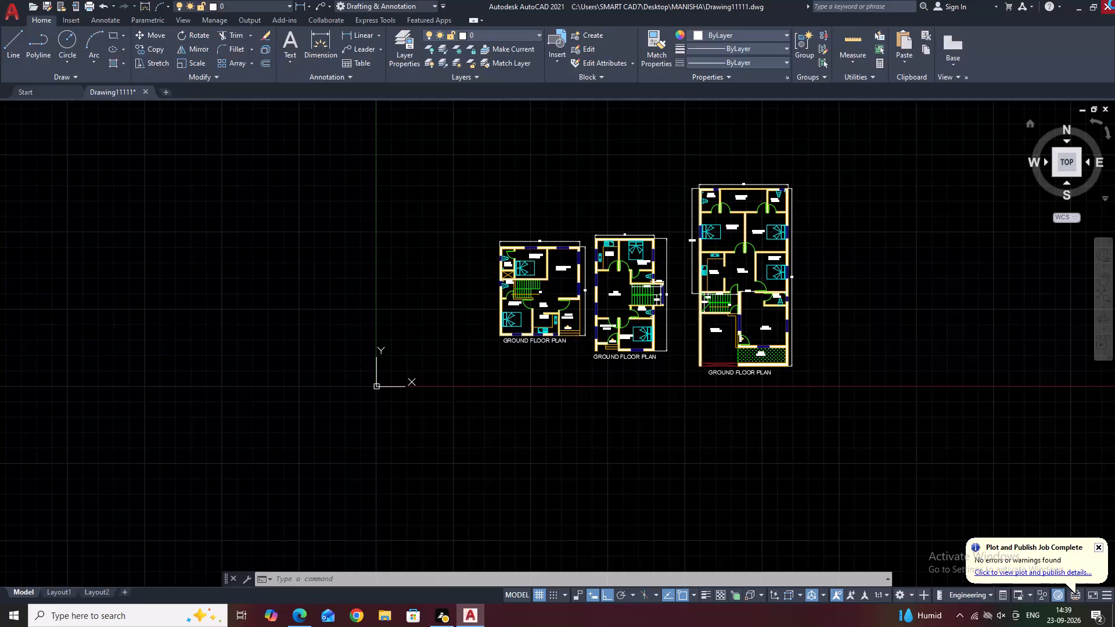
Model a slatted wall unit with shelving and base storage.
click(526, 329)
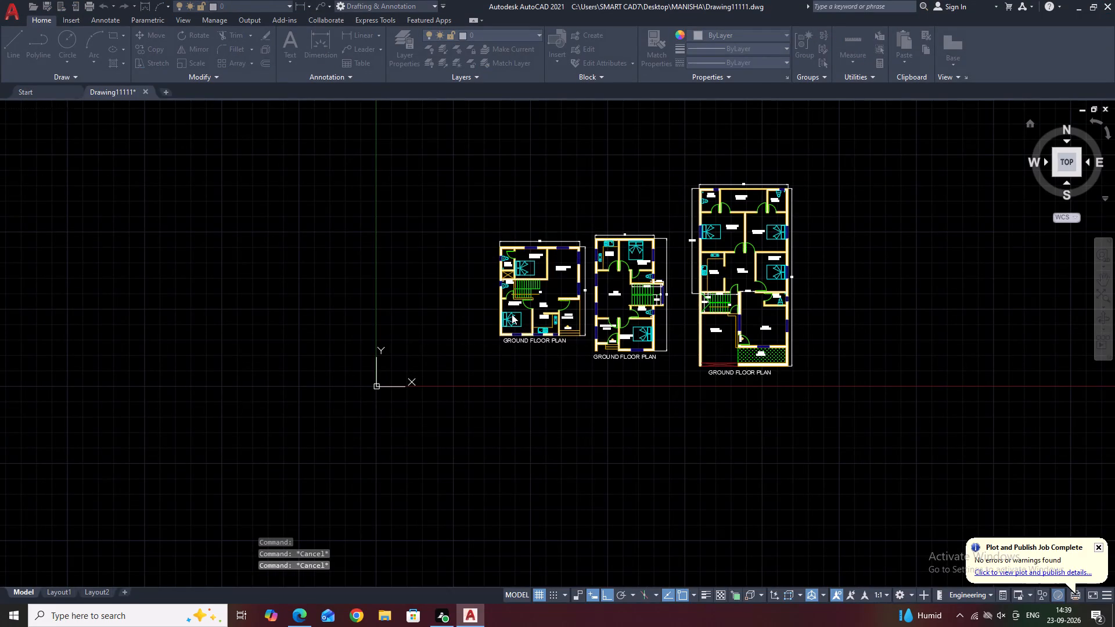
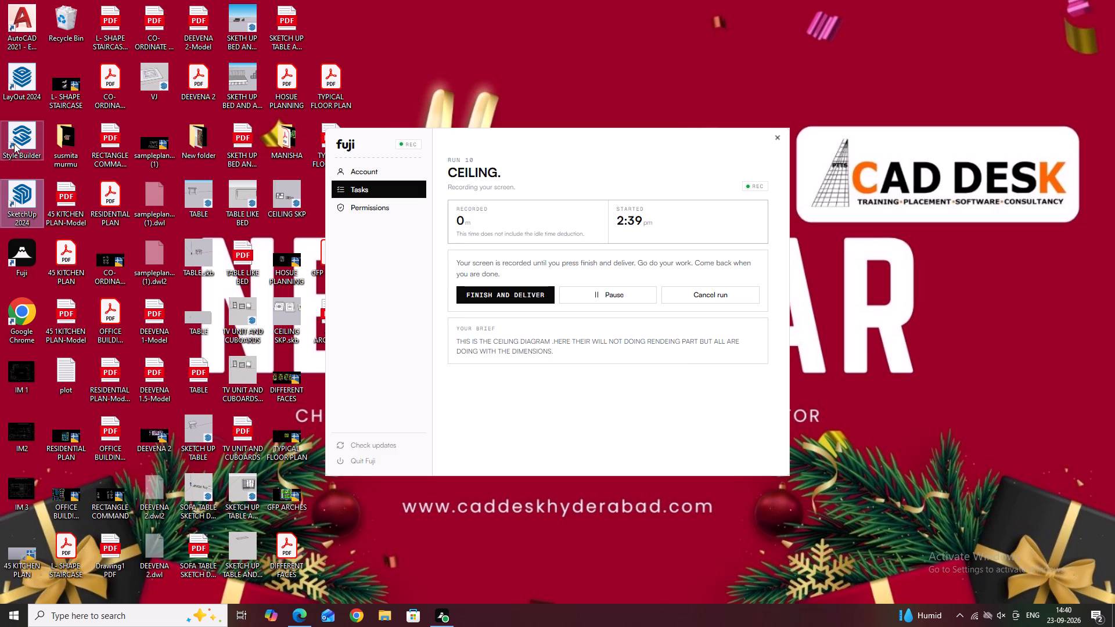
Launch SketchUp, start a new model from the Architectural template in inches, and dismiss the welcome window.
double_click(18, 200)
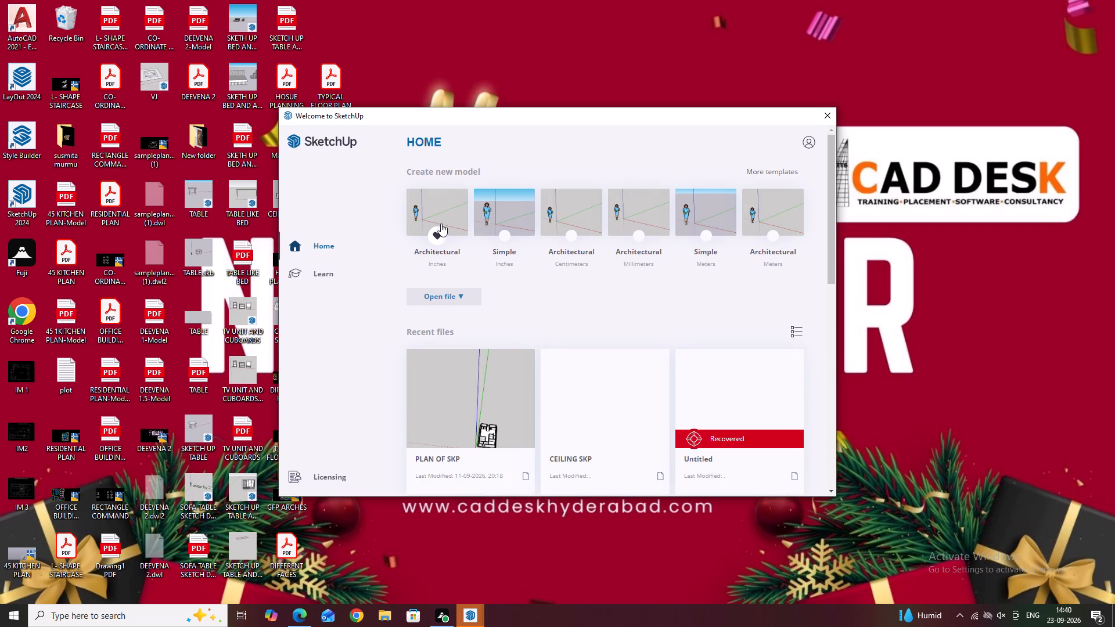
click(448, 211)
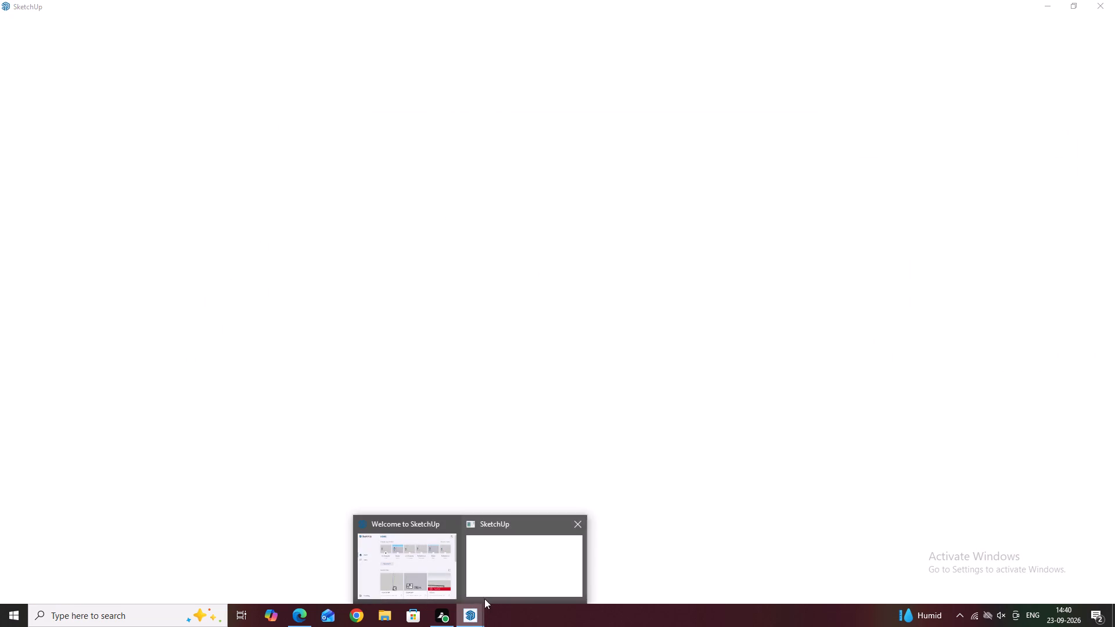
click(452, 520)
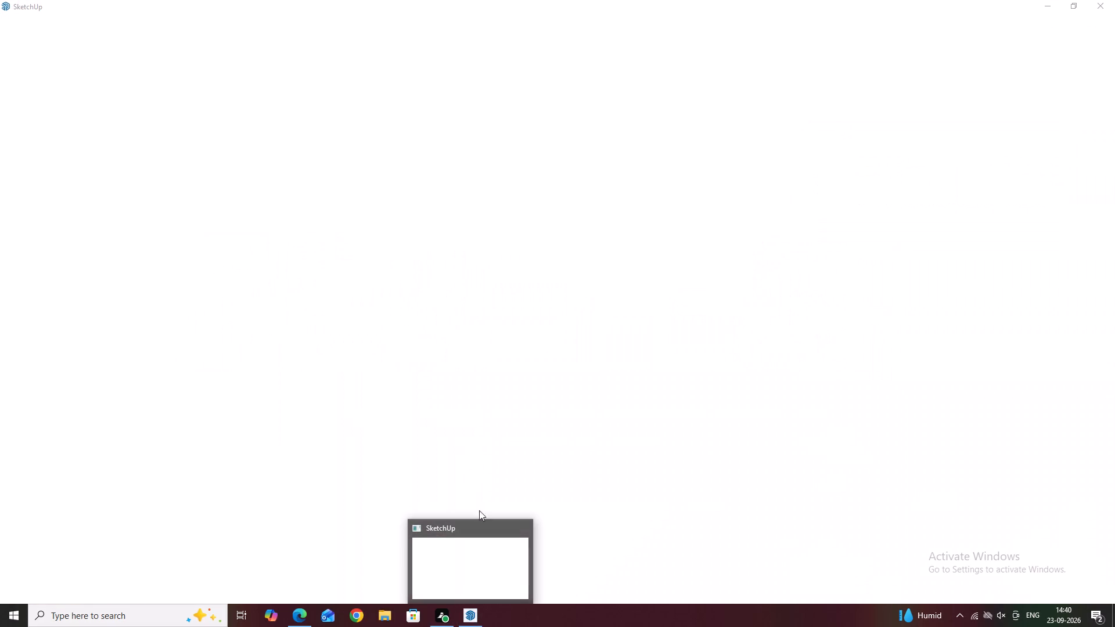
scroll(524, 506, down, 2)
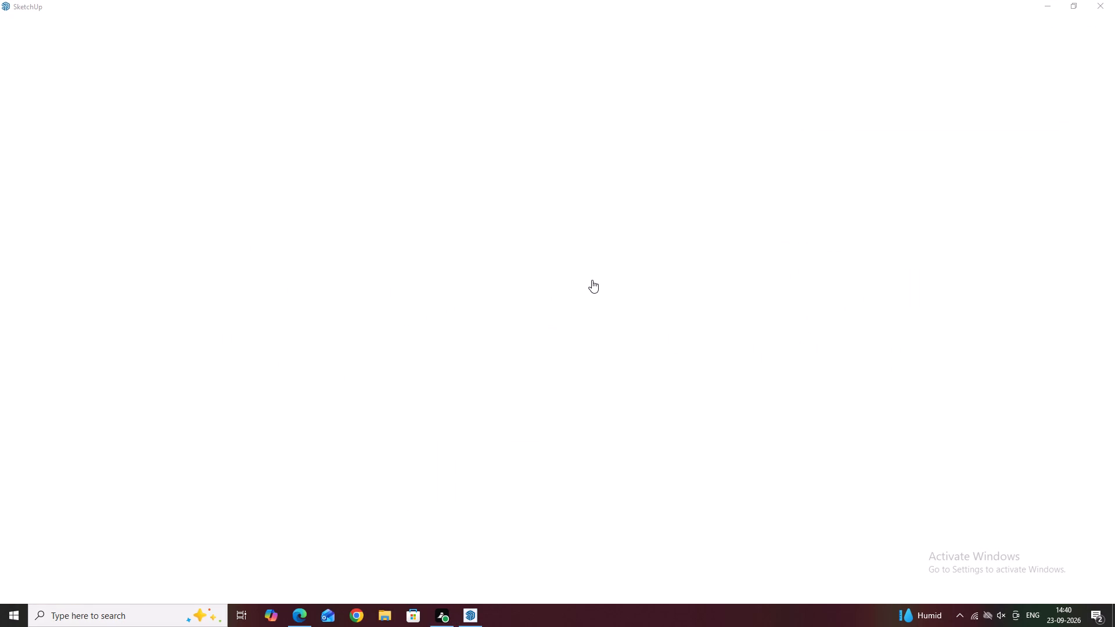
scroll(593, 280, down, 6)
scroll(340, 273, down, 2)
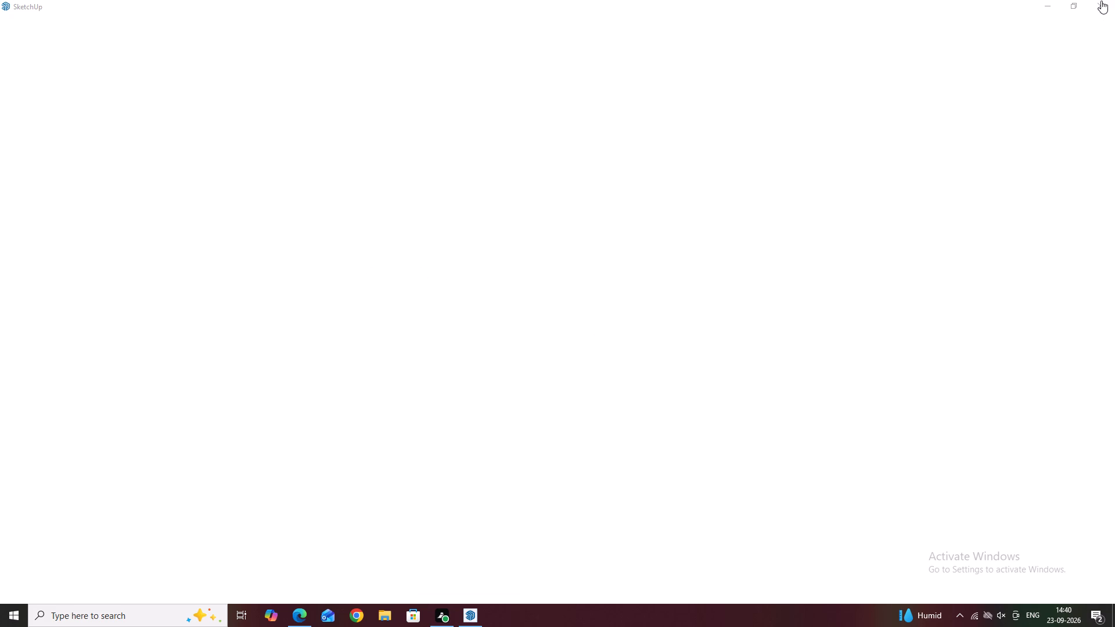
Close the blank SketchUp window.
click(1101, 2)
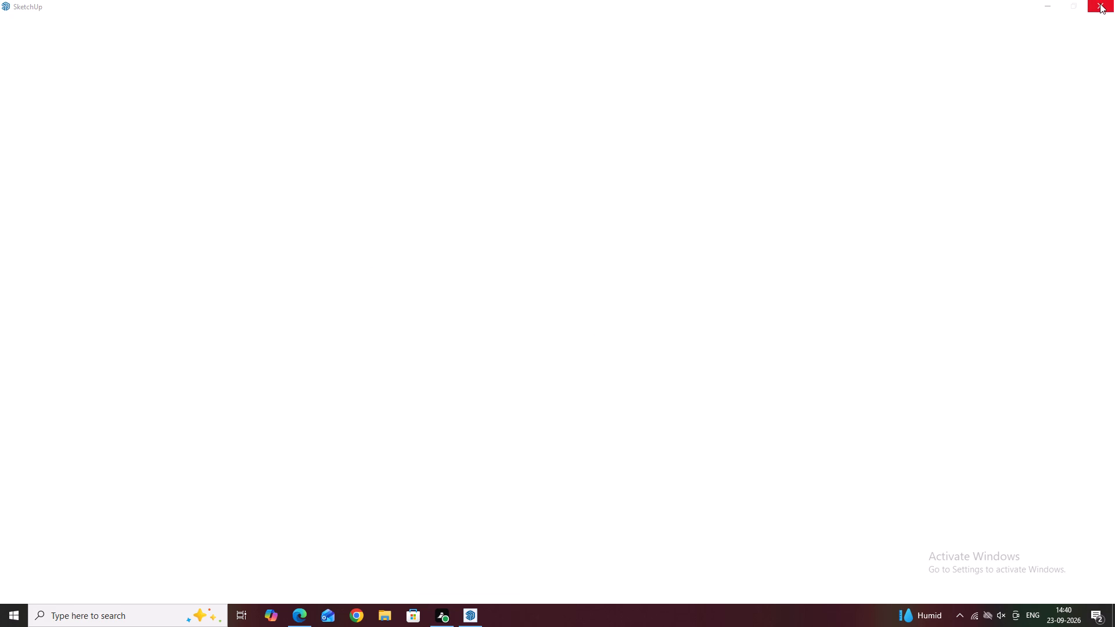
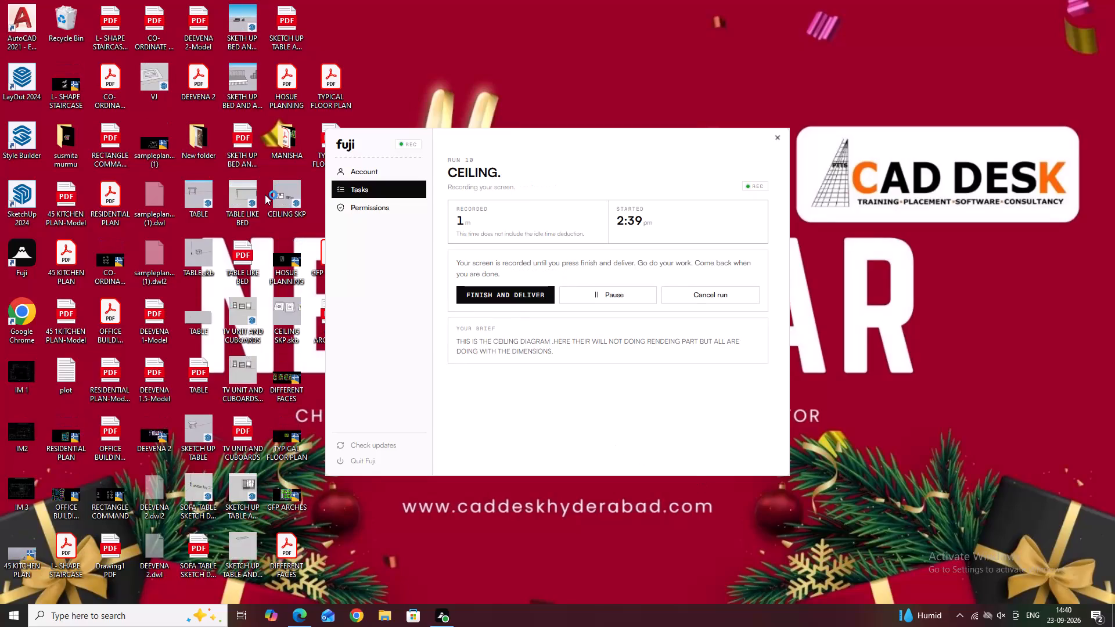
Launch SketchUp 2024 again from the desktop.
double_click(16, 196)
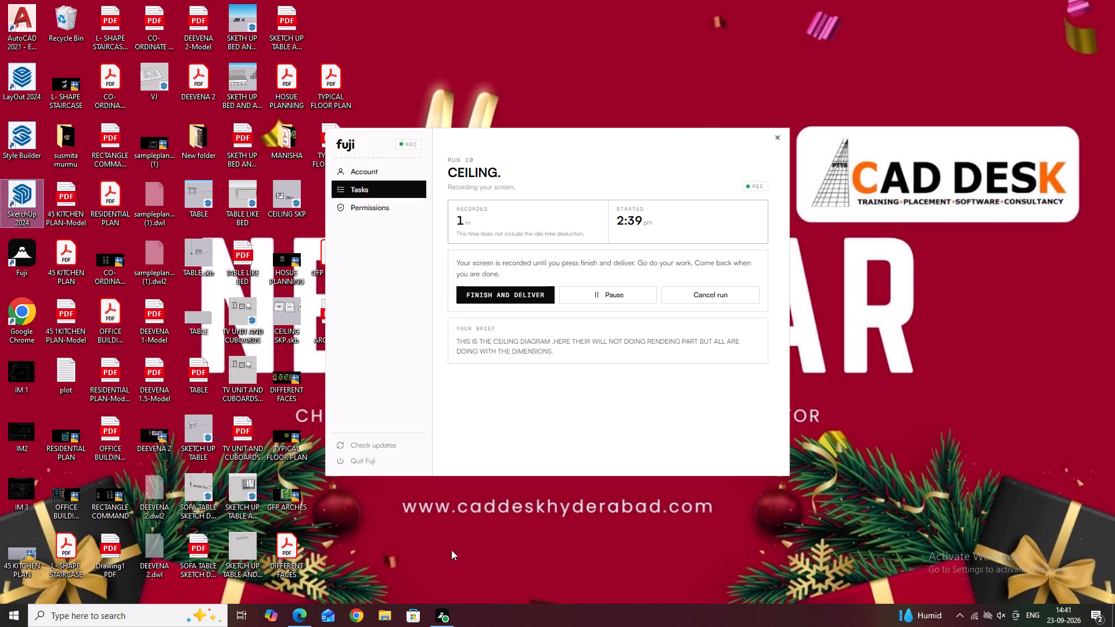
double_click(21, 198)
double_click(21, 199)
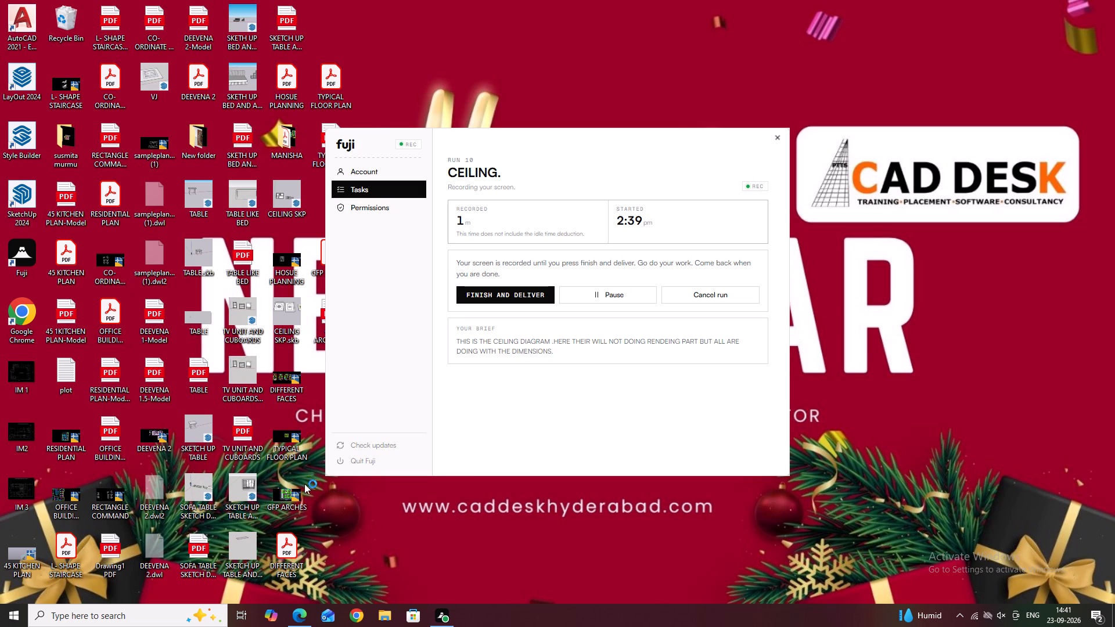
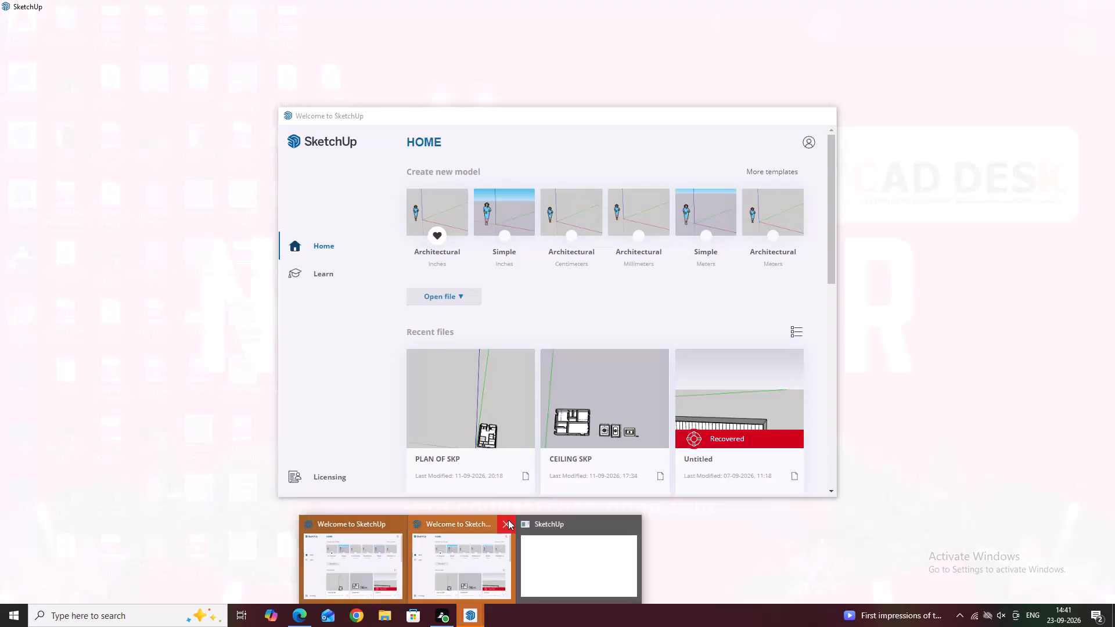
Close the two open Welcome to SketchUp windows, leaving only the main SketchUp window.
click(508, 520)
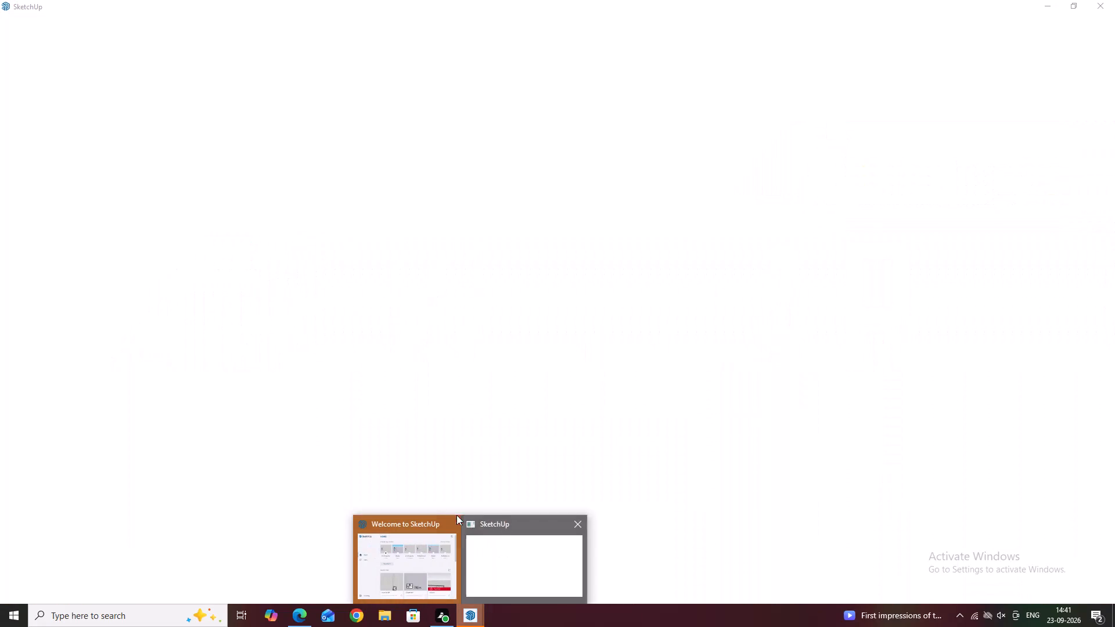
click(452, 521)
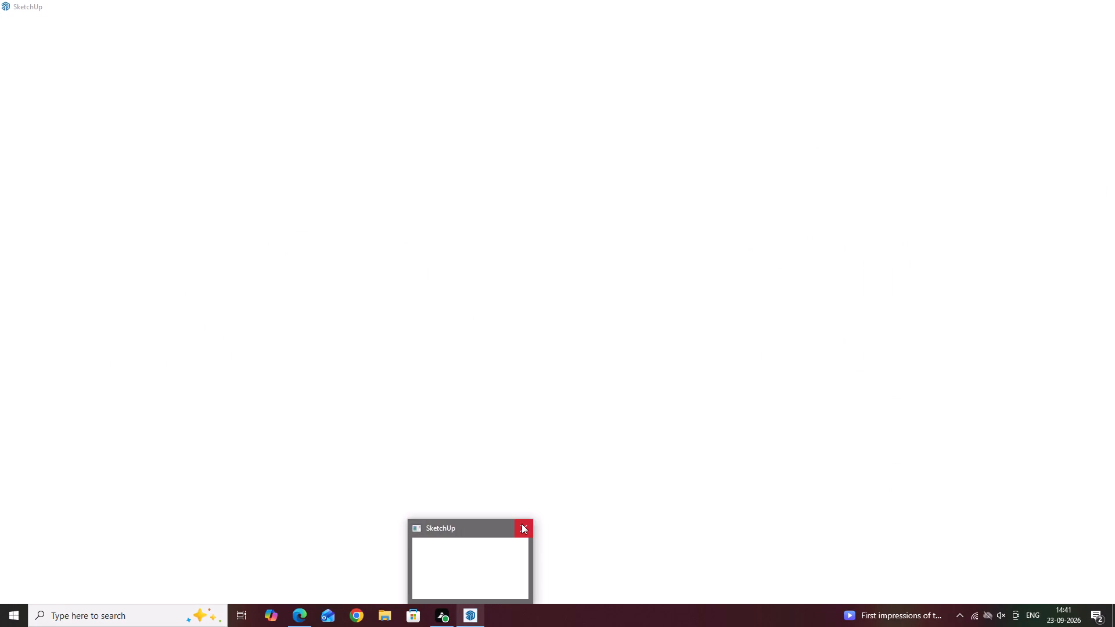
Bring the loading SketchUp session and its Welcome to SketchUp window to the front.
click(477, 559)
scroll(499, 459, down, 3)
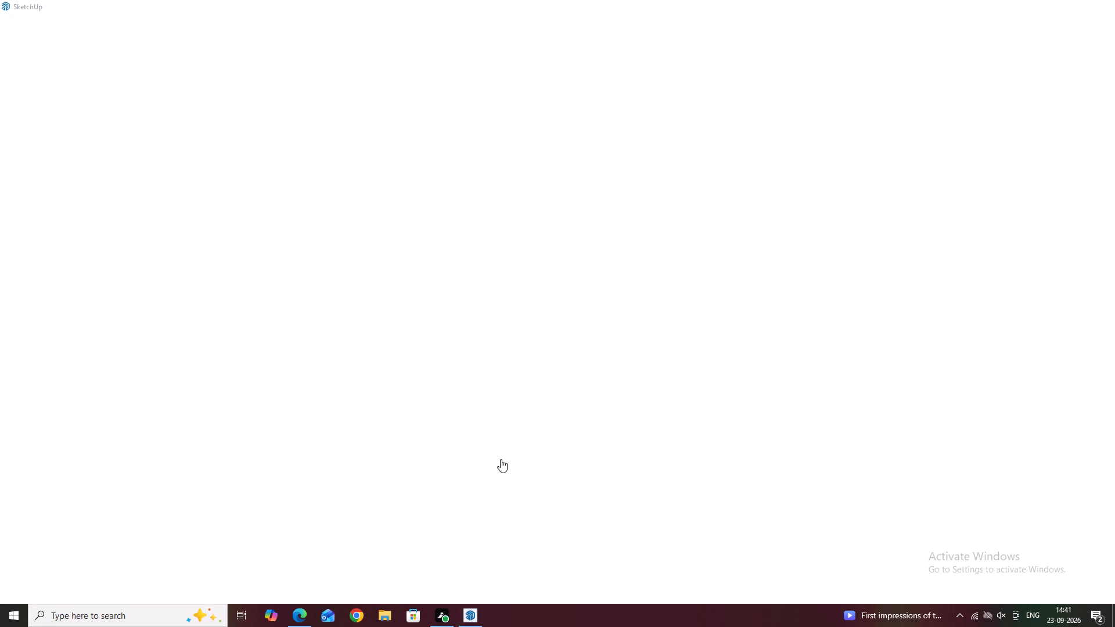
scroll(501, 459, down, 3)
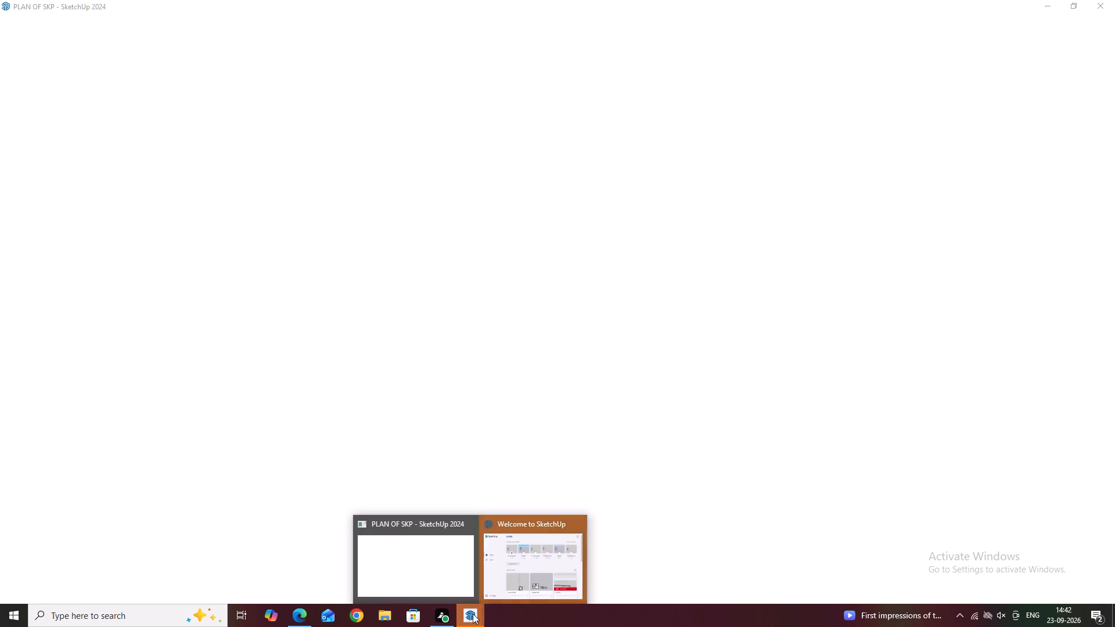
click(501, 579)
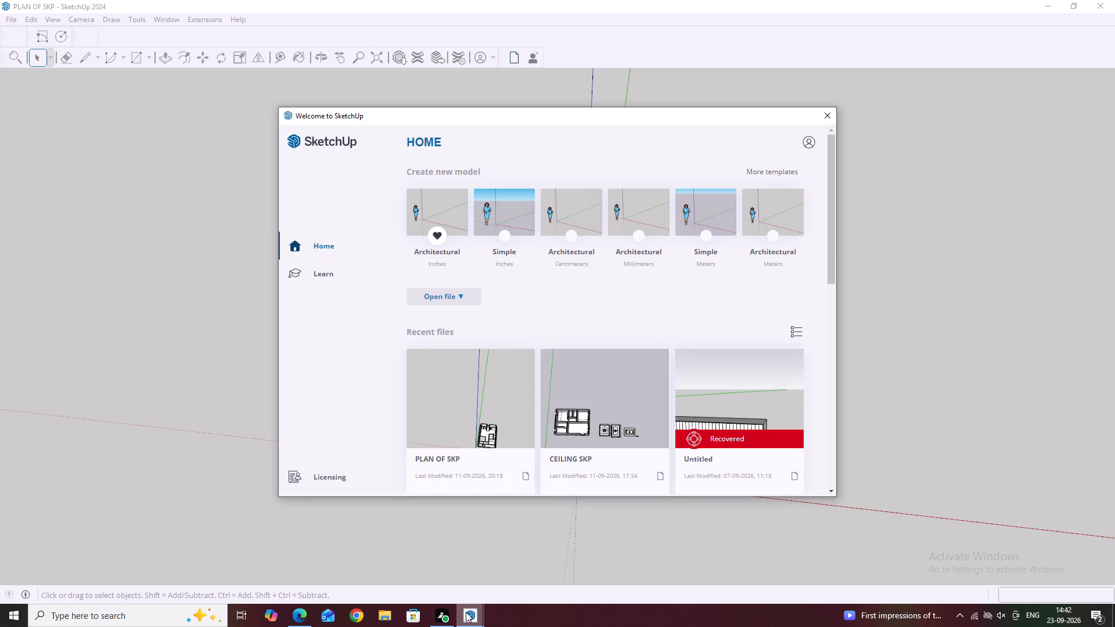
click(466, 523)
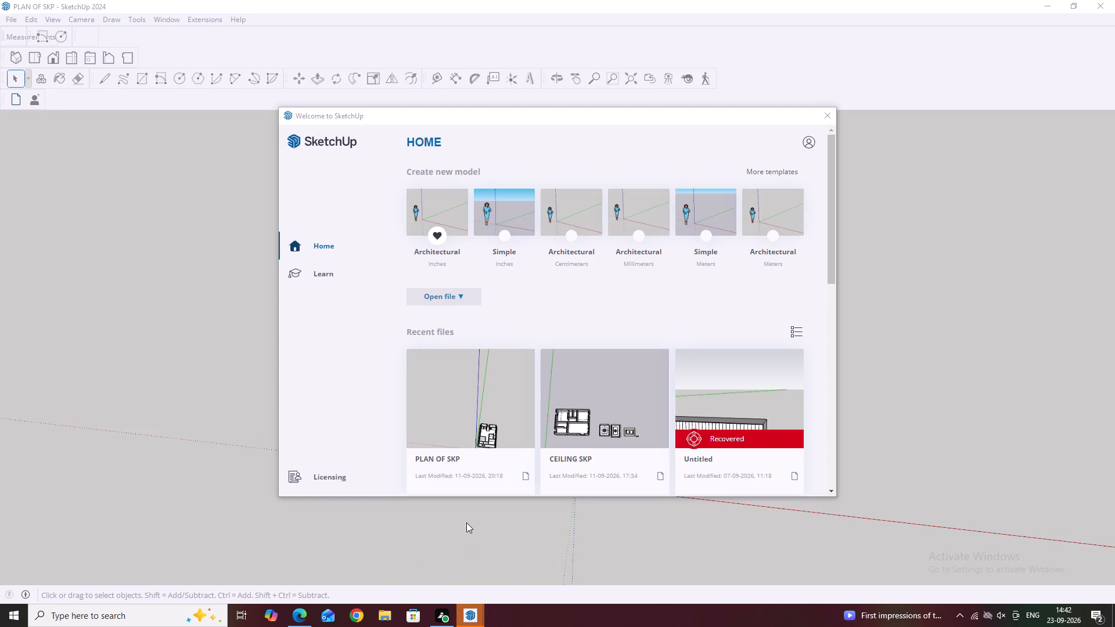
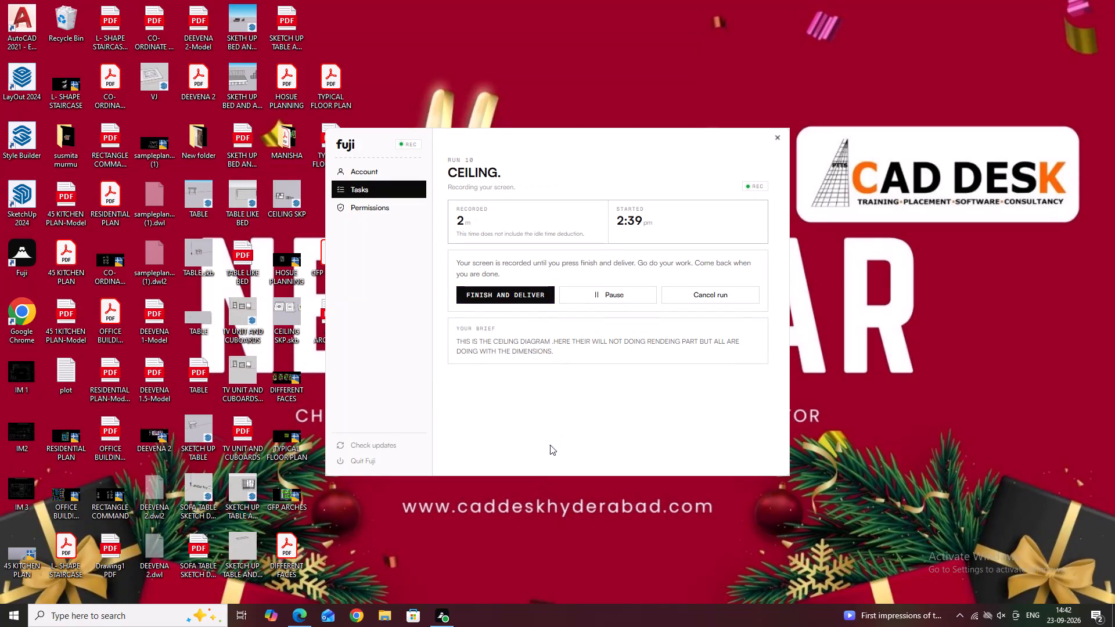
Launch SketchUp 2024 from the desktop.
double_click(29, 198)
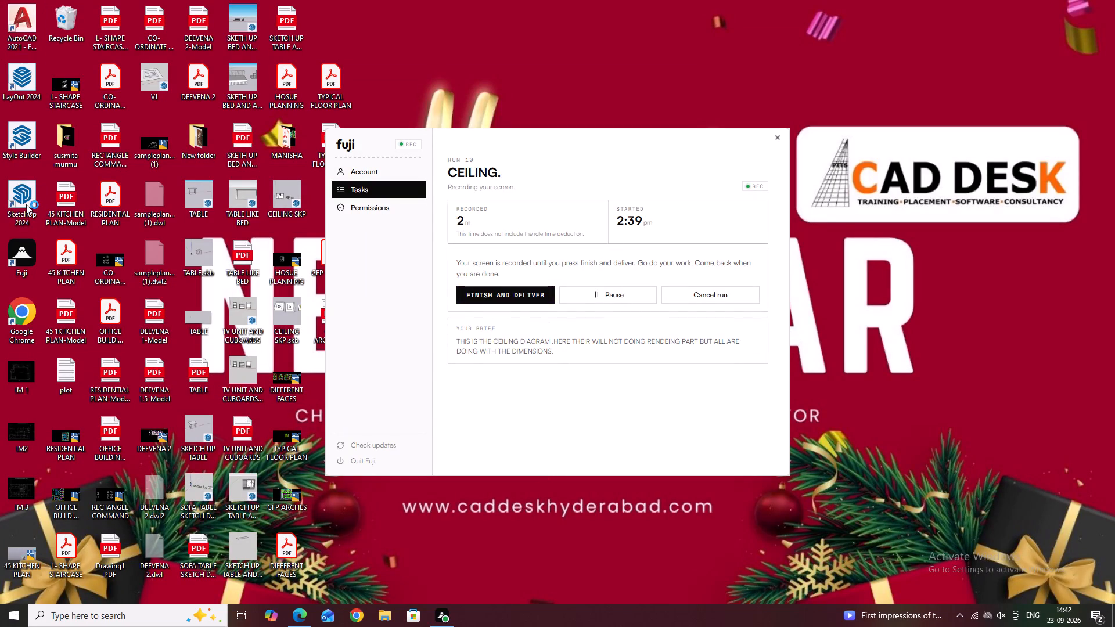
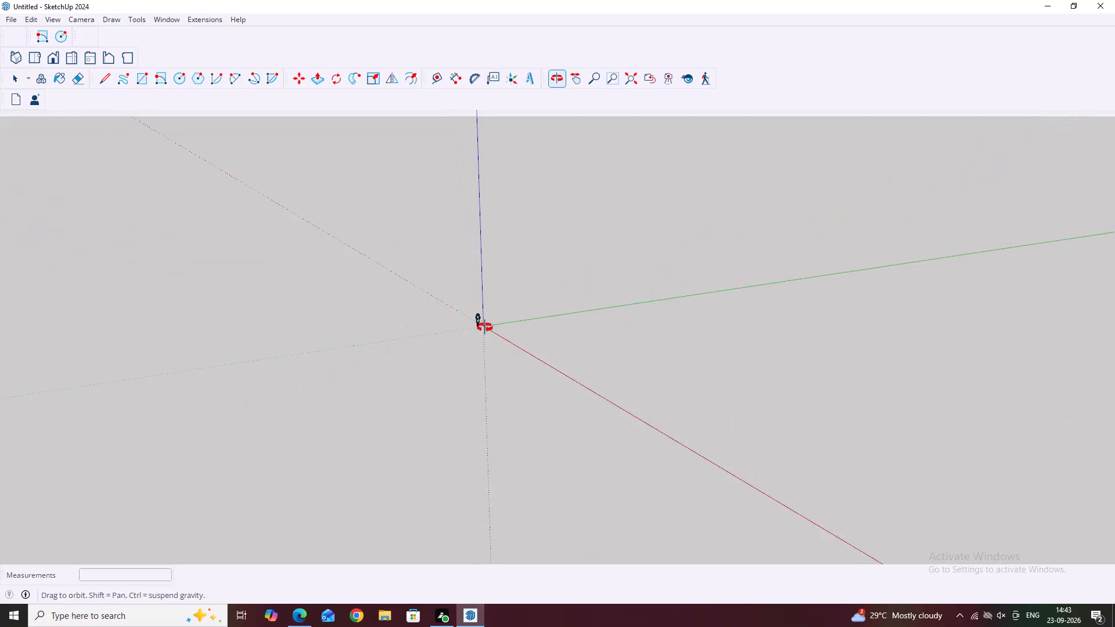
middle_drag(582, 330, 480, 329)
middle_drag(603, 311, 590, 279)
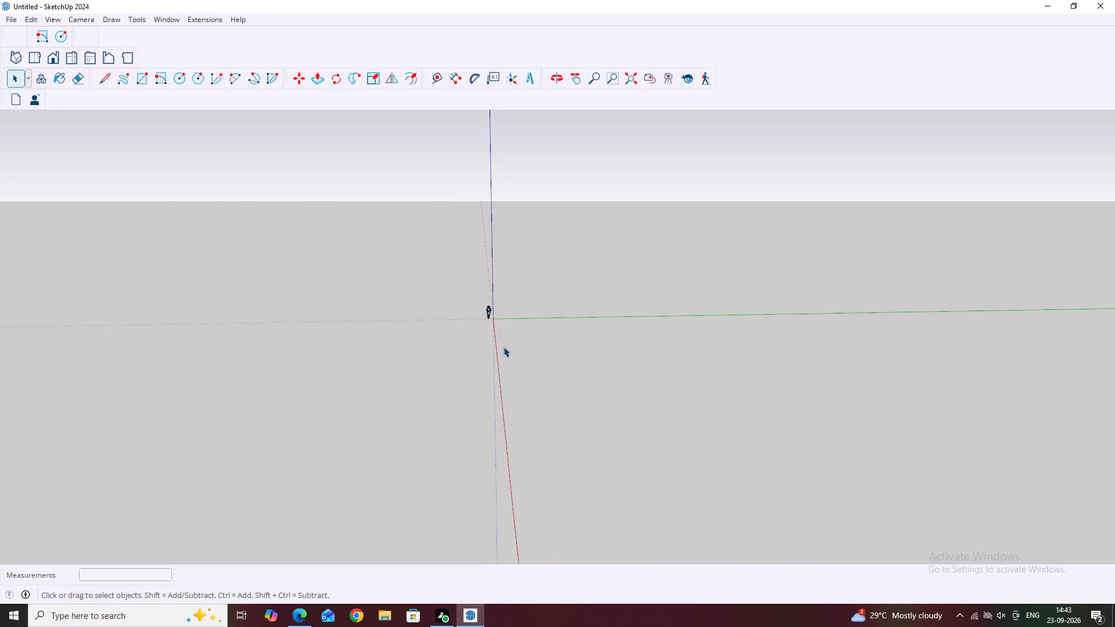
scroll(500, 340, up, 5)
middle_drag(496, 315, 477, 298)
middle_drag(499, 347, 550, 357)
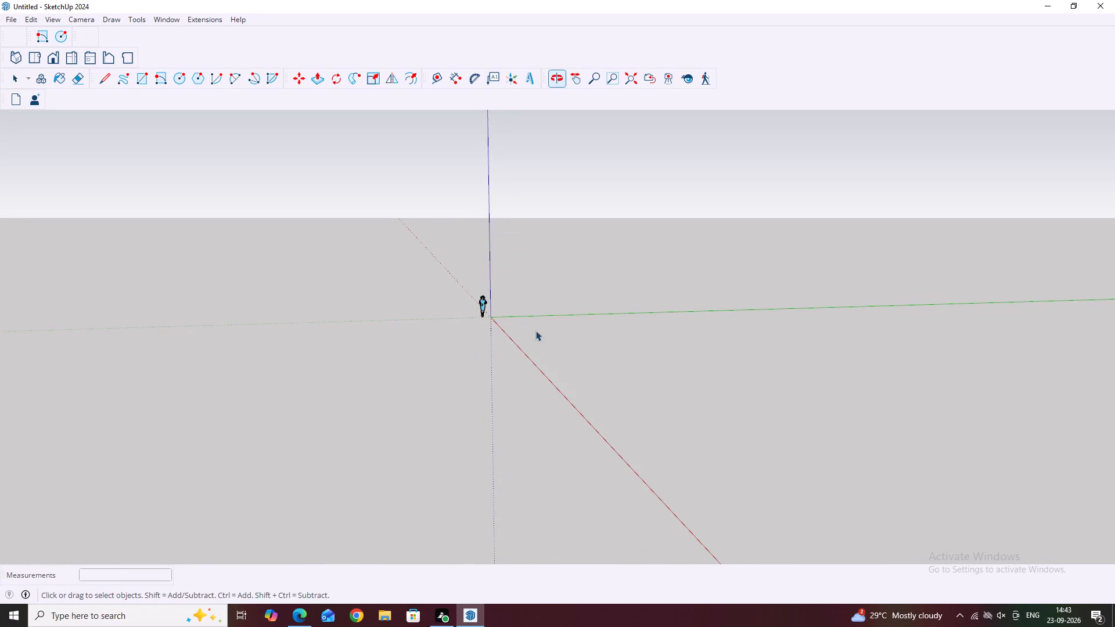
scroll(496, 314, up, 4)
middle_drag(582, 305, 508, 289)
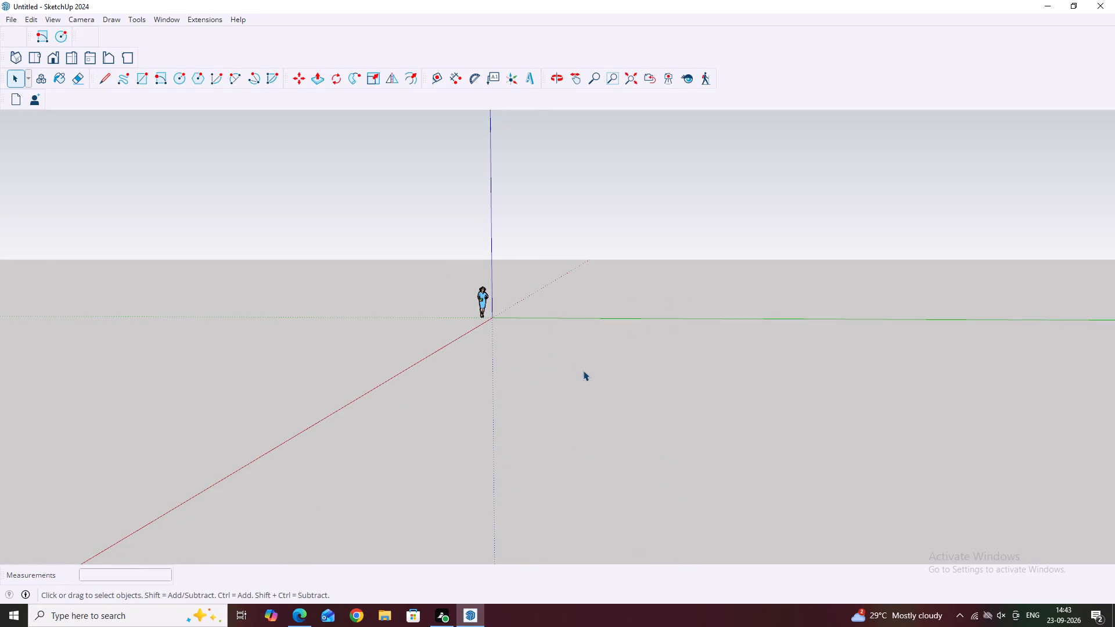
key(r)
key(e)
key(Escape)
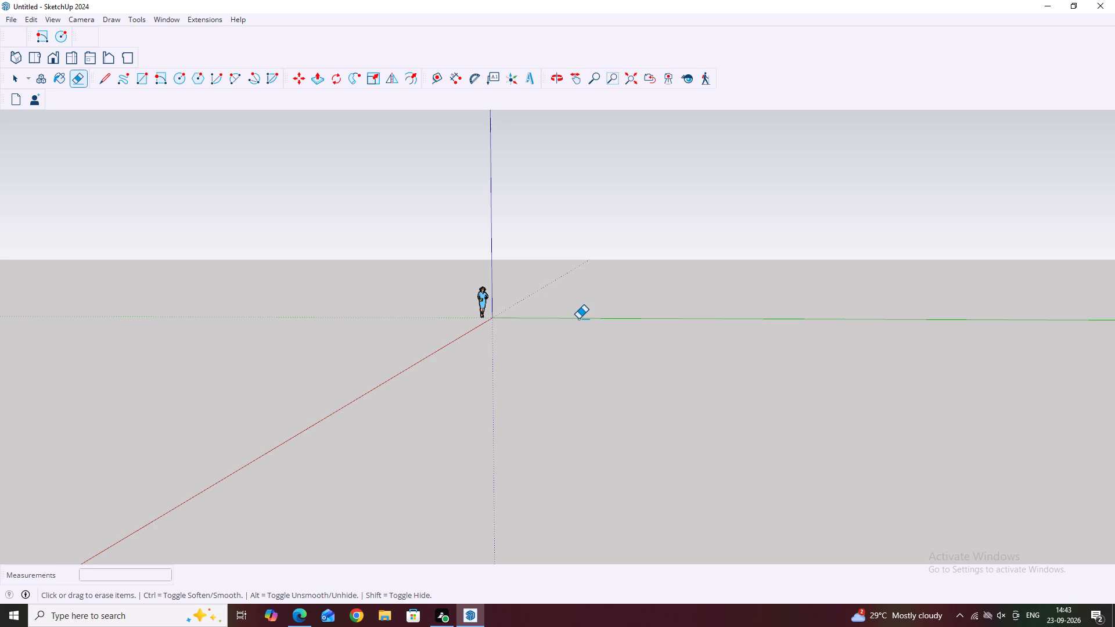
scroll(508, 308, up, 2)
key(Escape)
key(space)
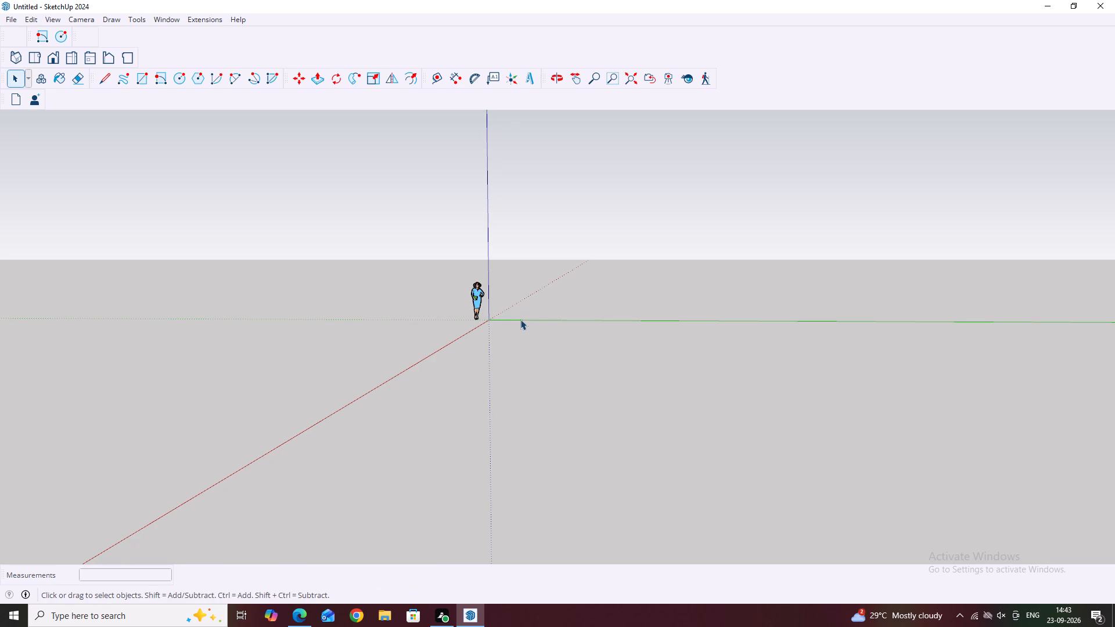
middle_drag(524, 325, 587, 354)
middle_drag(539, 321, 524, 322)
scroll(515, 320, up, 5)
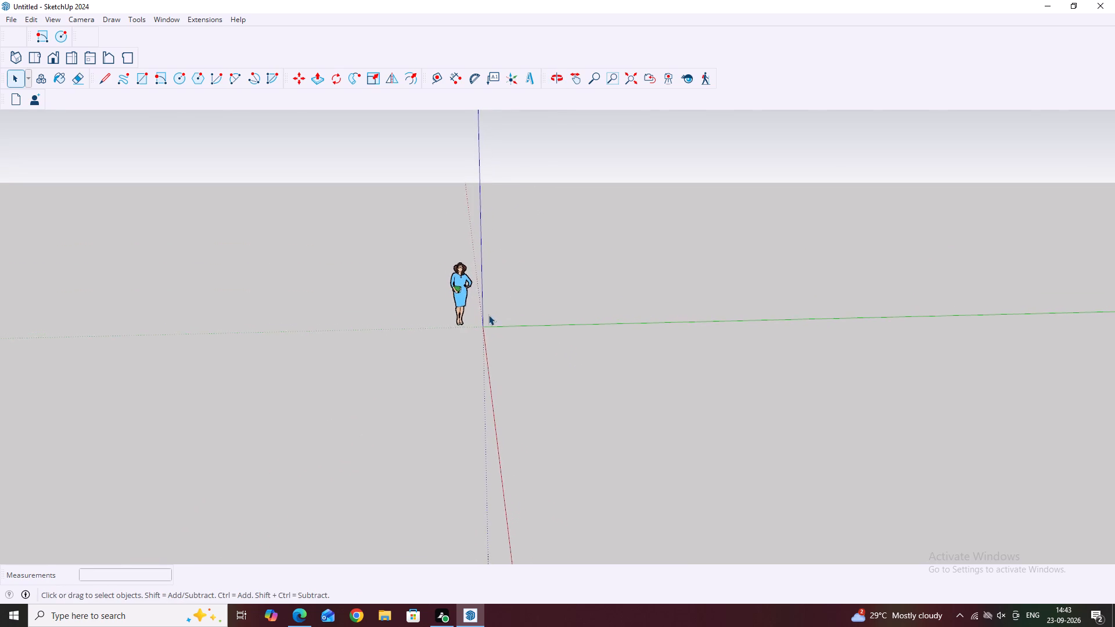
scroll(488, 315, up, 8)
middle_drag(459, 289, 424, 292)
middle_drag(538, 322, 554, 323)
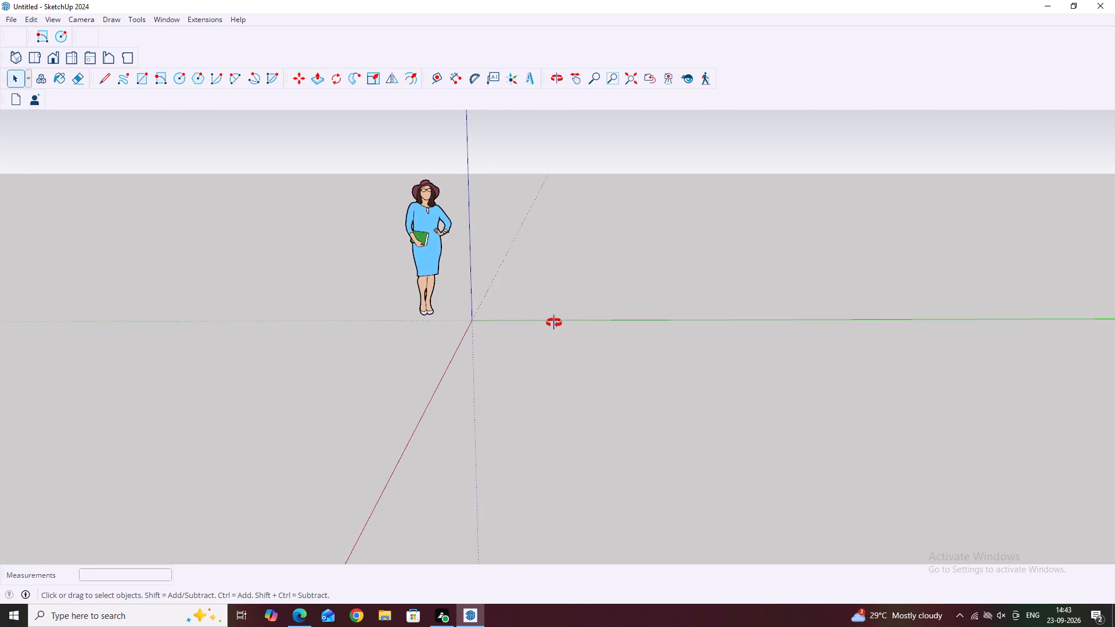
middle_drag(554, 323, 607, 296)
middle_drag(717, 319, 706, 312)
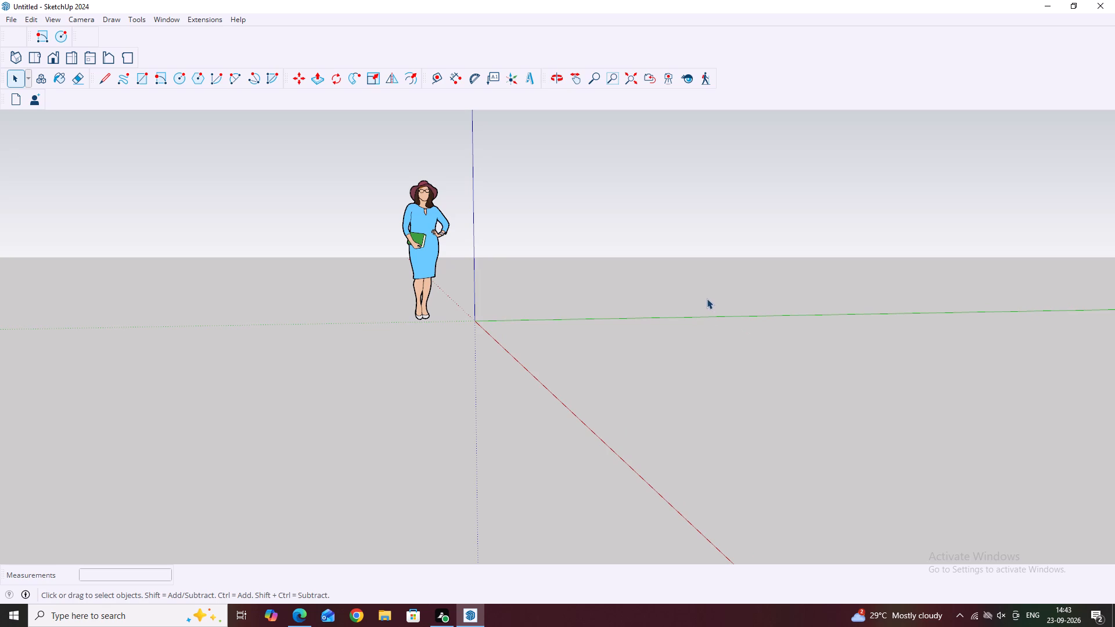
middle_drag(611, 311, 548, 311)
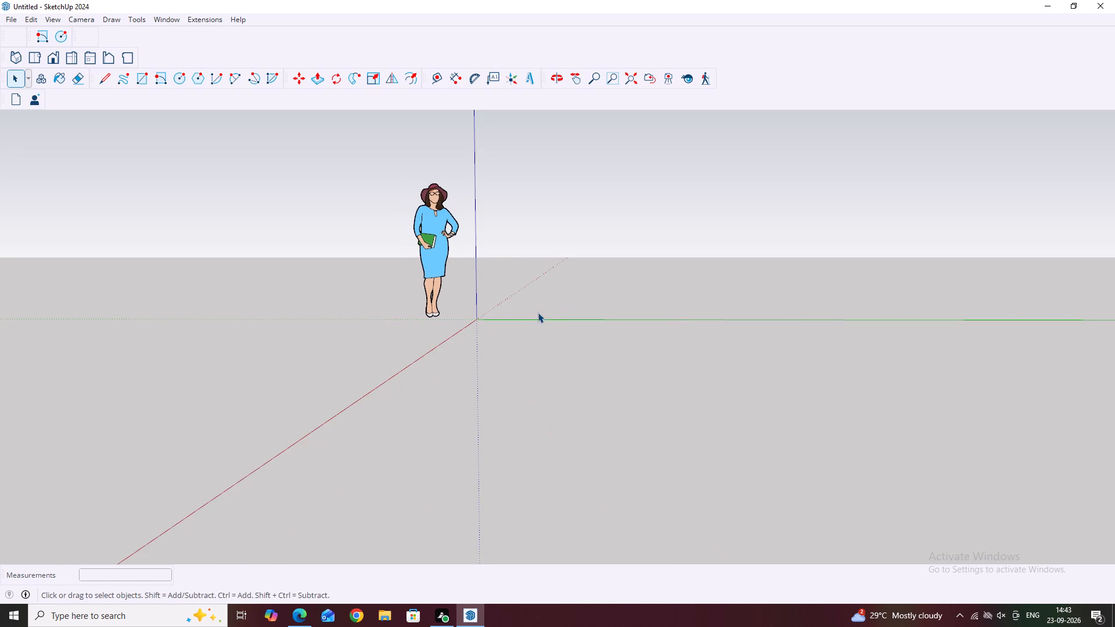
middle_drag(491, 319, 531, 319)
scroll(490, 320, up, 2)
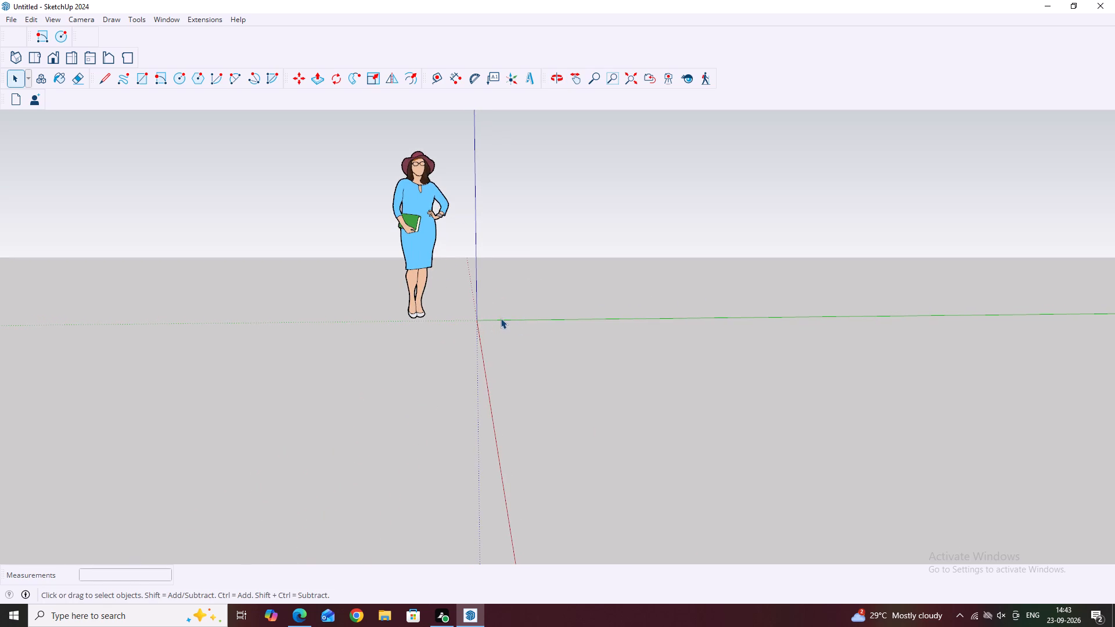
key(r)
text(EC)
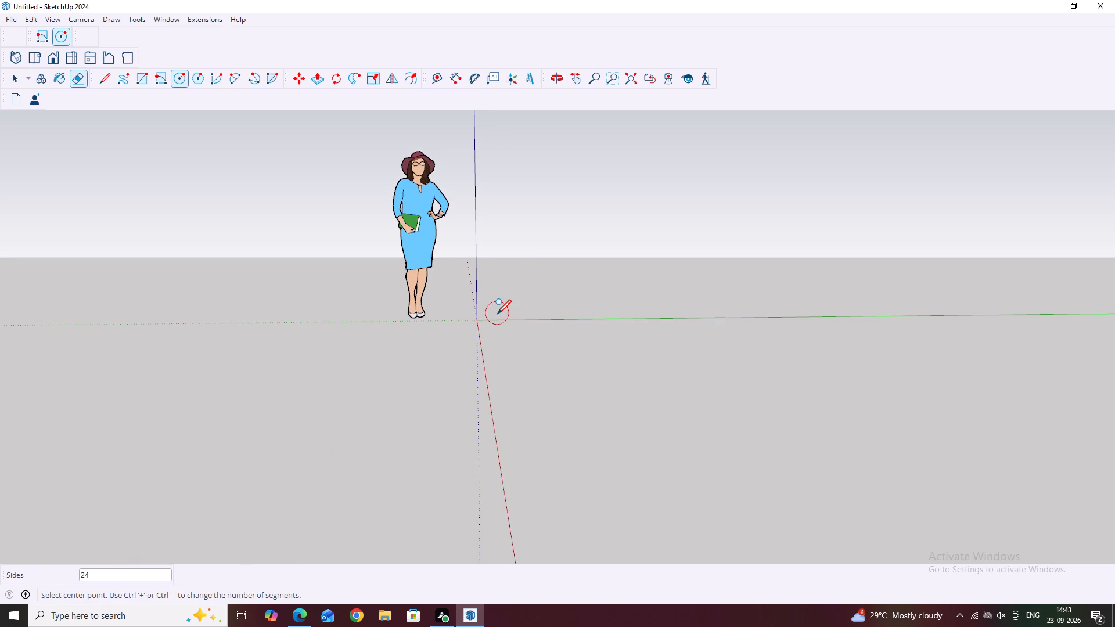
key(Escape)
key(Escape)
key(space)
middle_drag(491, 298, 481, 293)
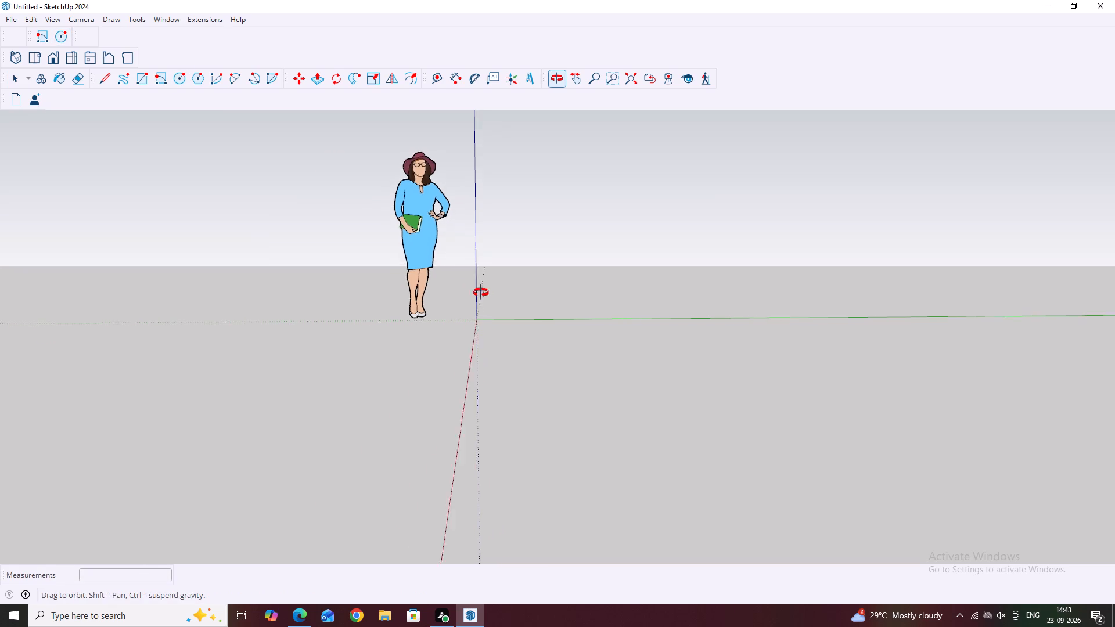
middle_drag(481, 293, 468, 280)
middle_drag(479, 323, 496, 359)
Draw a 12' vertical line along the blue axis, starting just beside the origin.
key(l)
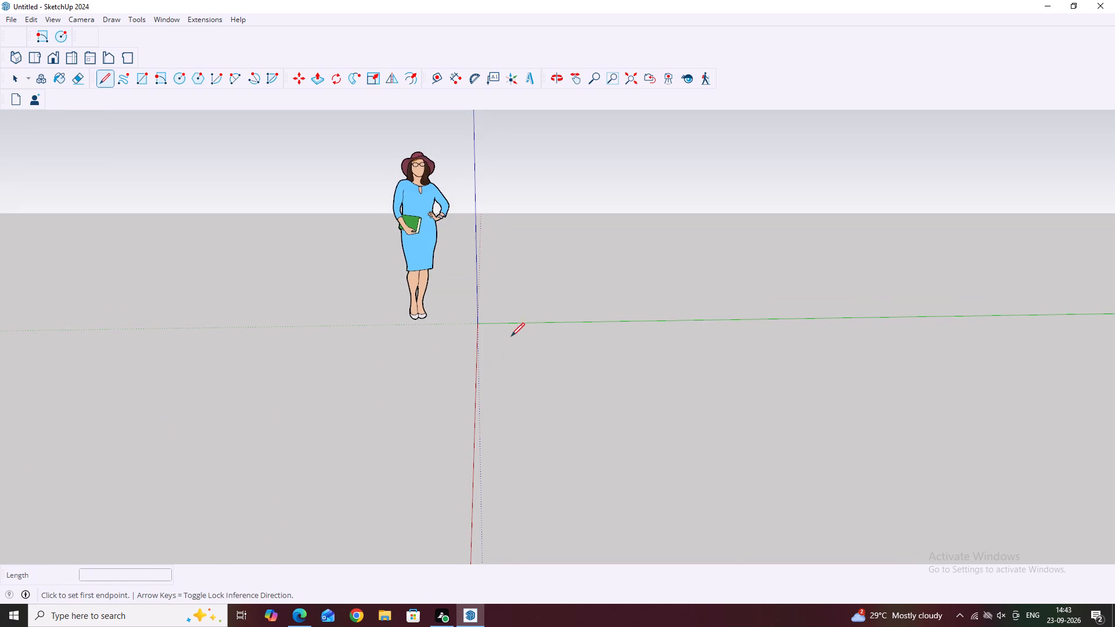
scroll(499, 318, up, 1)
click(495, 318)
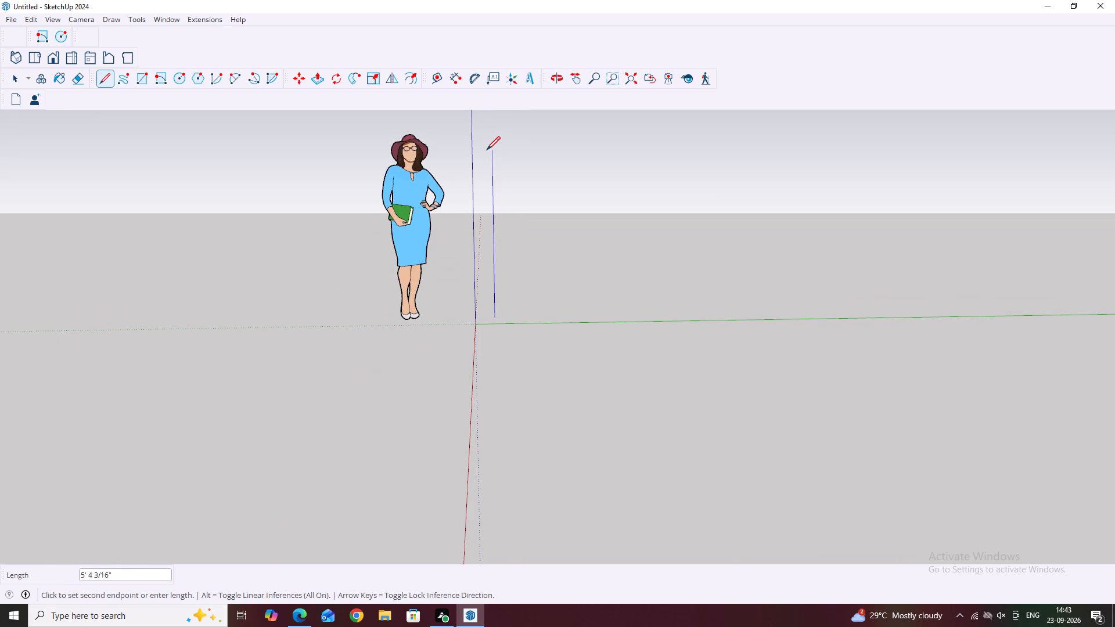
middle_drag(500, 150, 485, 199)
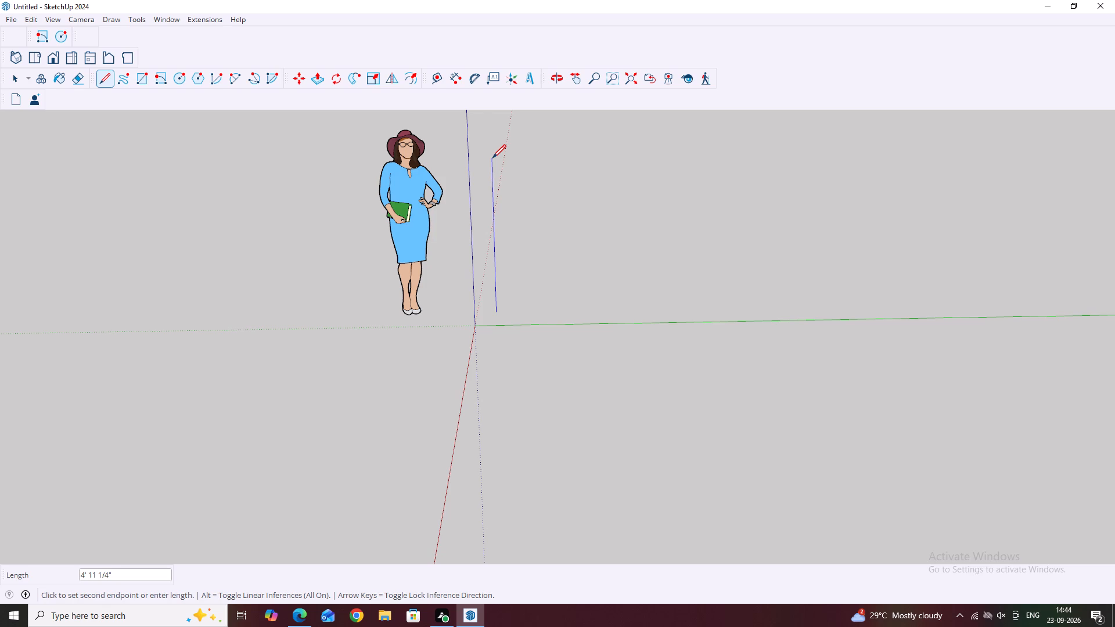
middle_drag(500, 146, 504, 215)
scroll(502, 167, down, 1)
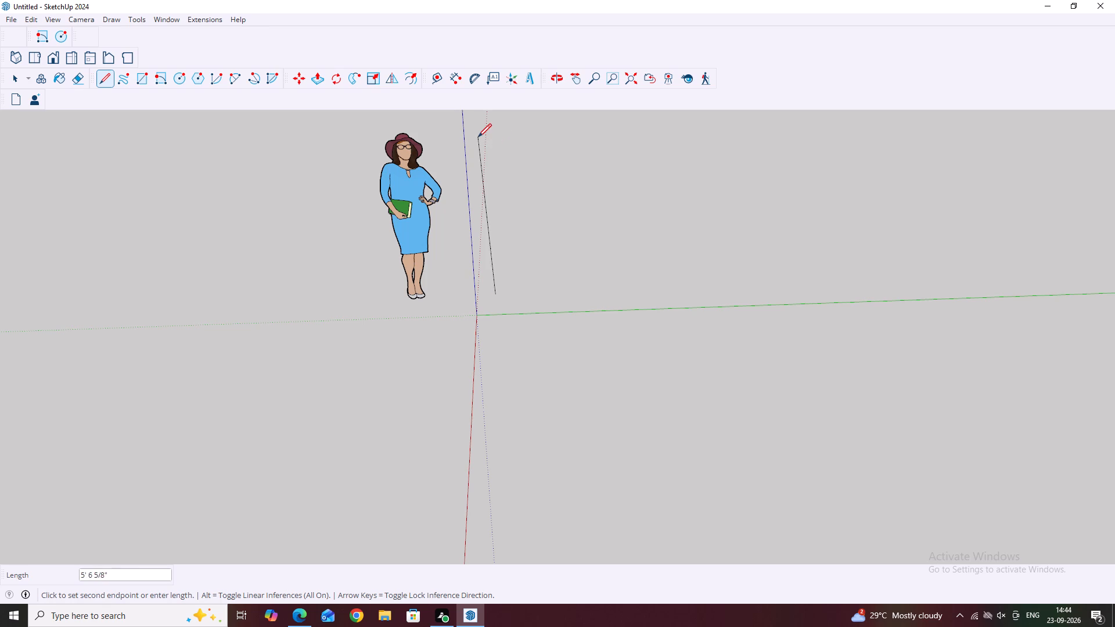
scroll(477, 137, down, 7)
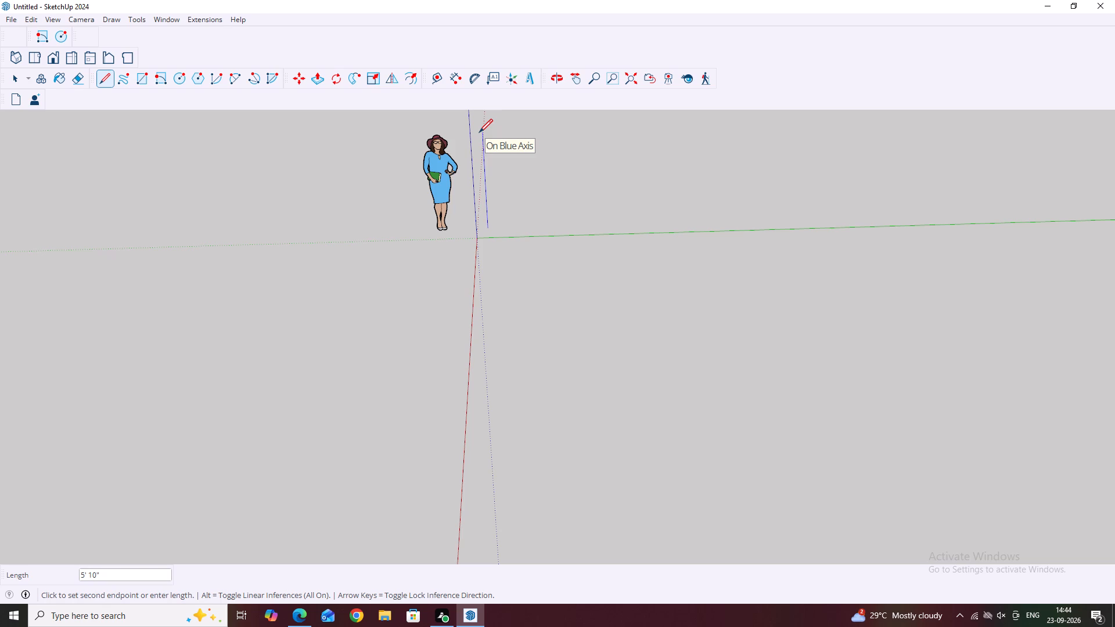
text(12')
key(Return)
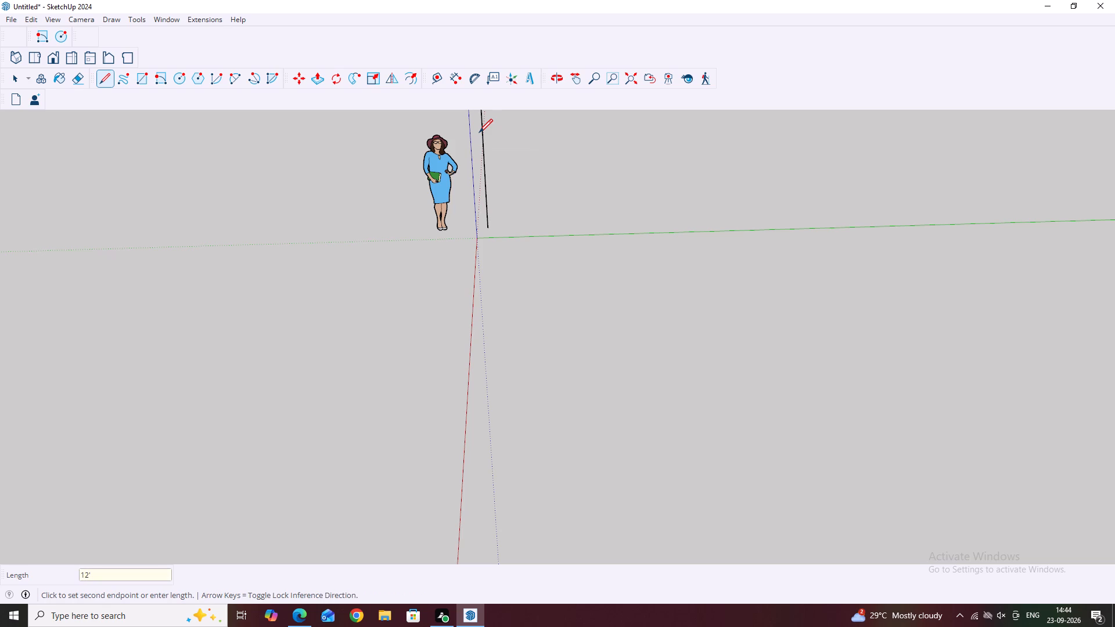
Complete the upright rectangle with a 9" top edge along the green axis, a 12' edge back down, and a closing bottom edge.
scroll(528, 170, down, 13)
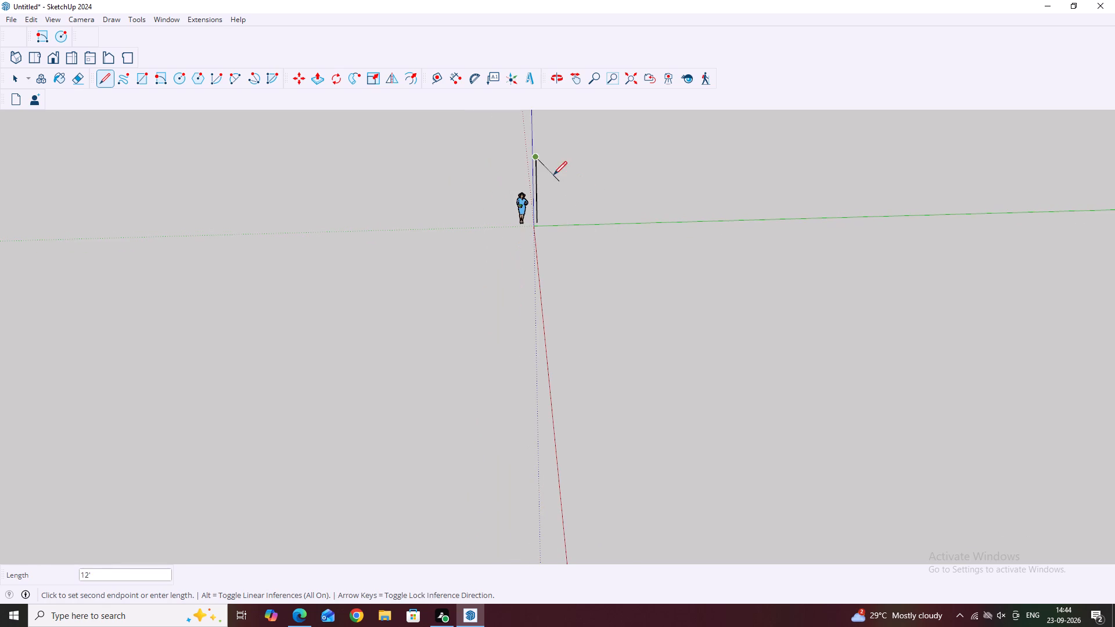
scroll(546, 166, up, 8)
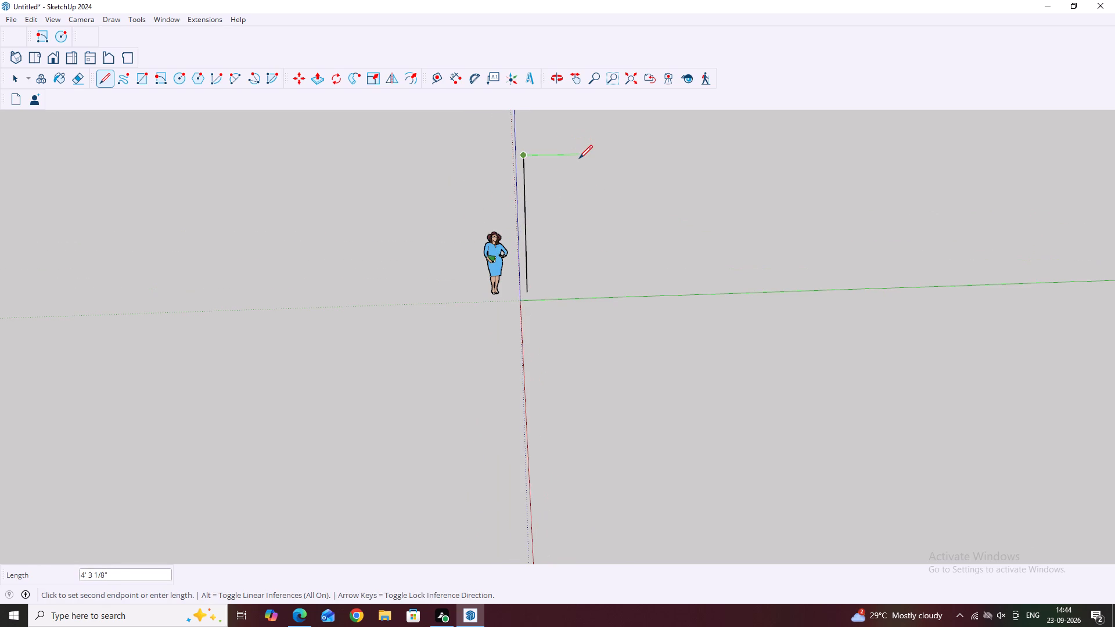
key(9)
key(Return)
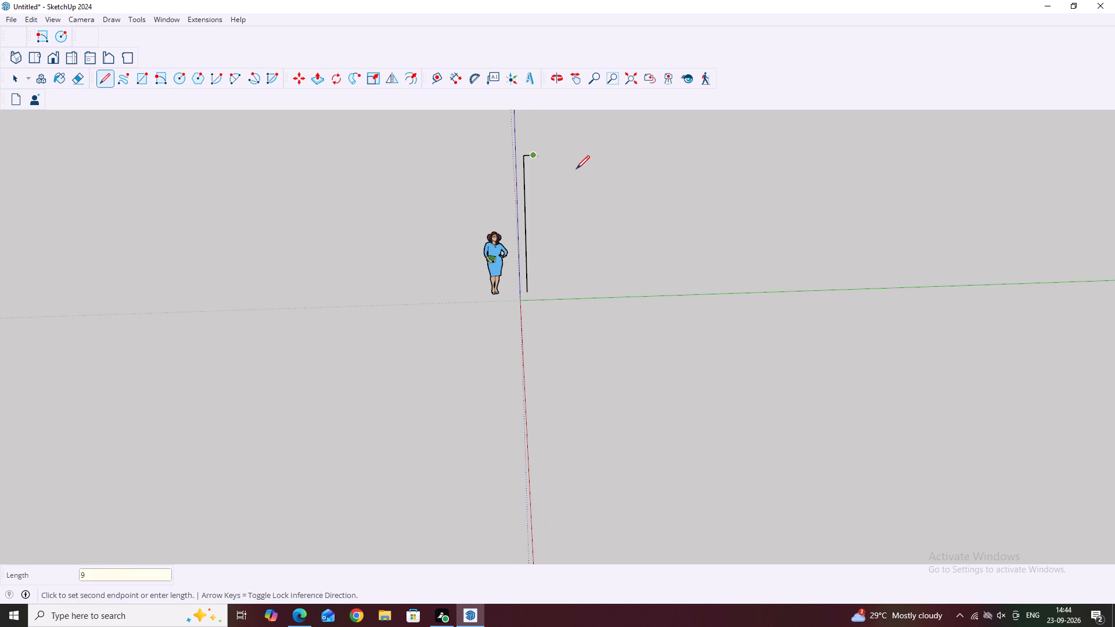
scroll(535, 286, up, 1)
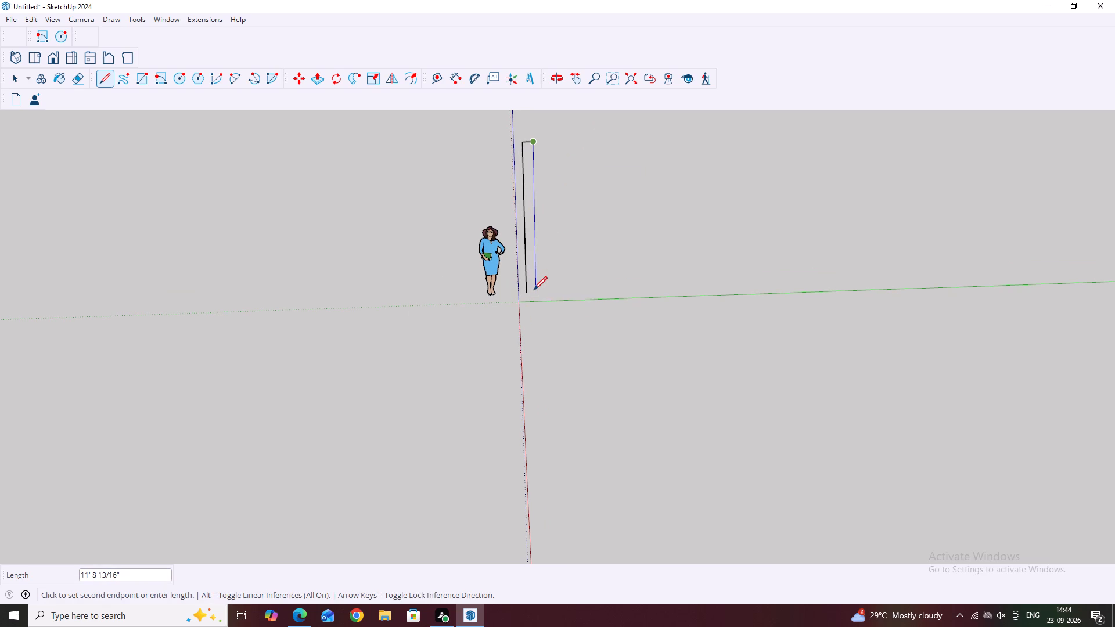
text(12')
key(Return)
scroll(532, 293, up, 6)
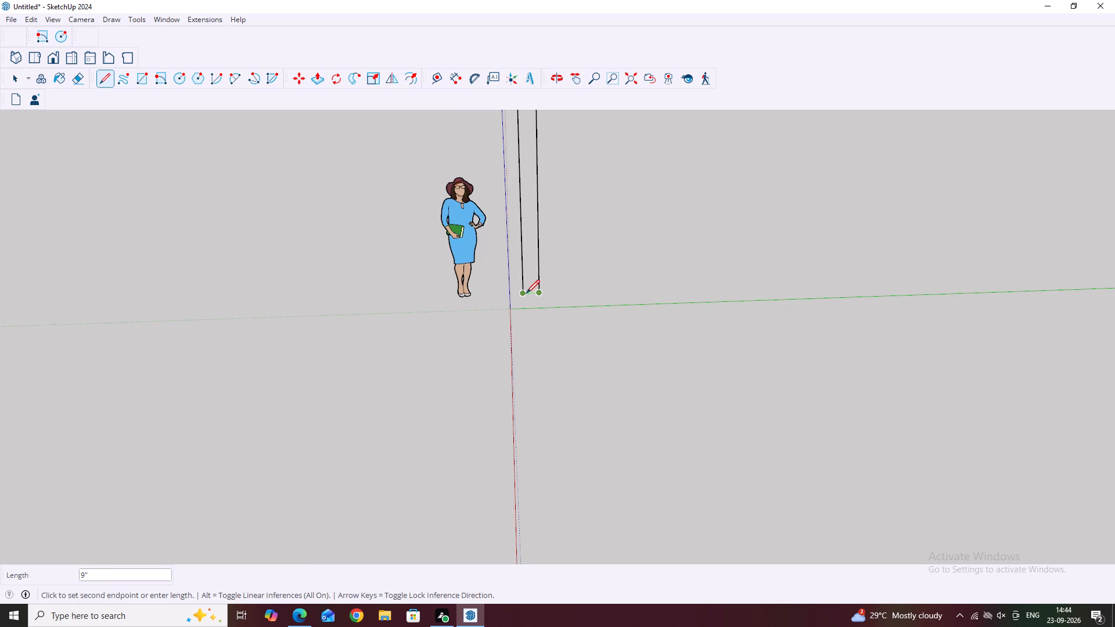
click(526, 293)
key(Escape)
scroll(577, 286, down, 3)
key(Escape)
scroll(570, 242, down, 2)
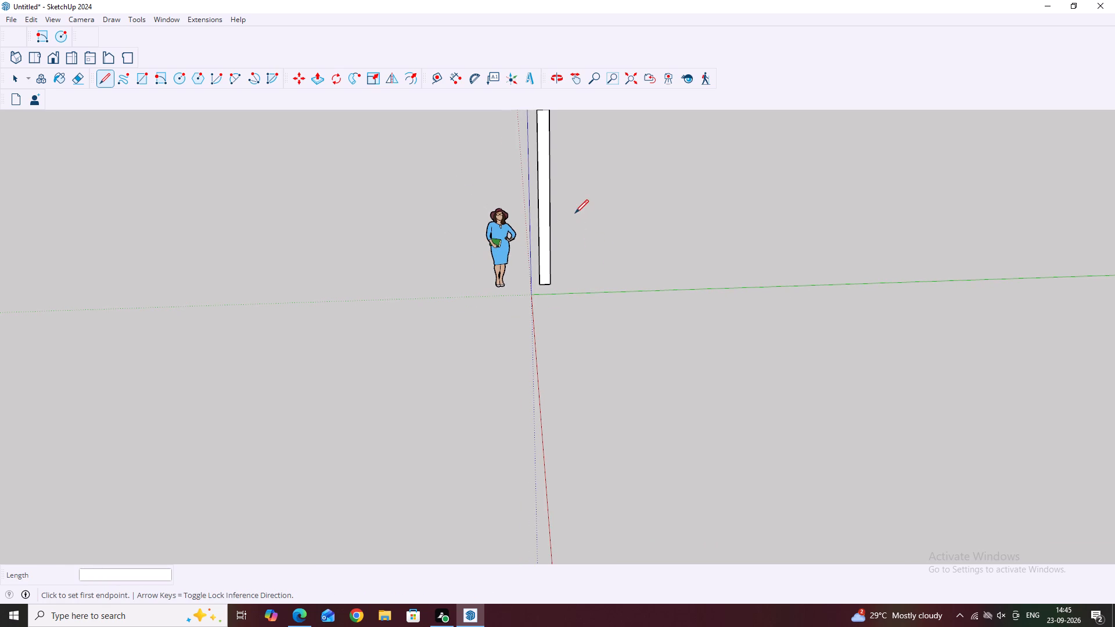
key(space)
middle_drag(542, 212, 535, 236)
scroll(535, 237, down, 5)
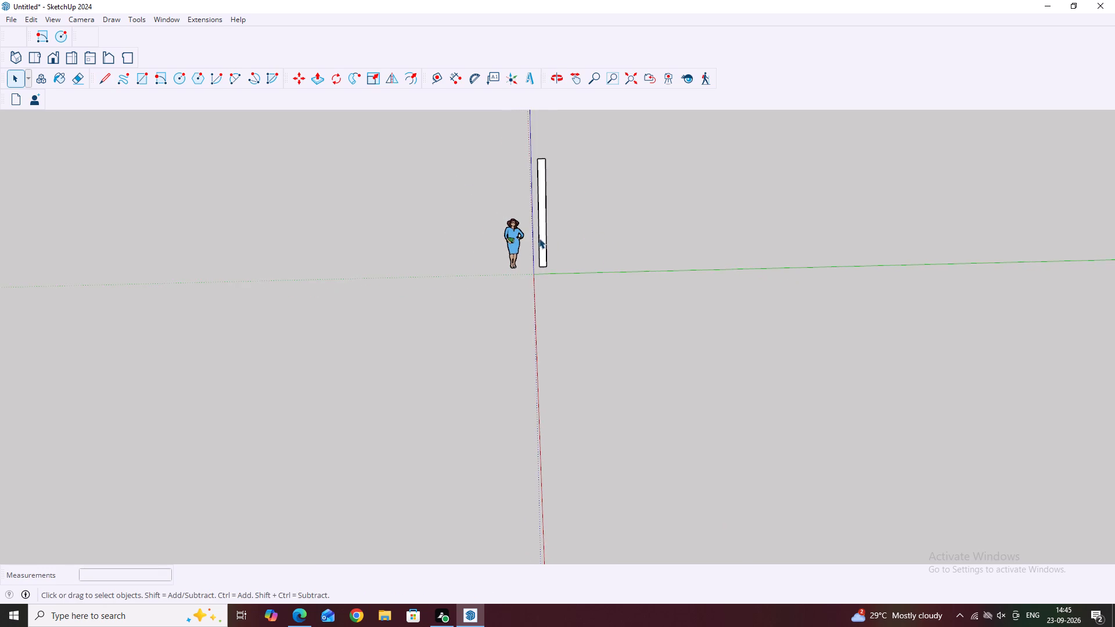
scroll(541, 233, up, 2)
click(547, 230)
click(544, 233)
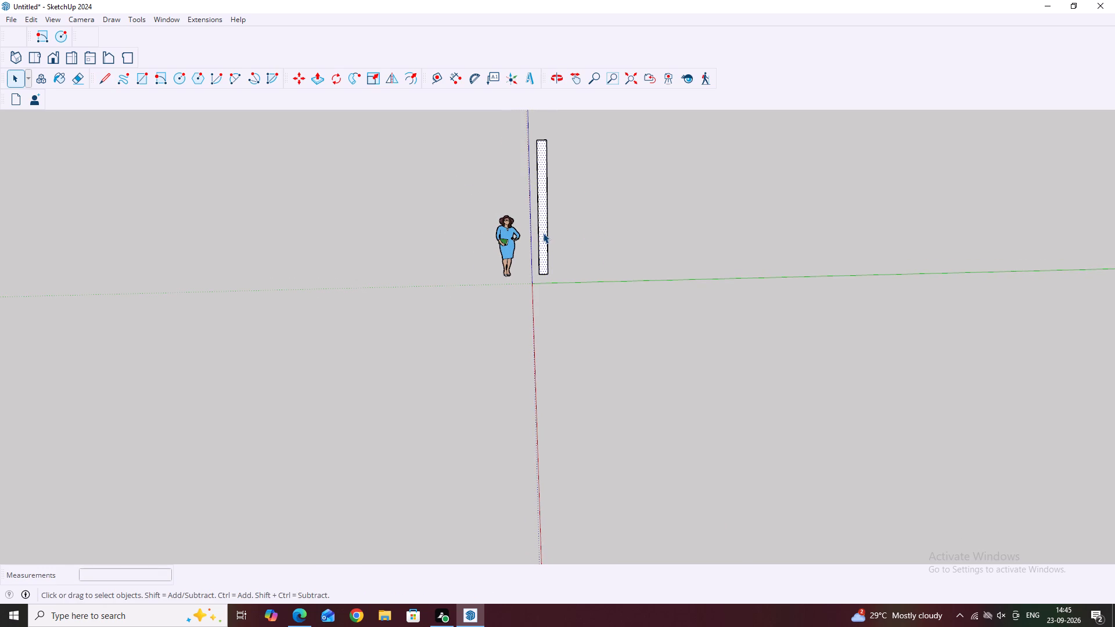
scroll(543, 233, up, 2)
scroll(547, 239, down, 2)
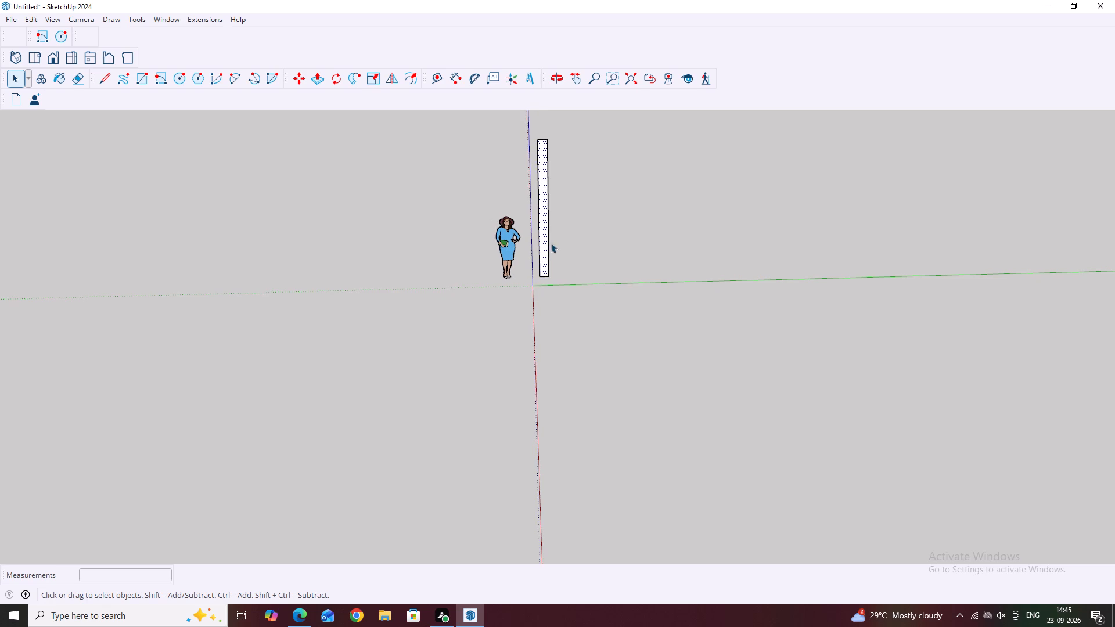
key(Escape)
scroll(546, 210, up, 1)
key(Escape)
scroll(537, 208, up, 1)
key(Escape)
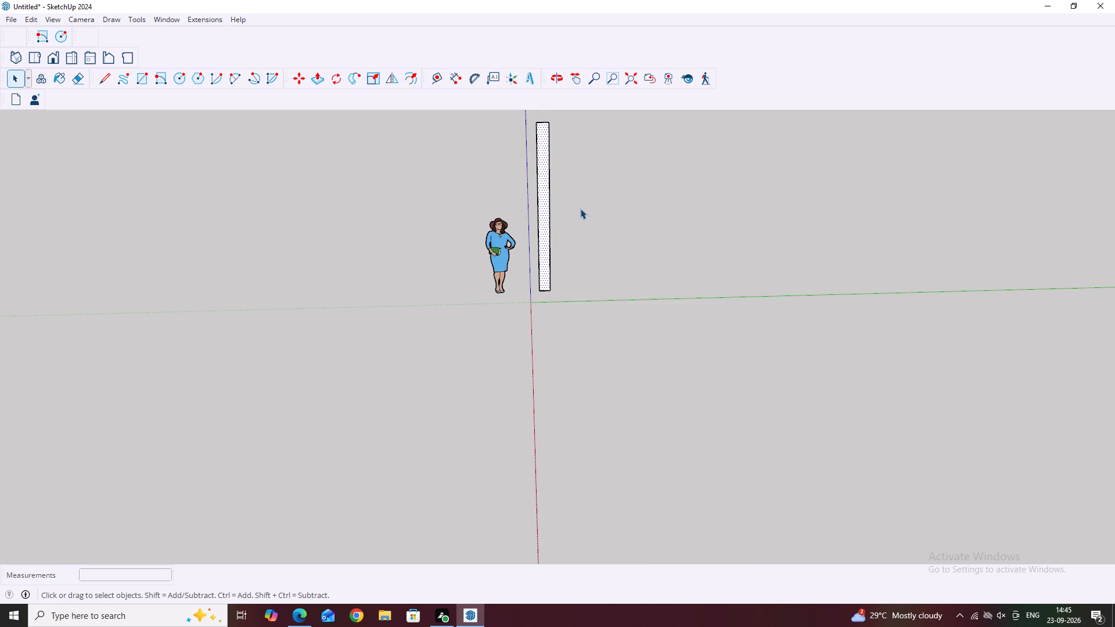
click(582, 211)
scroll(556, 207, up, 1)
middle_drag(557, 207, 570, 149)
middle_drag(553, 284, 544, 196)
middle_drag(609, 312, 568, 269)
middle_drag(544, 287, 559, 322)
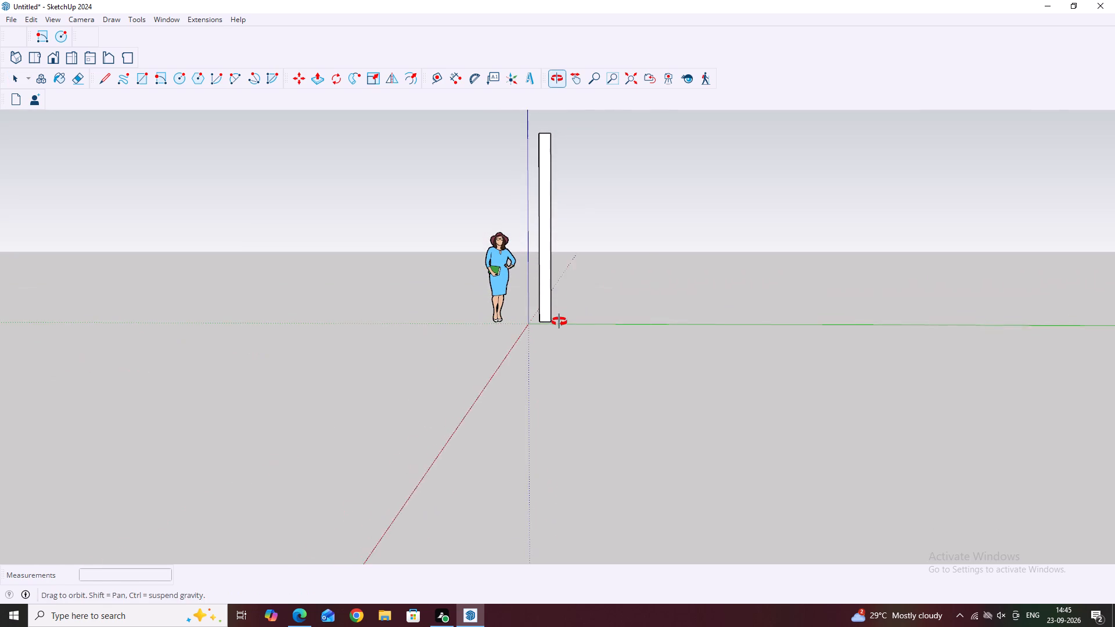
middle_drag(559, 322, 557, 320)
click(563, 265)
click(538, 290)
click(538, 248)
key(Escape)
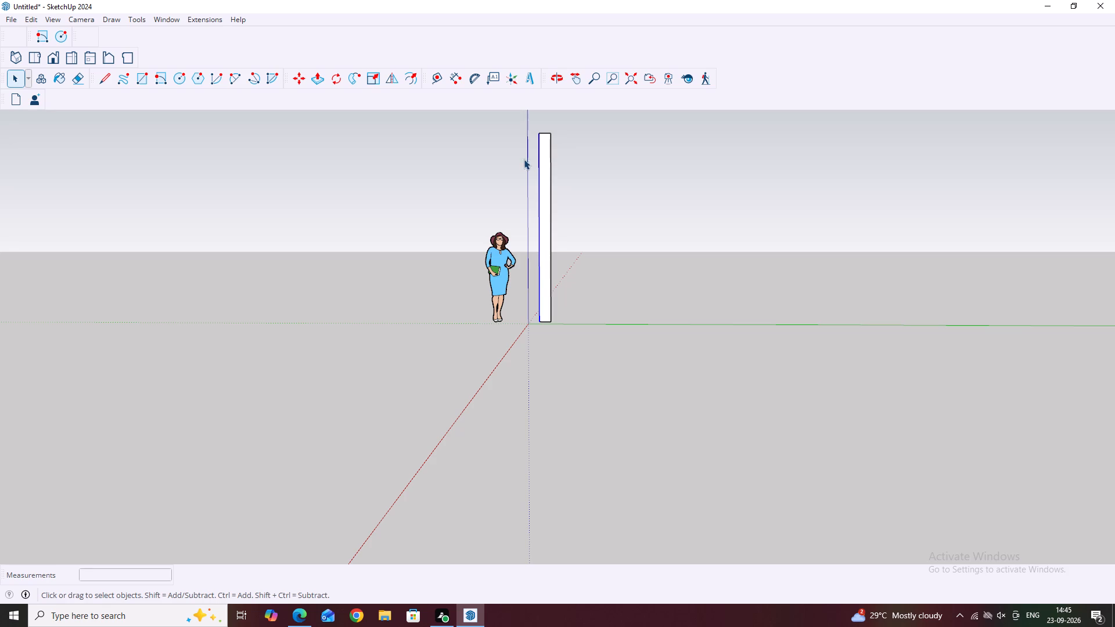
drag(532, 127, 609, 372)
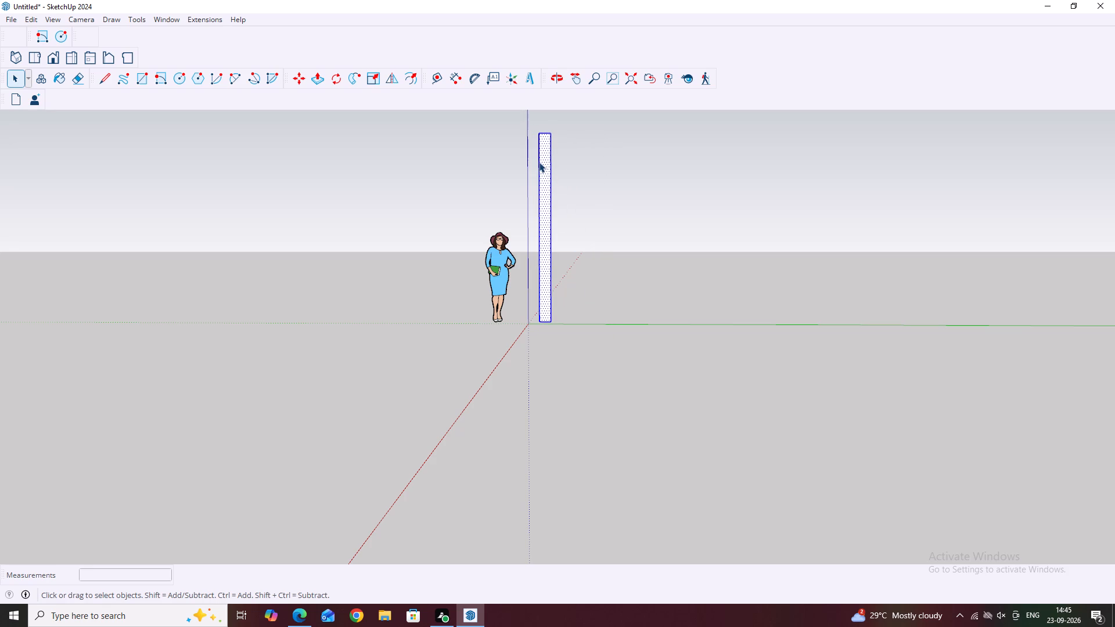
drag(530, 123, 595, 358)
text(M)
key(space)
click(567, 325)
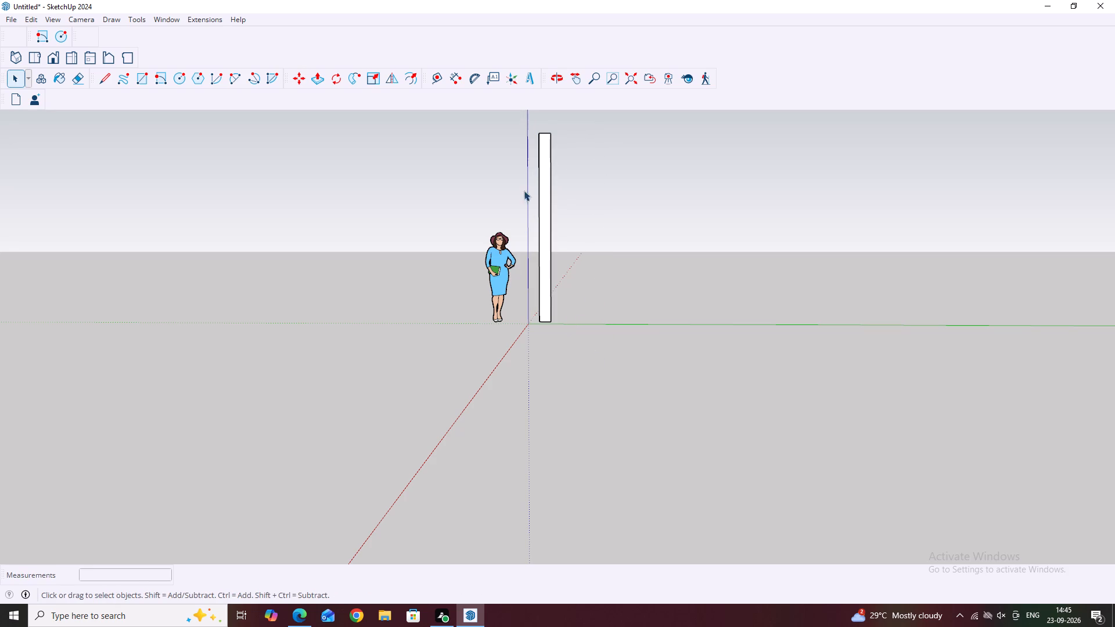
Move the whole upright strip about 5' diagonally within its plane, upward and farther from the origin along the green axis.
drag(530, 125, 613, 380)
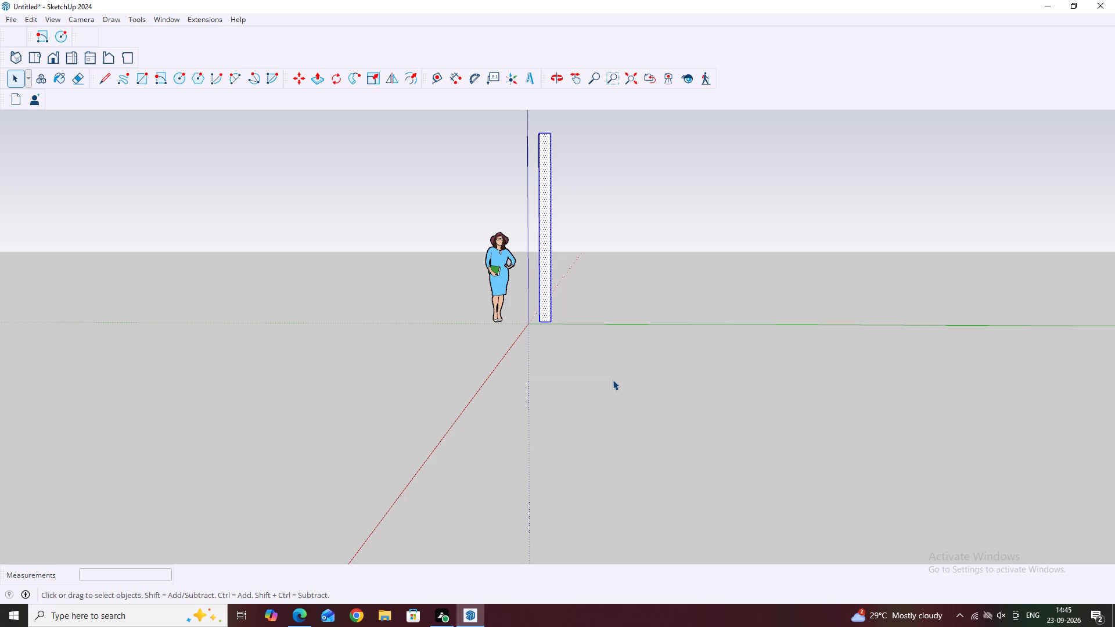
key(m)
click(562, 320)
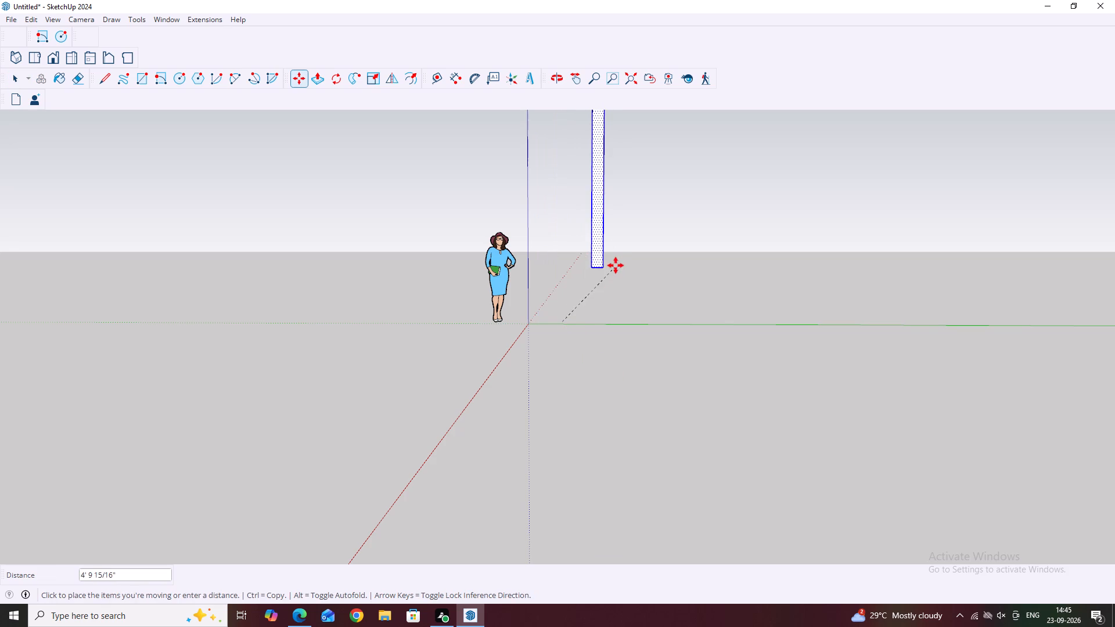
click(620, 264)
scroll(510, 288, down, 10)
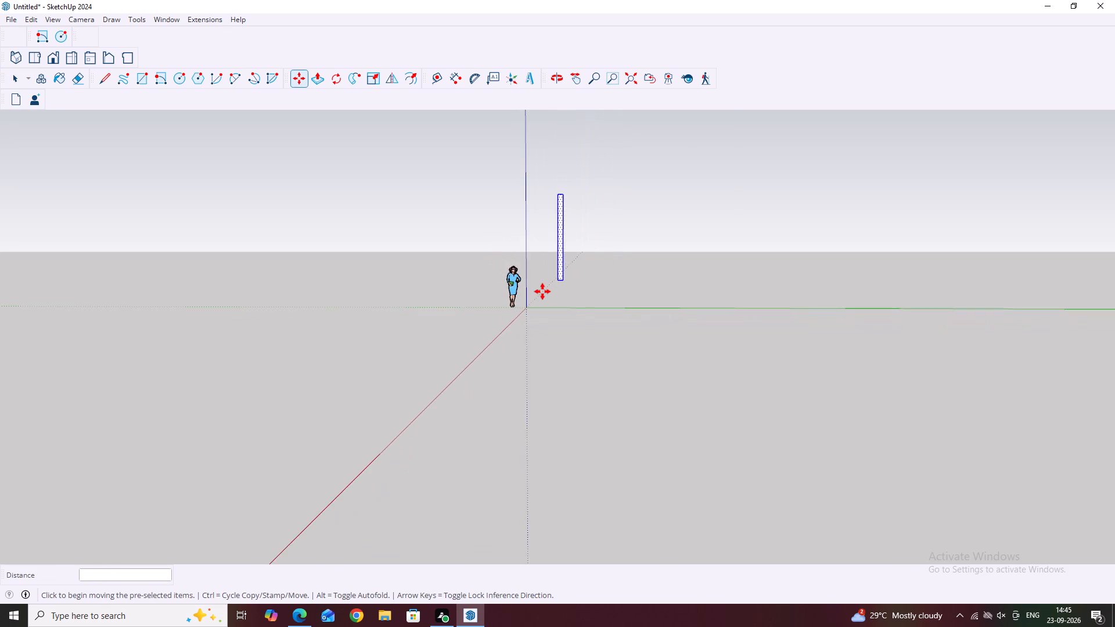
scroll(542, 291, down, 2)
middle_drag(533, 305, 569, 315)
scroll(557, 275, up, 7)
key(Escape)
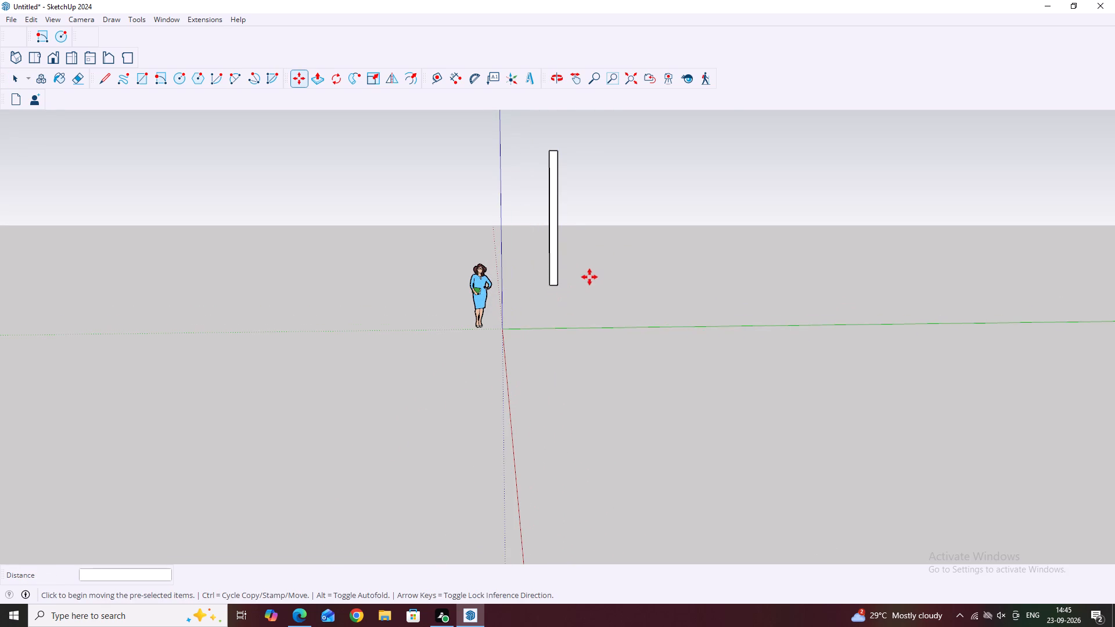
scroll(580, 276, up, 2)
key(space)
scroll(563, 296, up, 1)
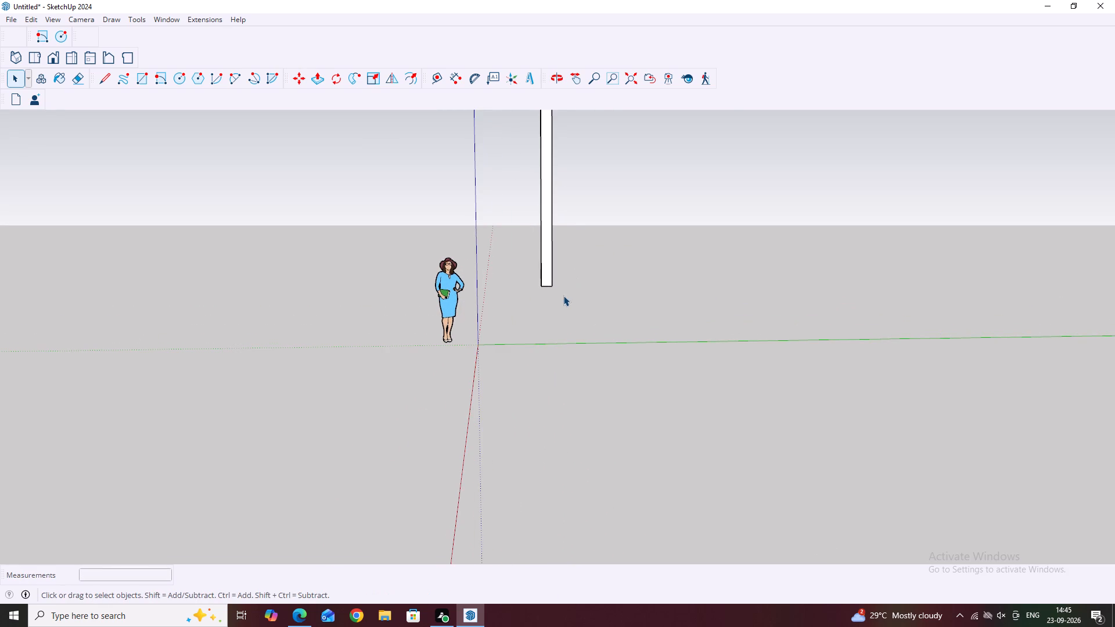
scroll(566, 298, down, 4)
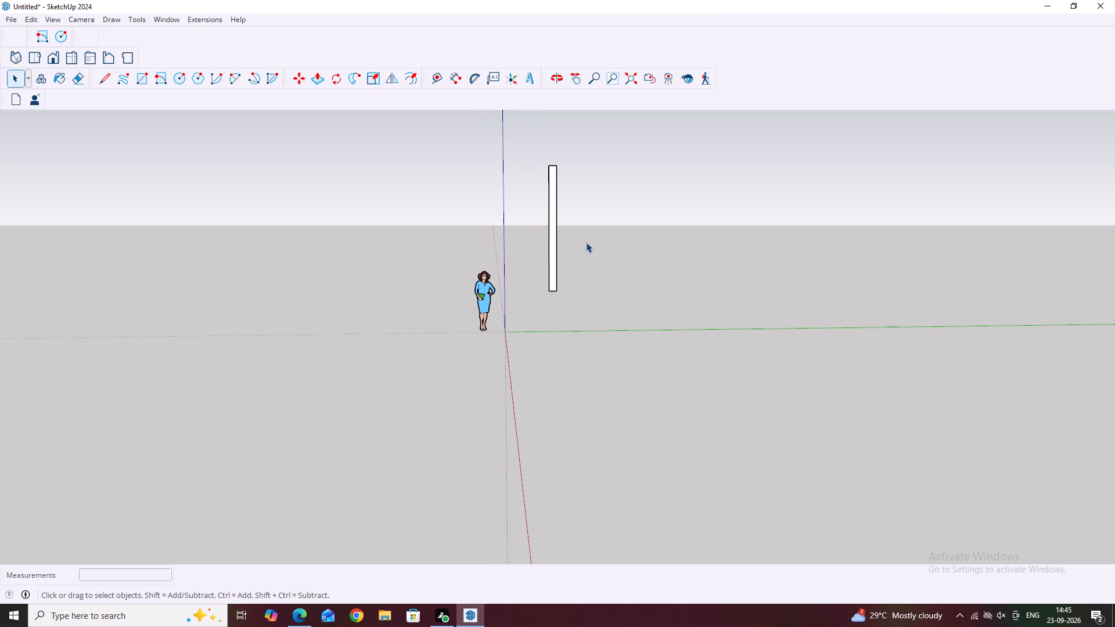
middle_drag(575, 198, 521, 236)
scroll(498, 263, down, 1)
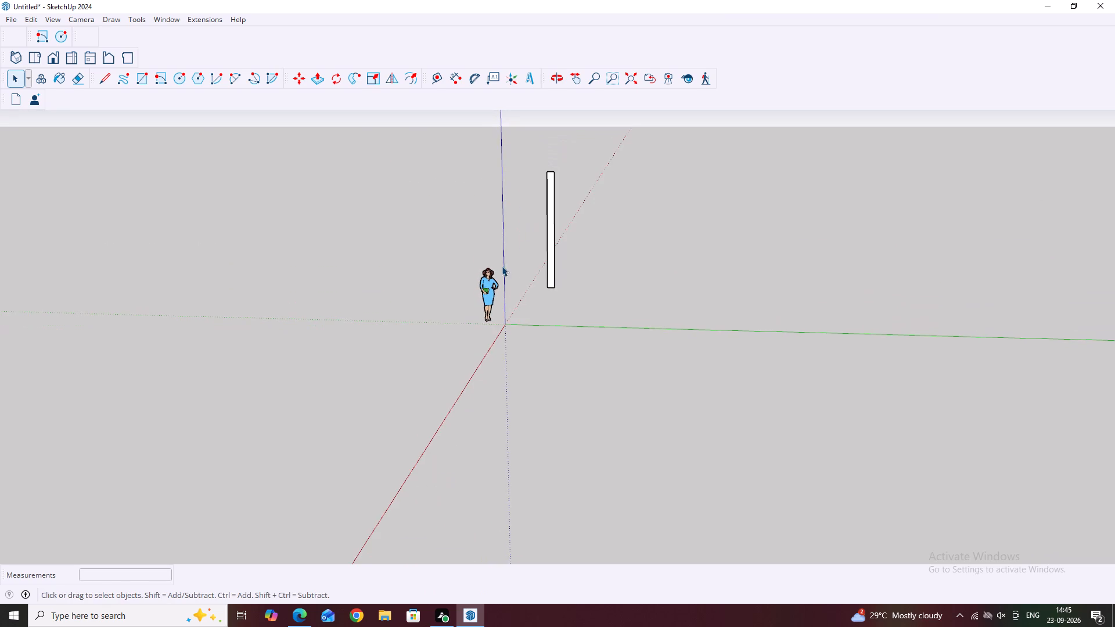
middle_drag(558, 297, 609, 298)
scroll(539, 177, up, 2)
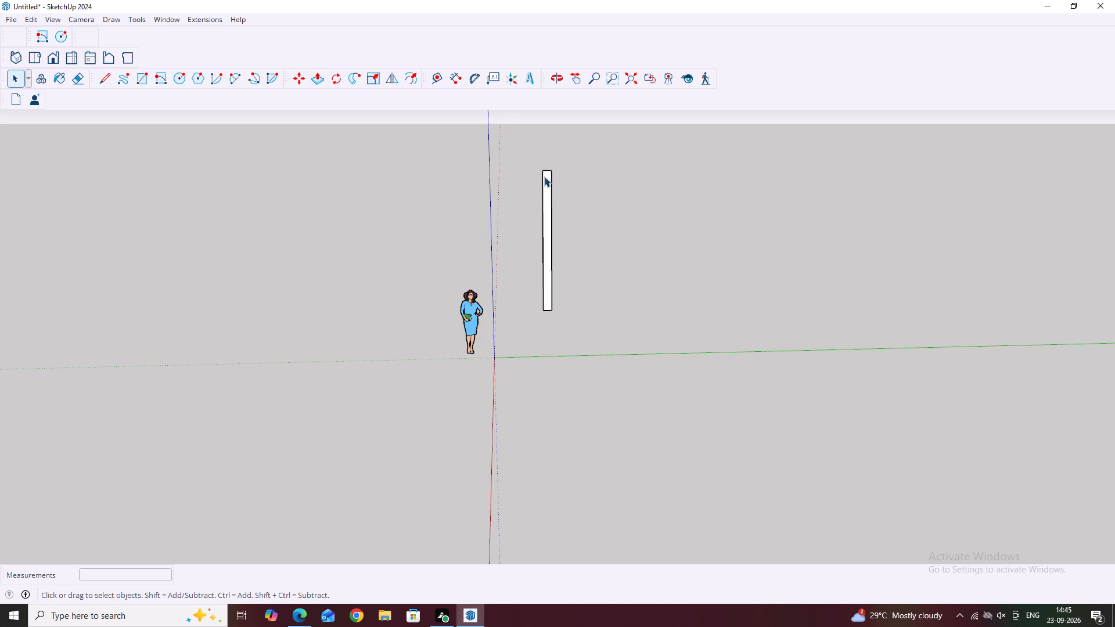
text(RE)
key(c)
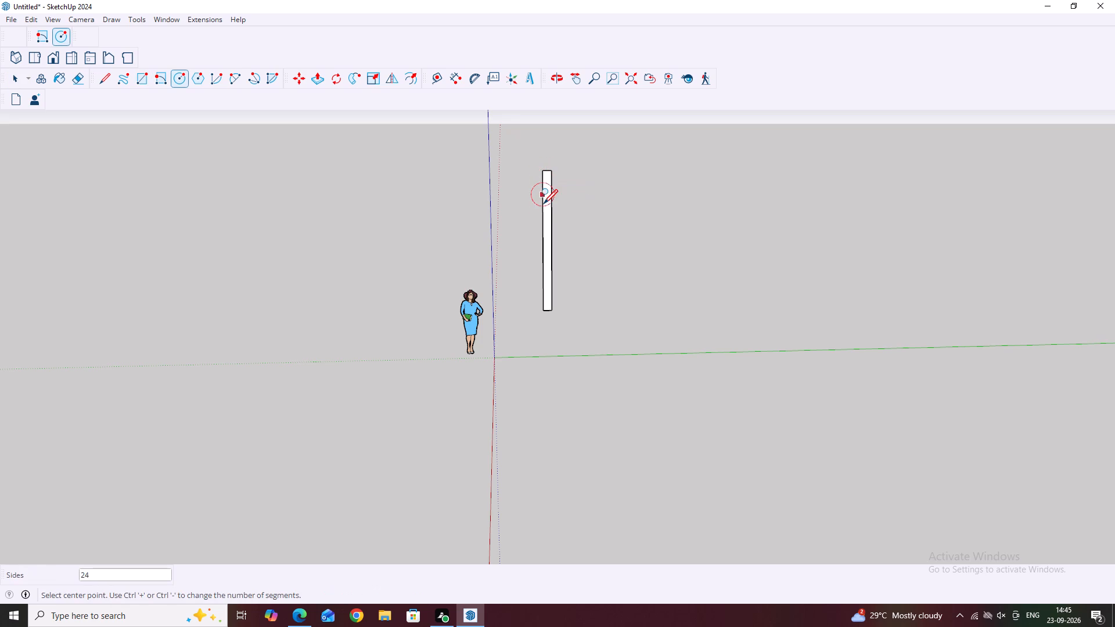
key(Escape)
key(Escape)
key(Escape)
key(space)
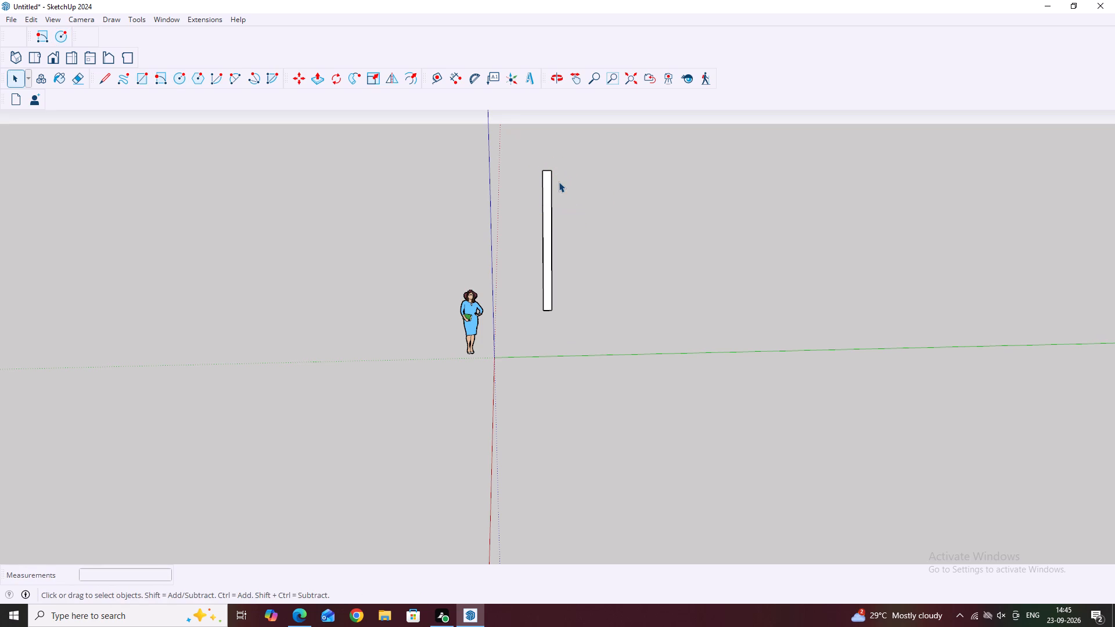
Draw a 20' by 12' upright rectangle from the strip's far top corner, locked perpendicular to the red axis, so it adjoins the strip.
key(r)
click(552, 171)
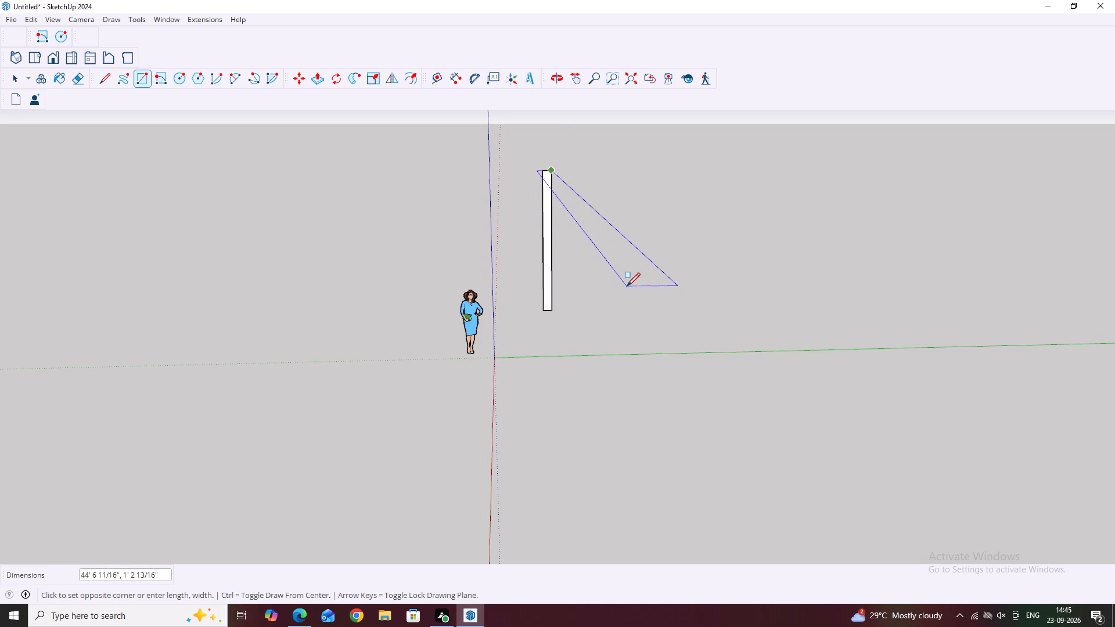
key(Right)
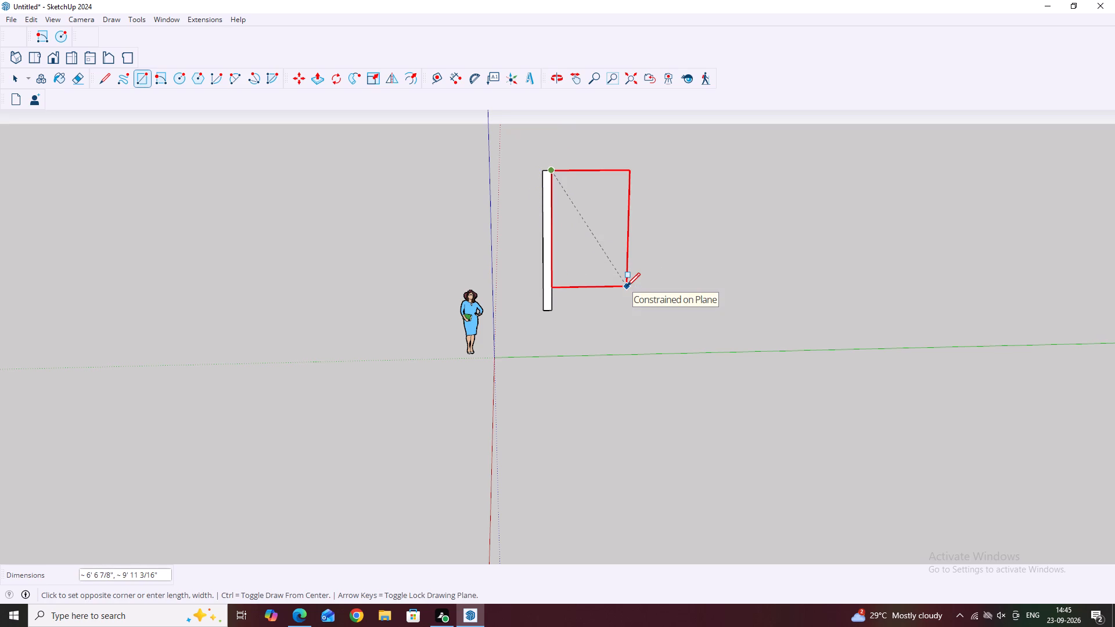
scroll(628, 295, up, 6)
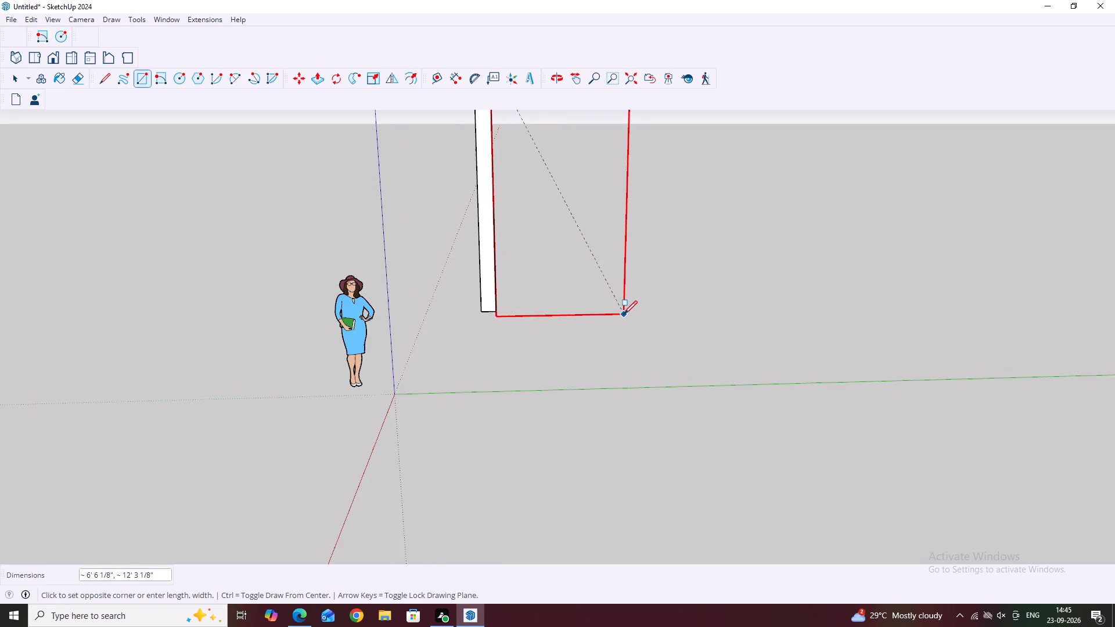
scroll(624, 307, up, 3)
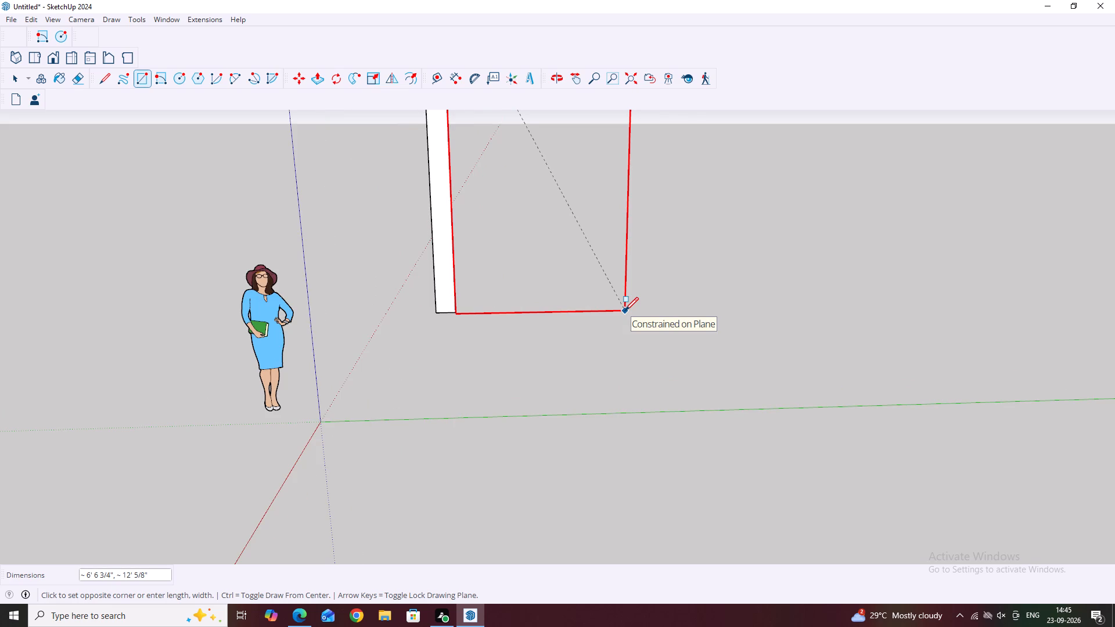
key(Right)
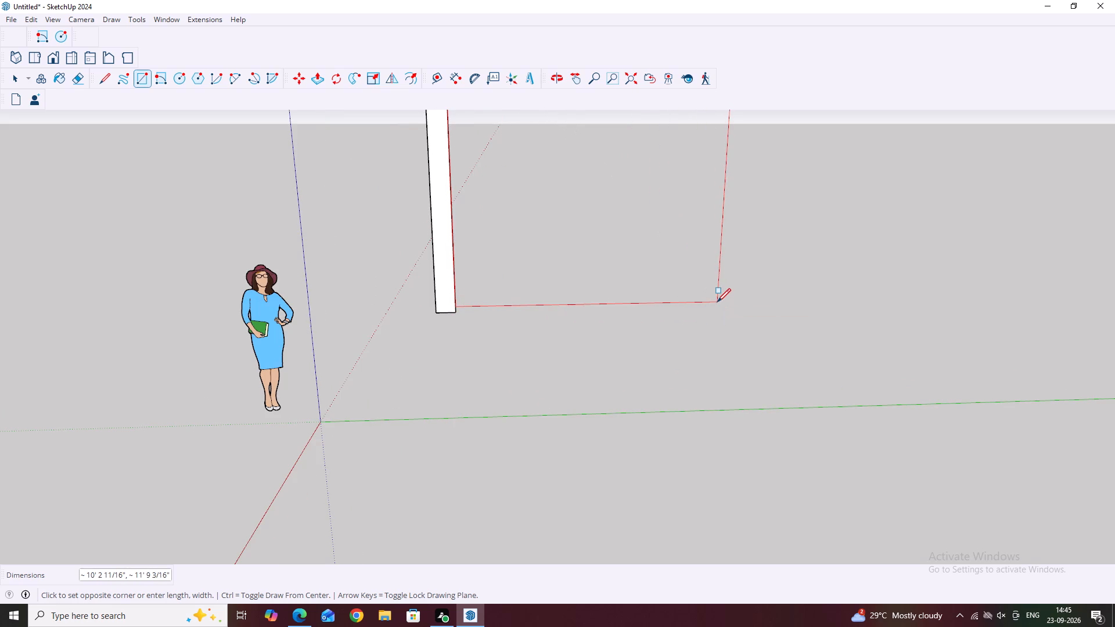
key(Right)
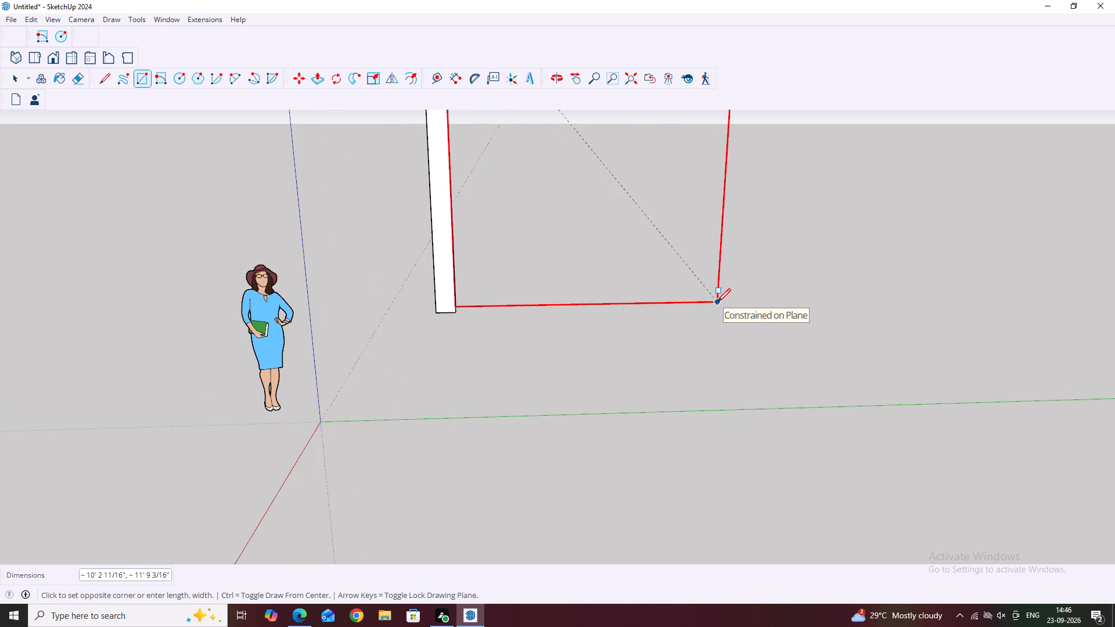
key(Right)
scroll(722, 315, down, 3)
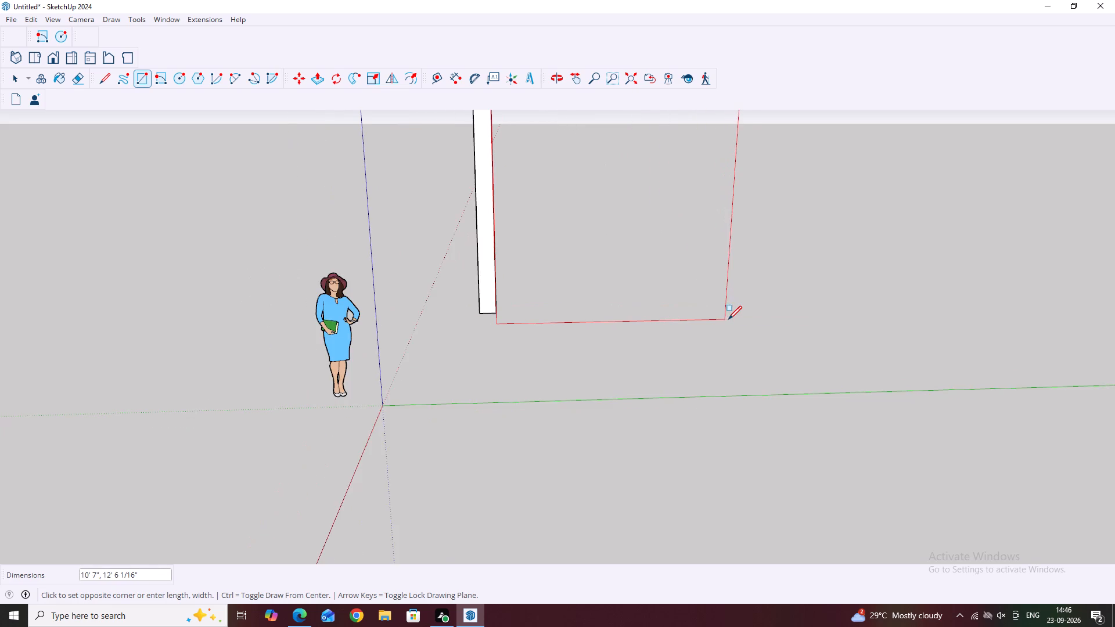
scroll(738, 318, down, 5)
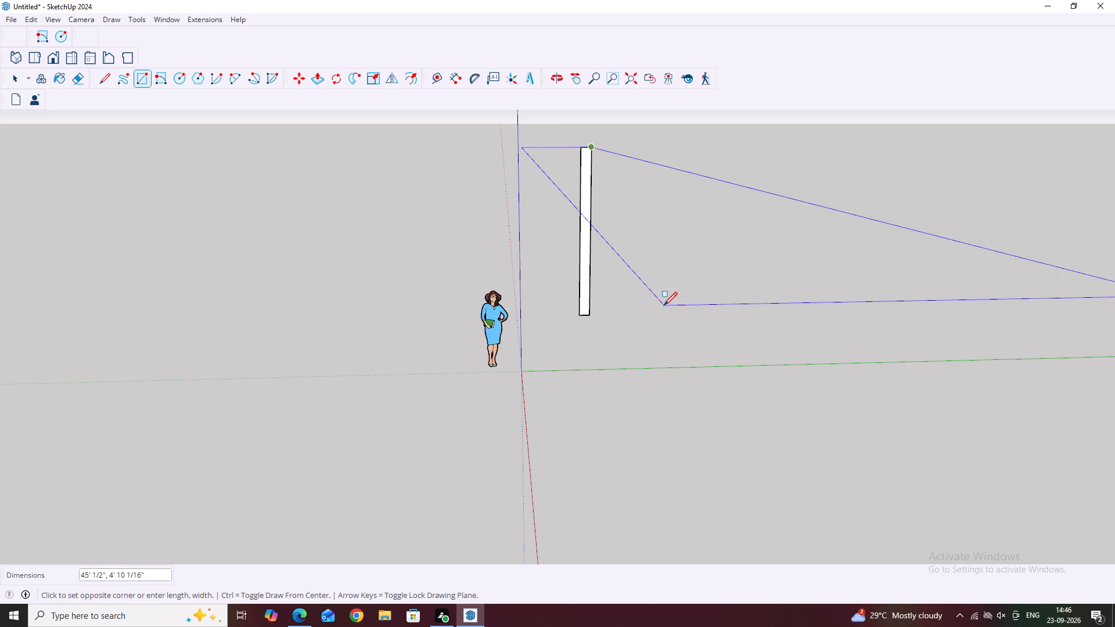
scroll(684, 283, down, 5)
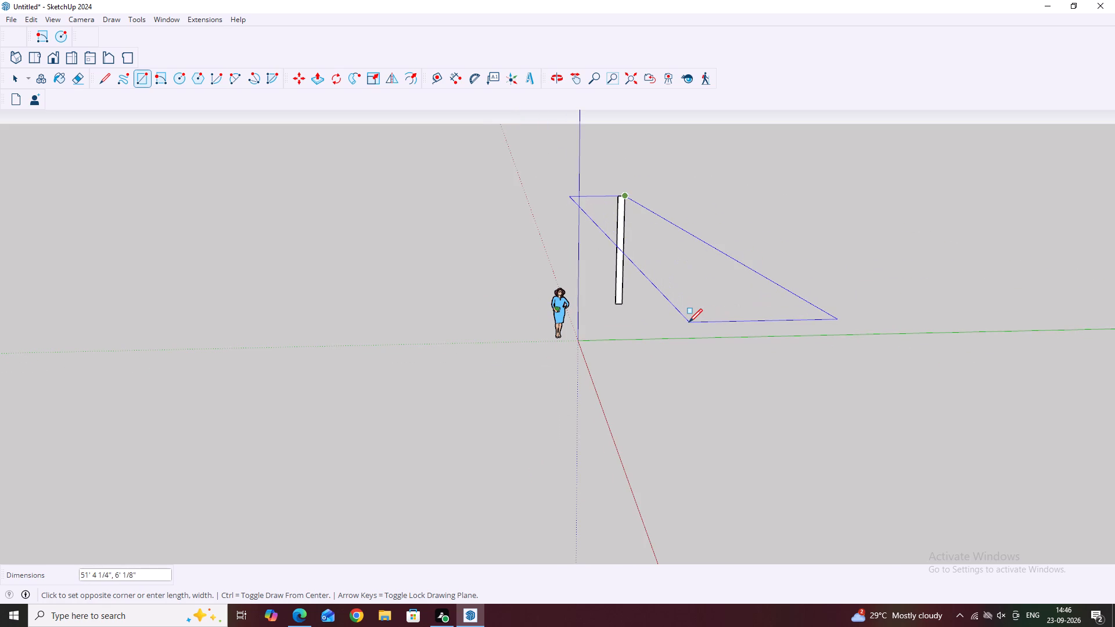
key(Right)
key(Right)
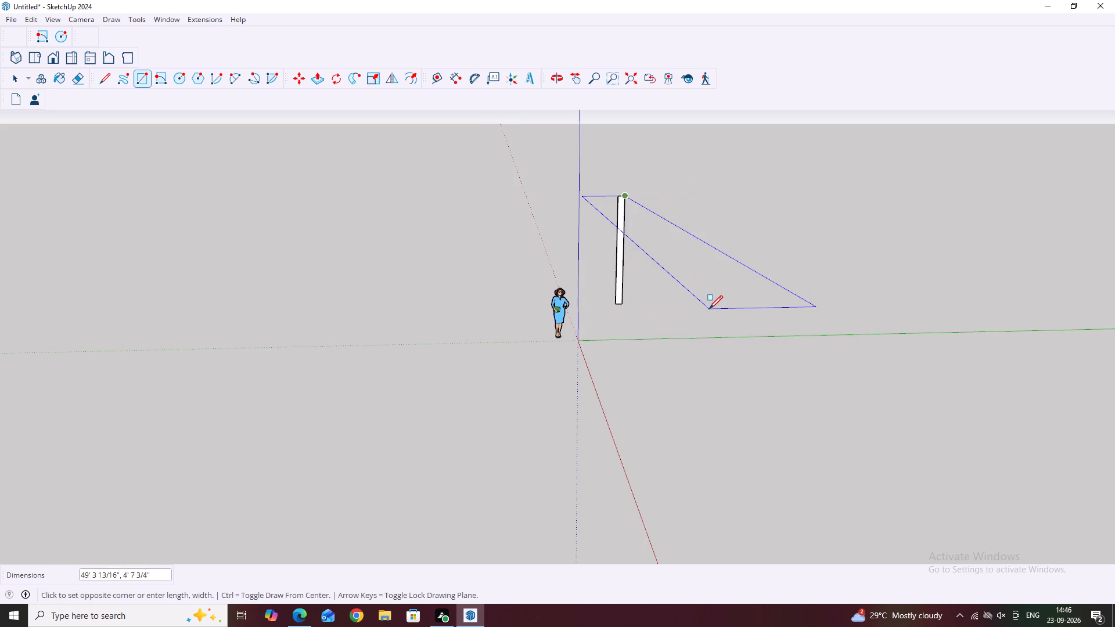
key(Right)
key(Up)
key(Up)
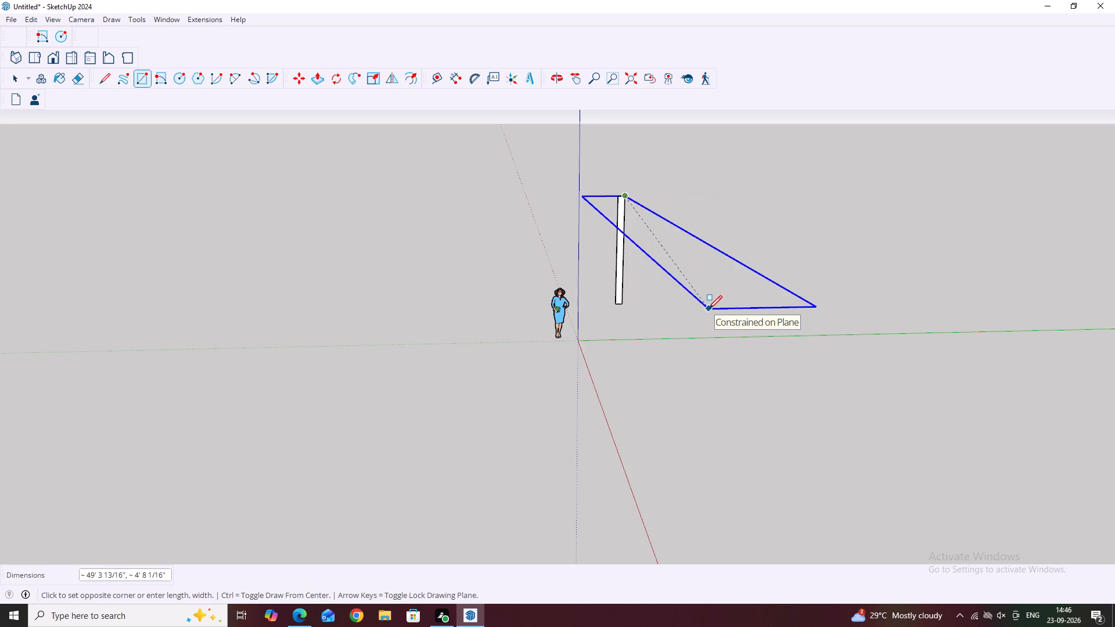
key(Left)
key(Left)
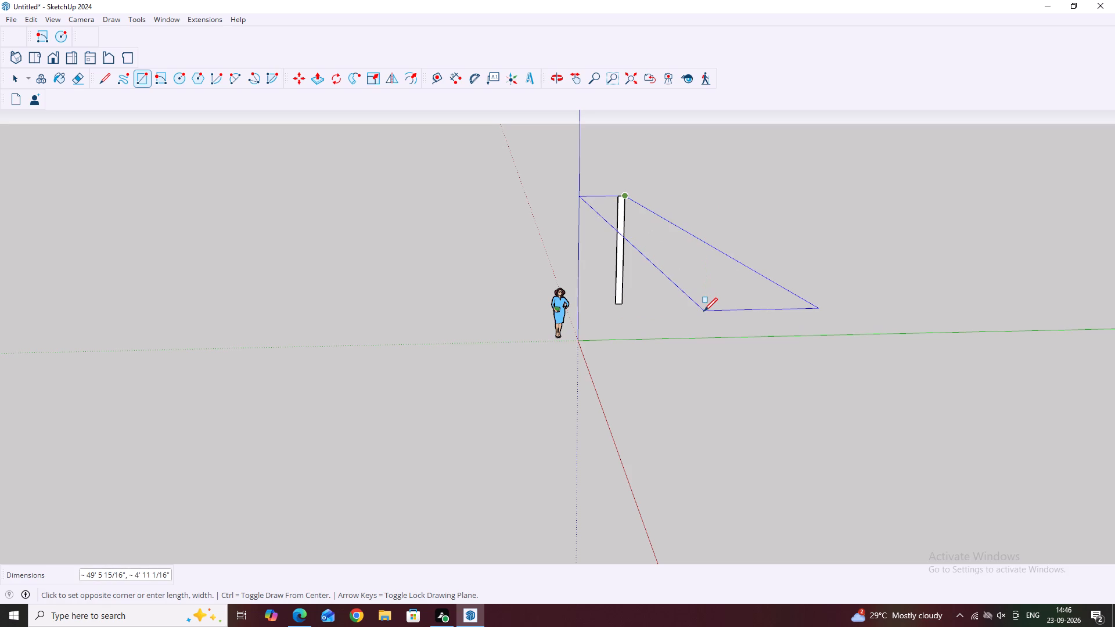
key(Left)
key(Left)
key(Left)
key(Right)
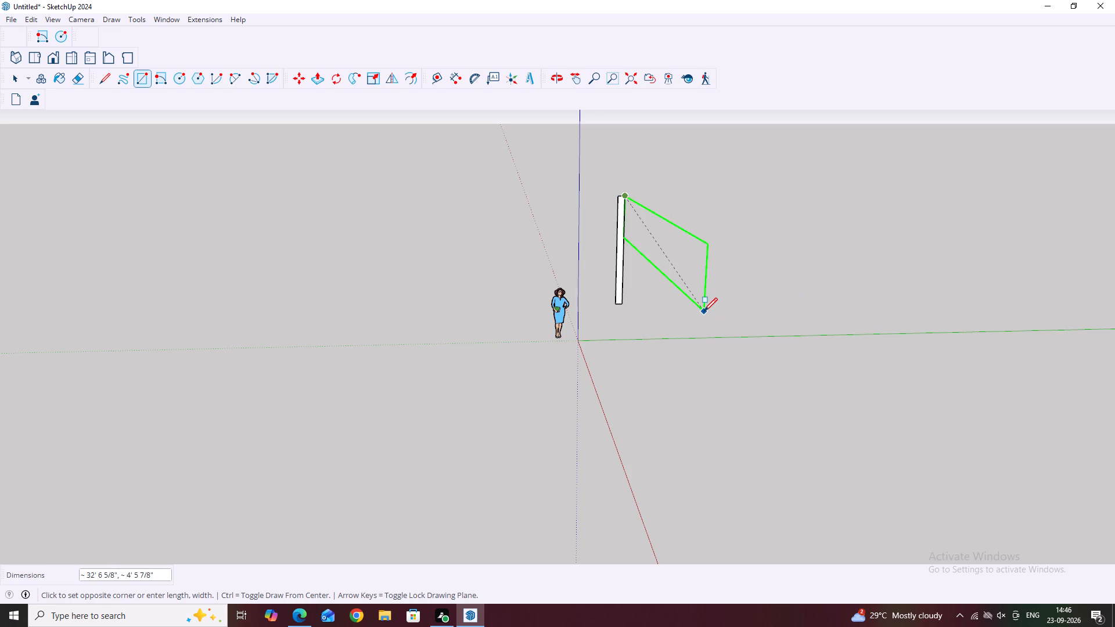
scroll(704, 311, up, 1)
key(Right)
key(Right)
key(Right)
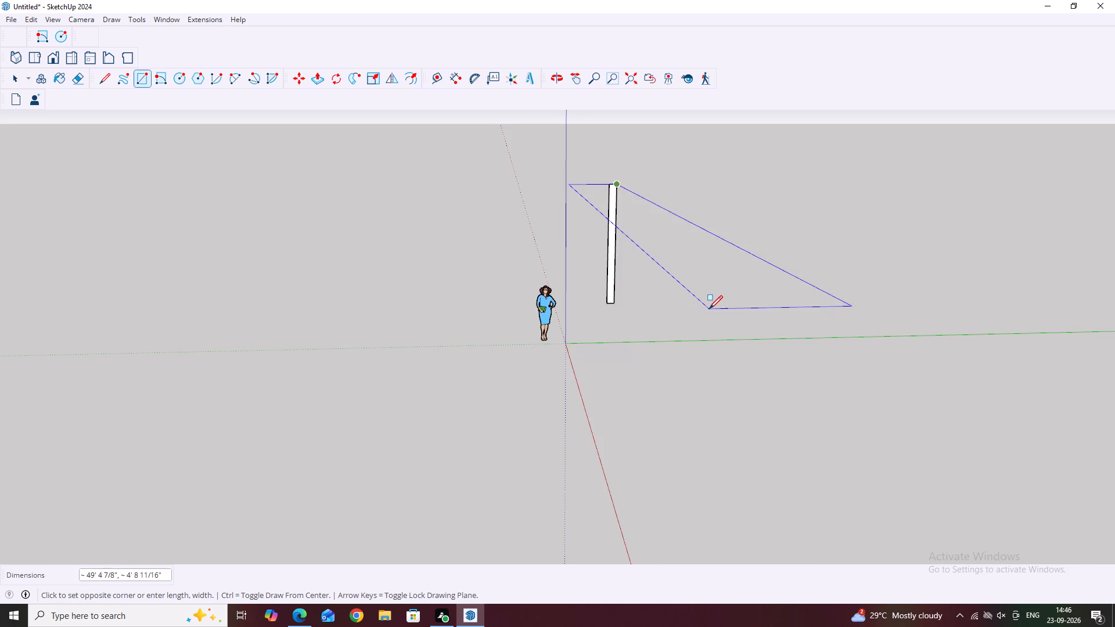
key(Right)
scroll(702, 310, up, 4)
middle_drag(728, 309, 566, 318)
middle_drag(659, 326, 641, 321)
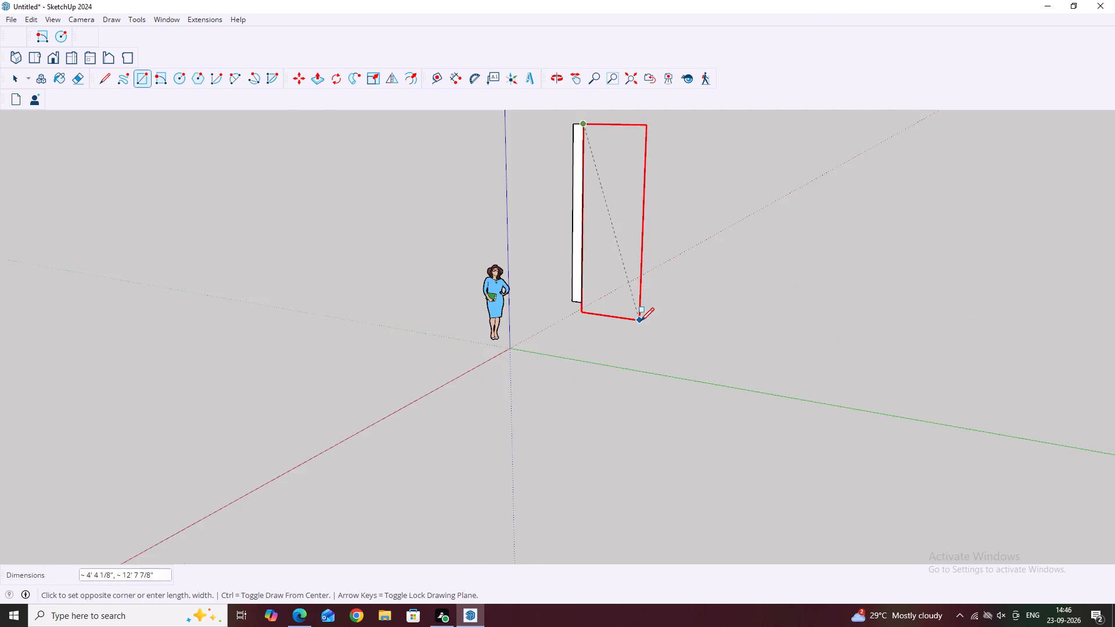
middle_drag(641, 321, 714, 321)
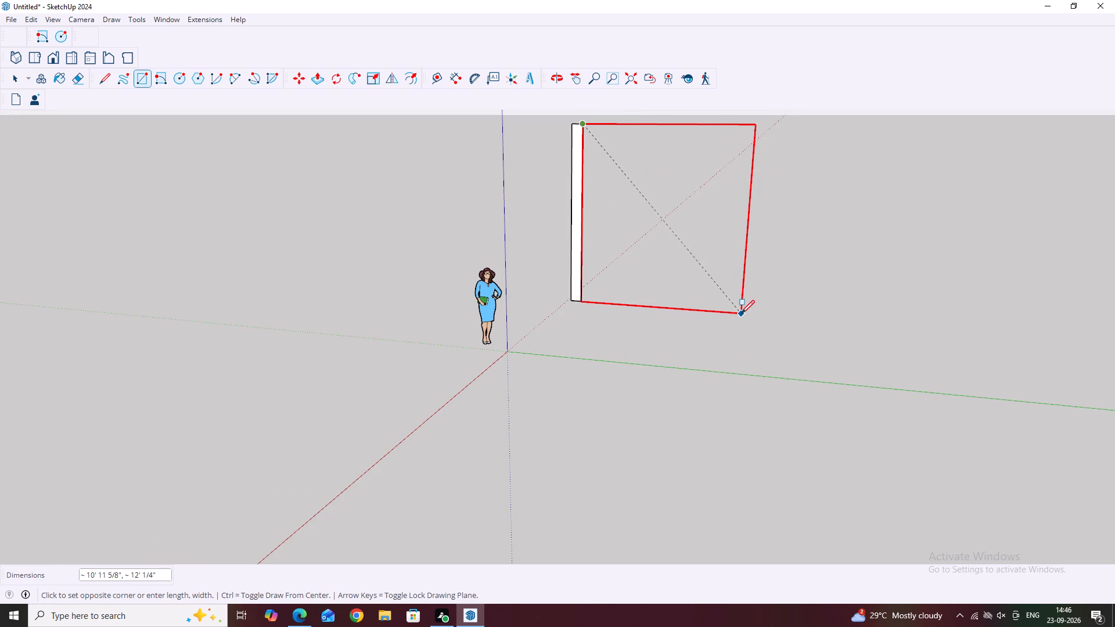
text(12)
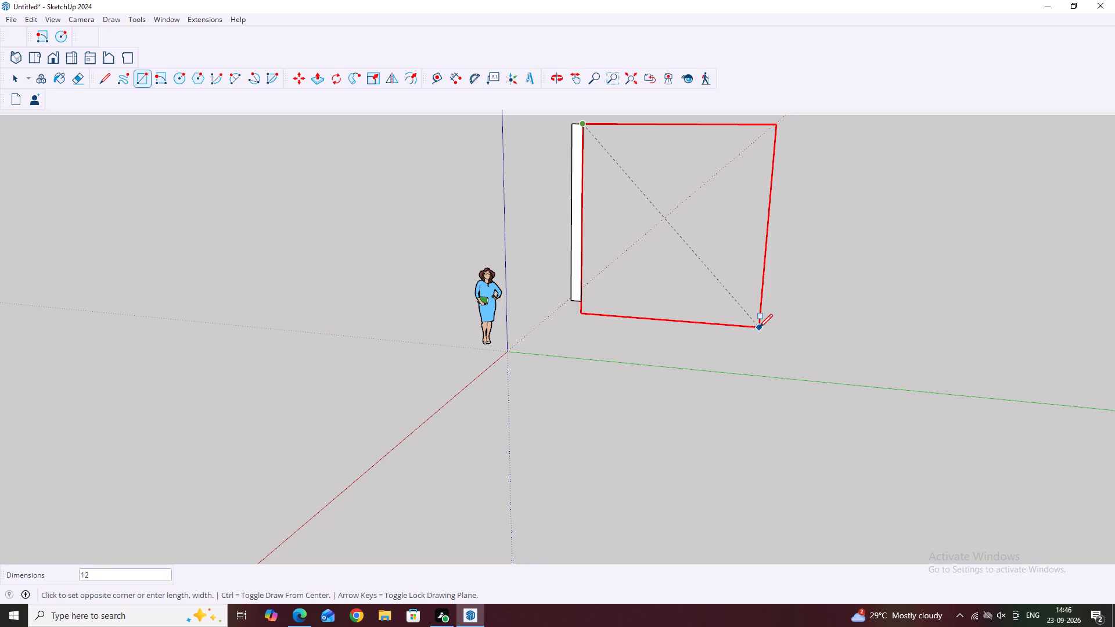
key(BackSpace)
key(BackSpace)
text(20')
key(comma)
text(12')
key(Return)
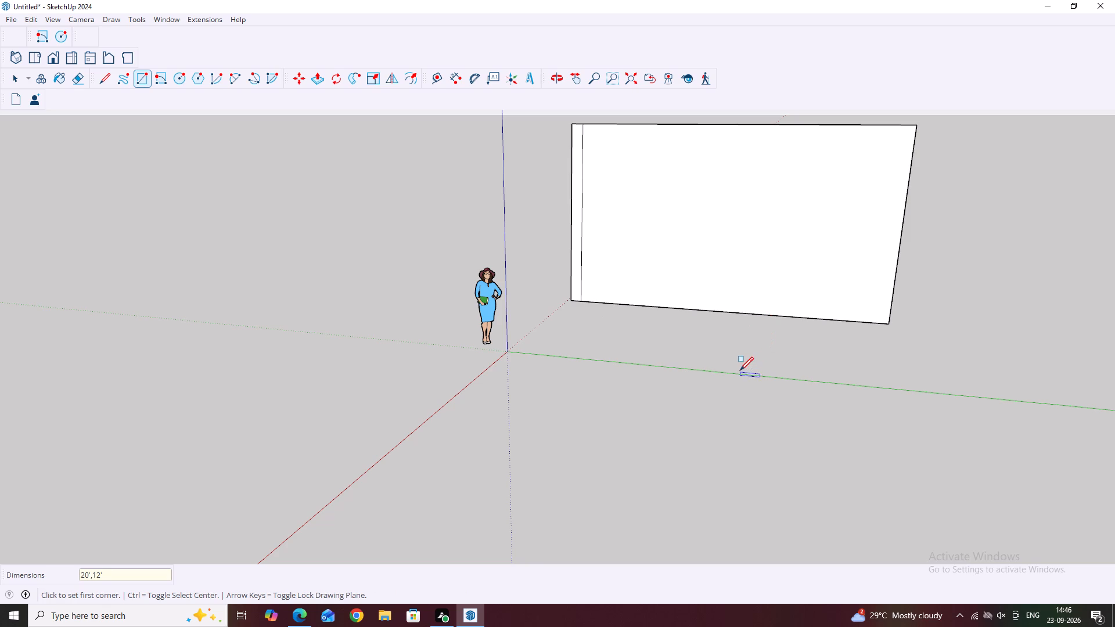
key(space)
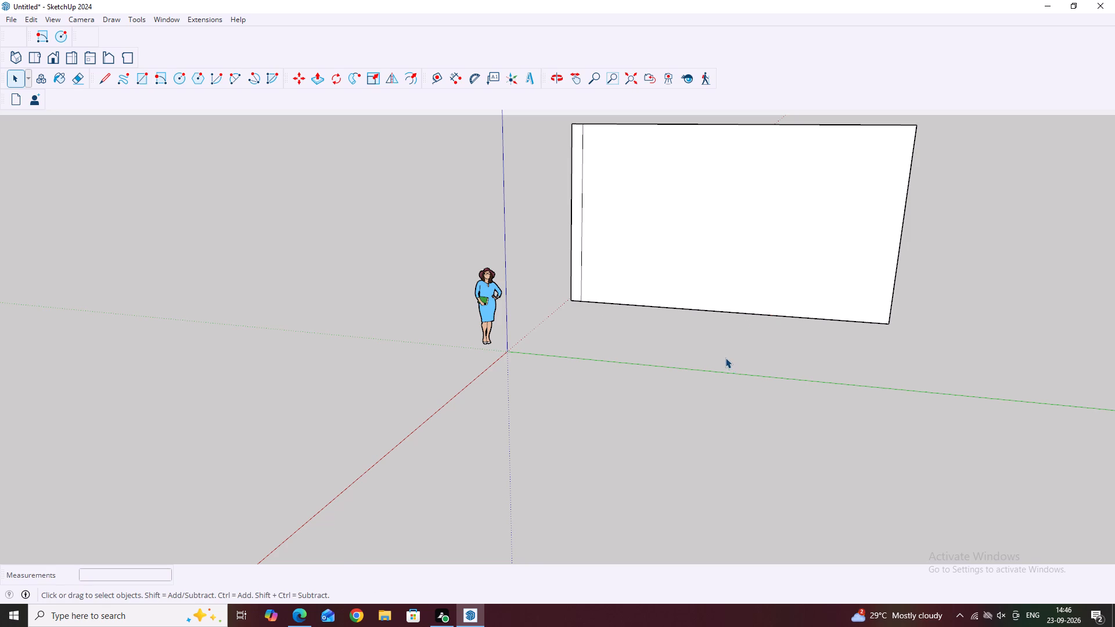
Group the 20' by 12' upright face together with its edges, keeping it separate from the 9" strip.
scroll(725, 358, down, 3)
middle_drag(642, 215, 752, 236)
scroll(620, 236, up, 2)
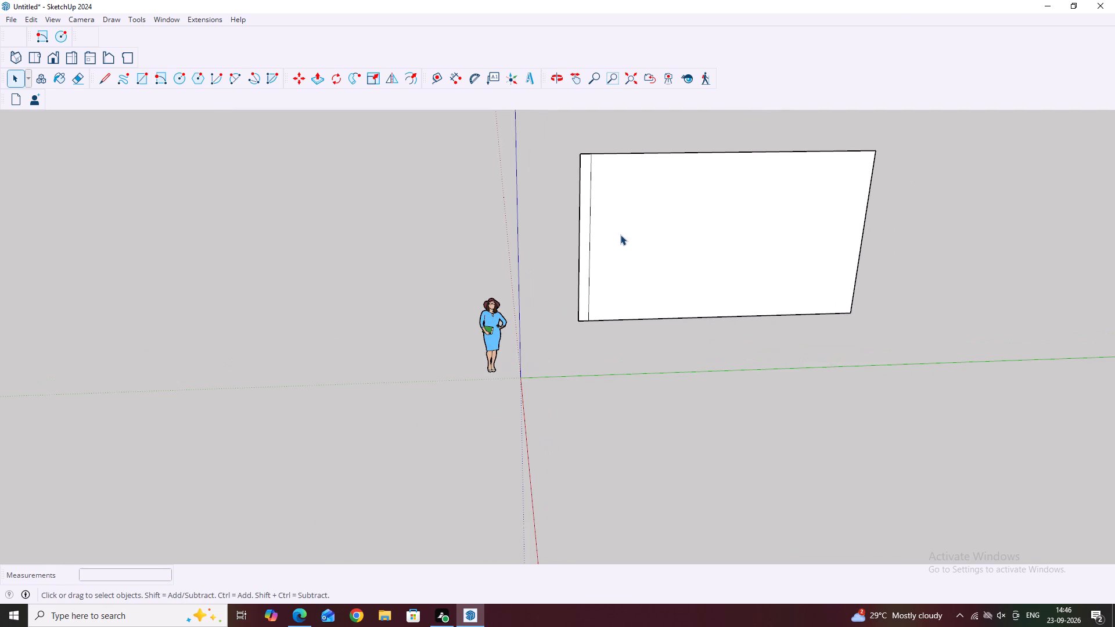
click(620, 235)
middle_drag(682, 246, 655, 256)
key(Escape)
scroll(587, 176, up, 2)
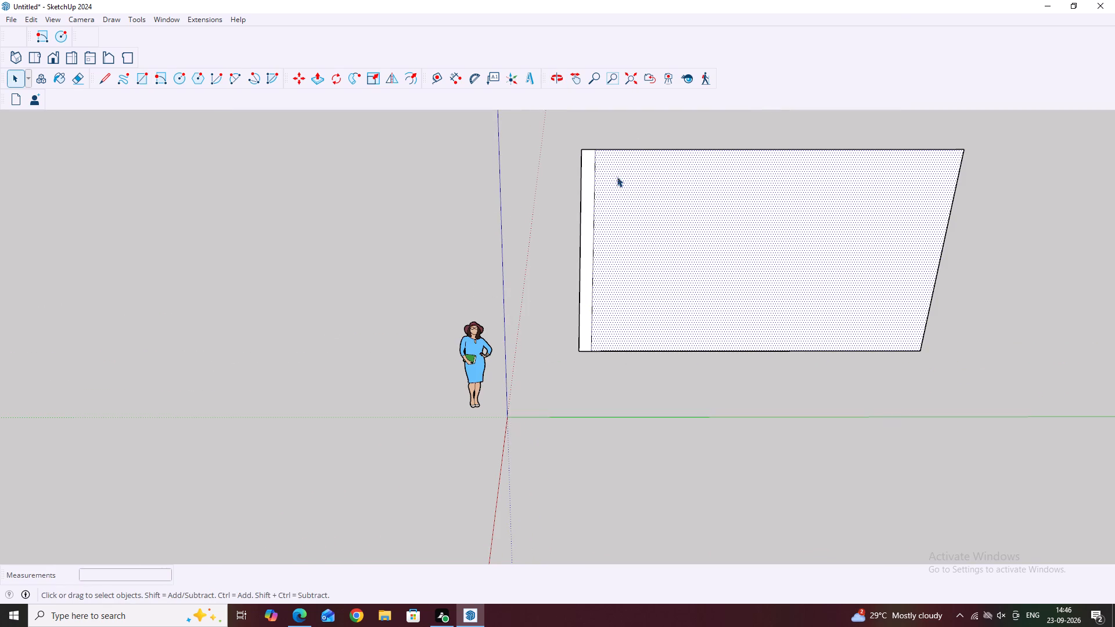
scroll(594, 156, up, 2)
key(r)
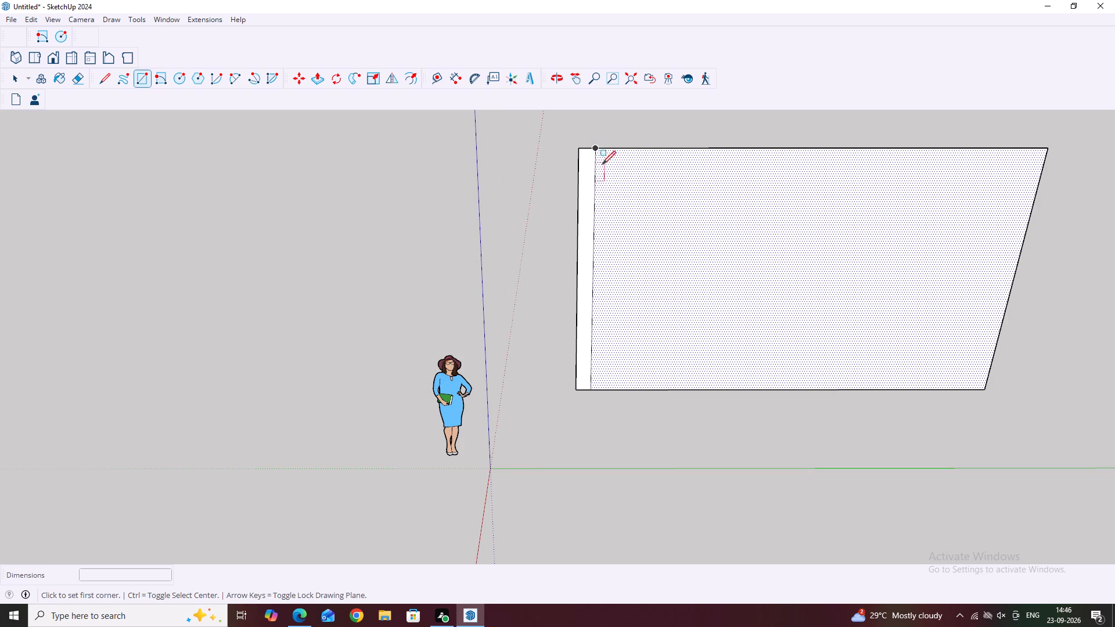
key(Escape)
key(space)
double_click(641, 206)
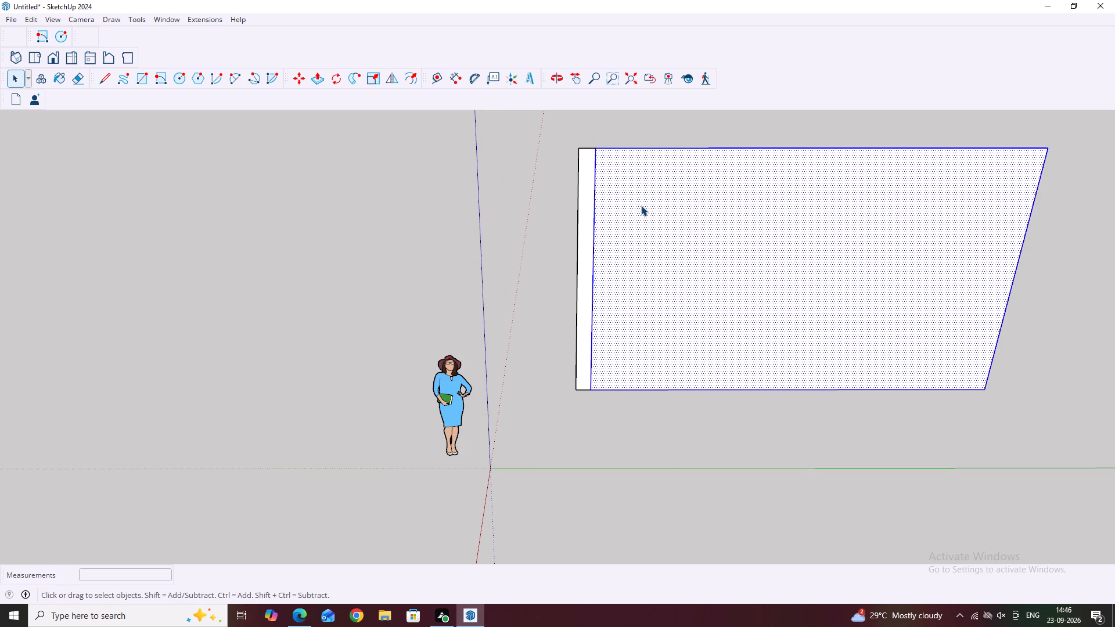
click(641, 206)
right_click(641, 206)
triple_click(641, 206)
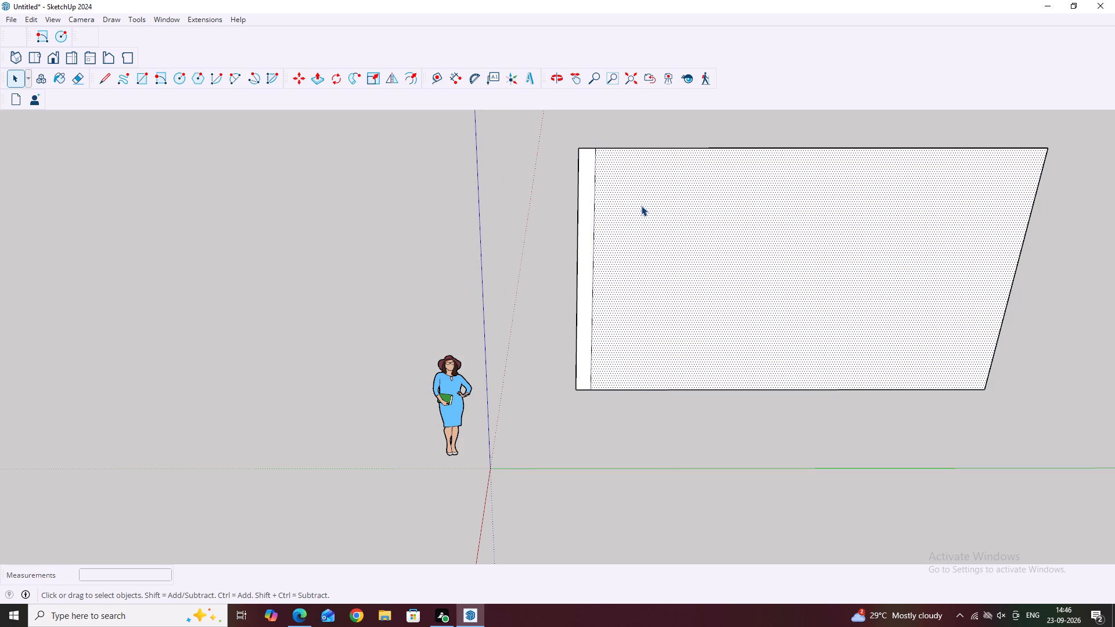
right_click(641, 206)
click(693, 319)
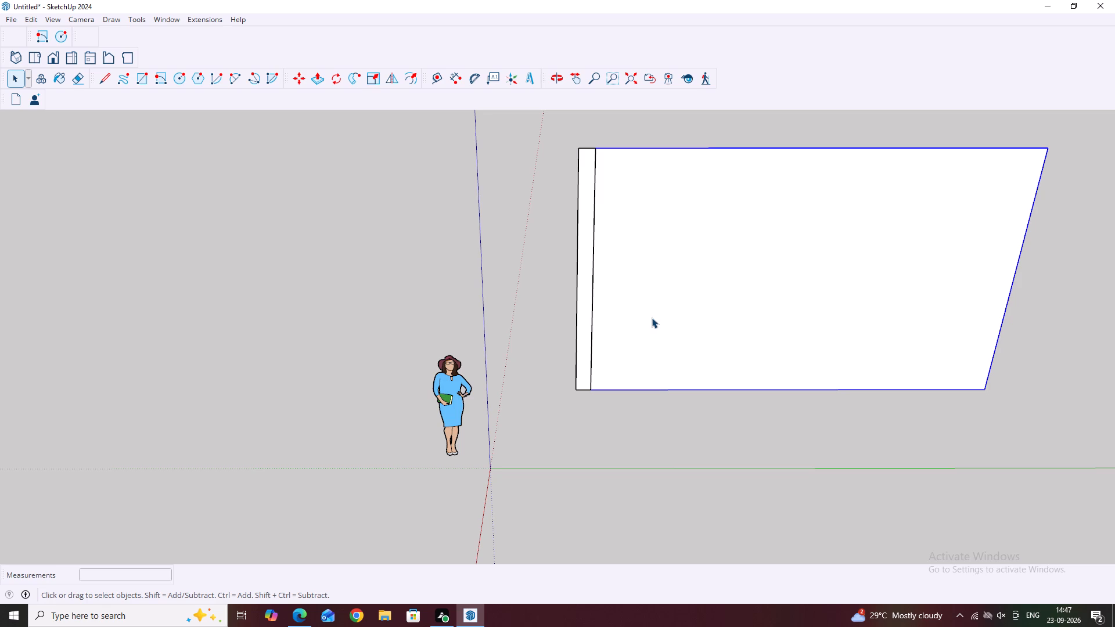
Open the group of the 20' by 12' face for editing to check it, and close it again.
key(Escape)
click(639, 305)
drag(520, 318, 521, 317)
drag(521, 317, 521, 312)
click(656, 283)
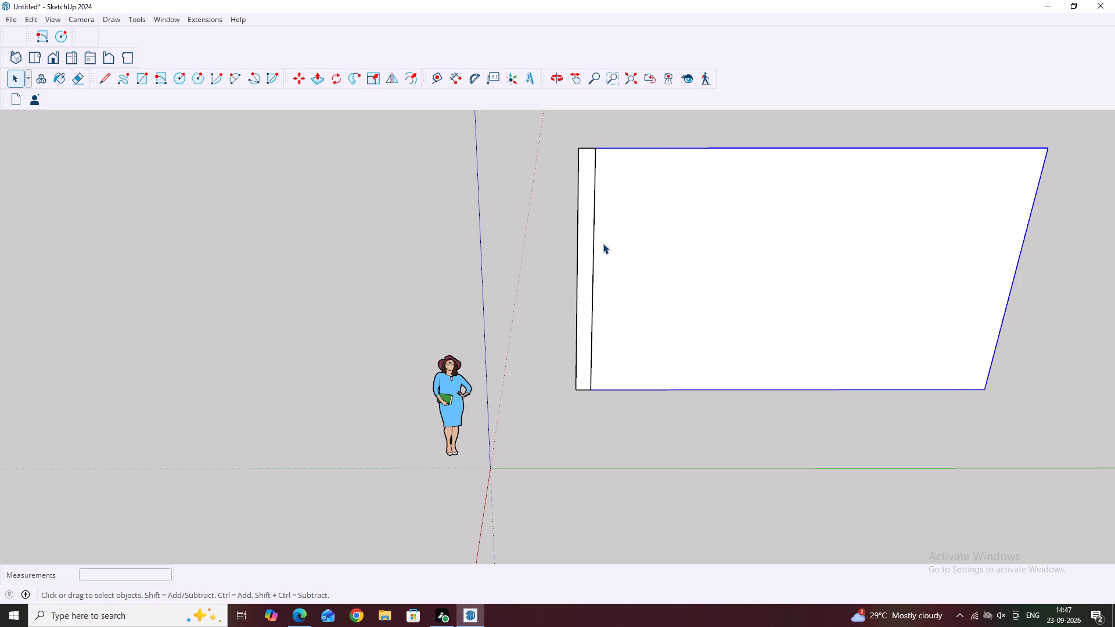
double_click(602, 242)
middle_drag(688, 230, 674, 158)
scroll(688, 230, up, 1)
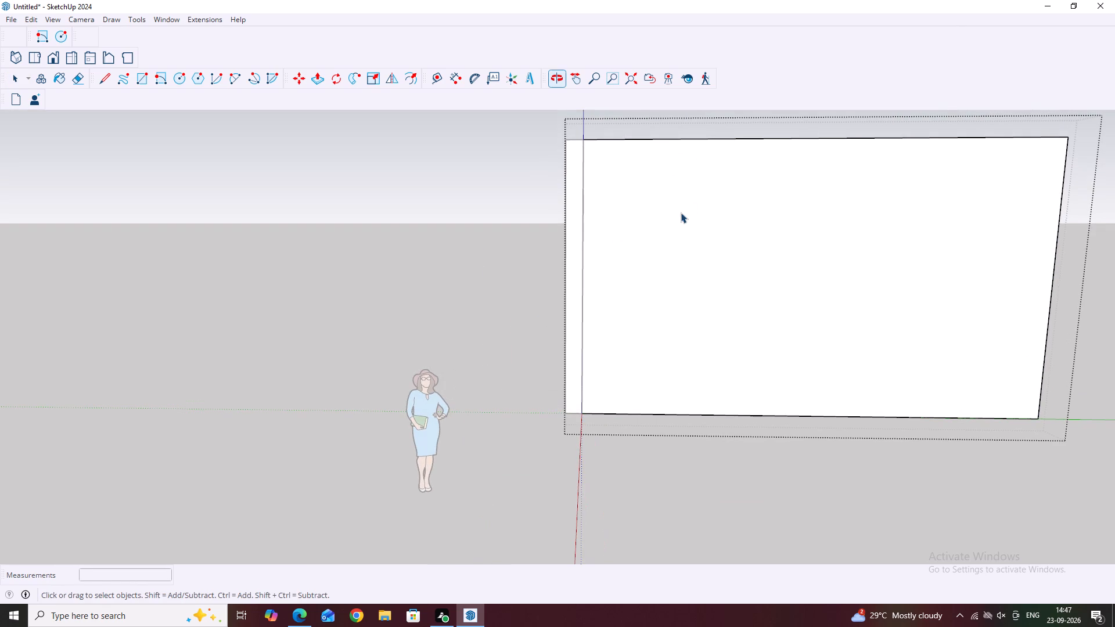
click(683, 219)
key(Escape)
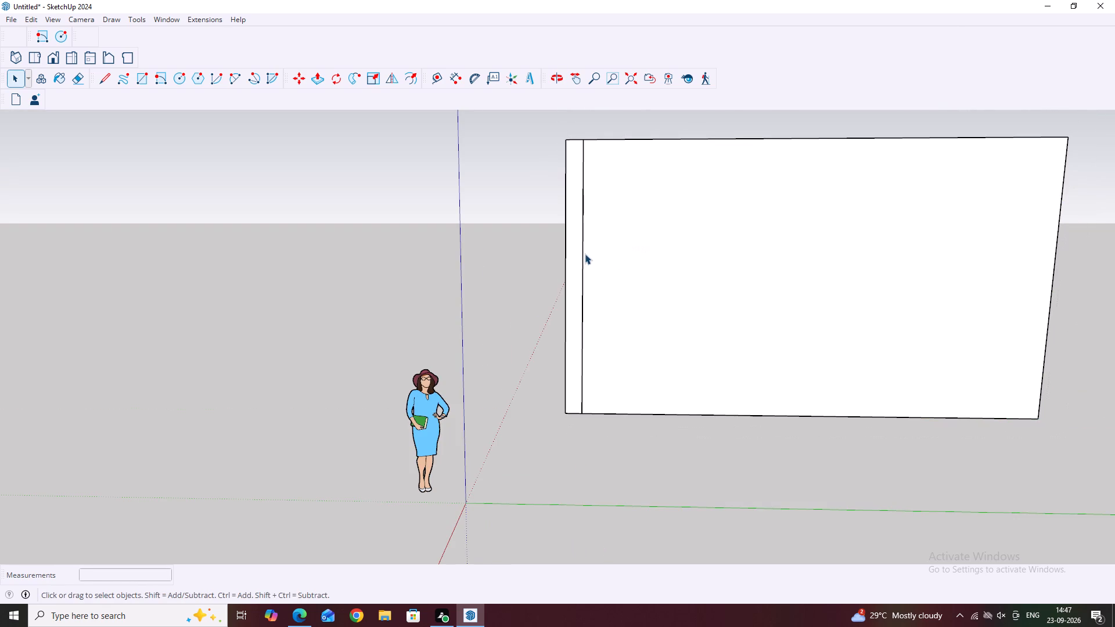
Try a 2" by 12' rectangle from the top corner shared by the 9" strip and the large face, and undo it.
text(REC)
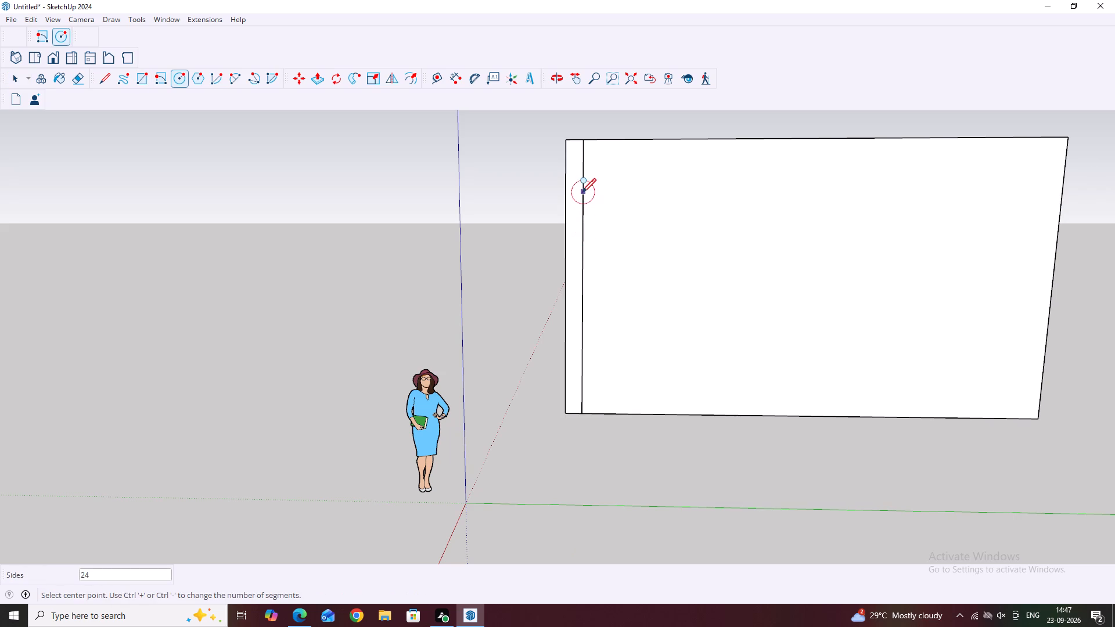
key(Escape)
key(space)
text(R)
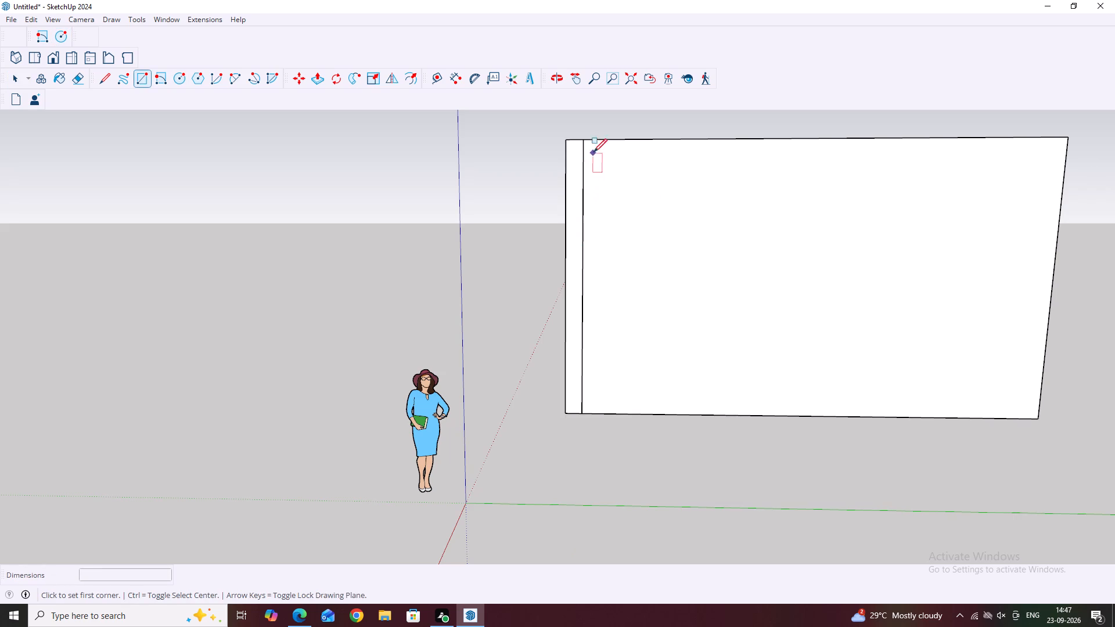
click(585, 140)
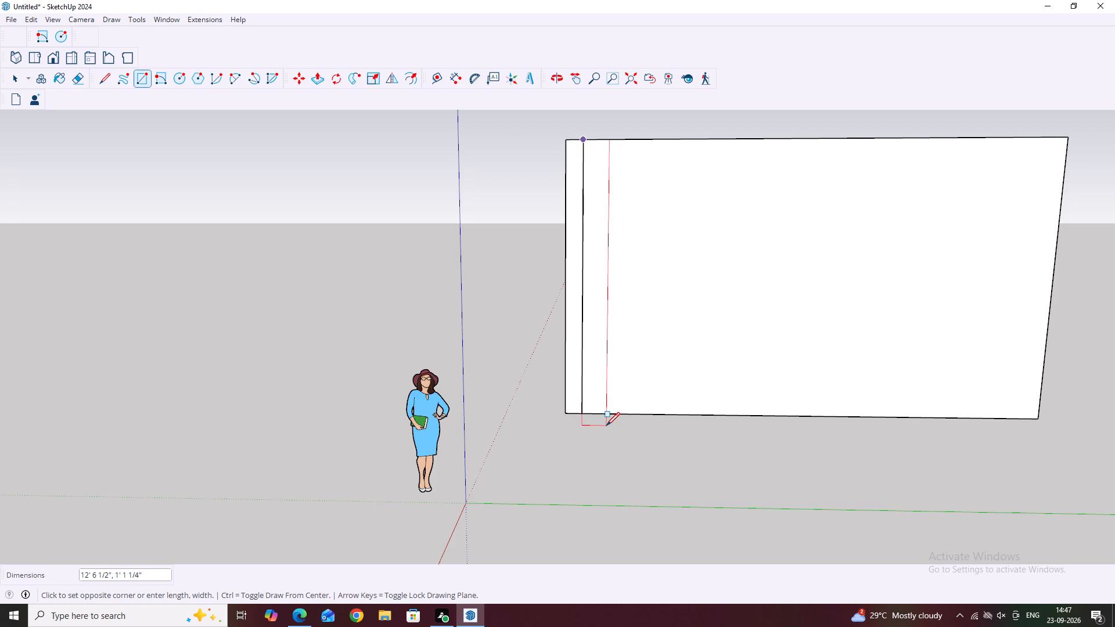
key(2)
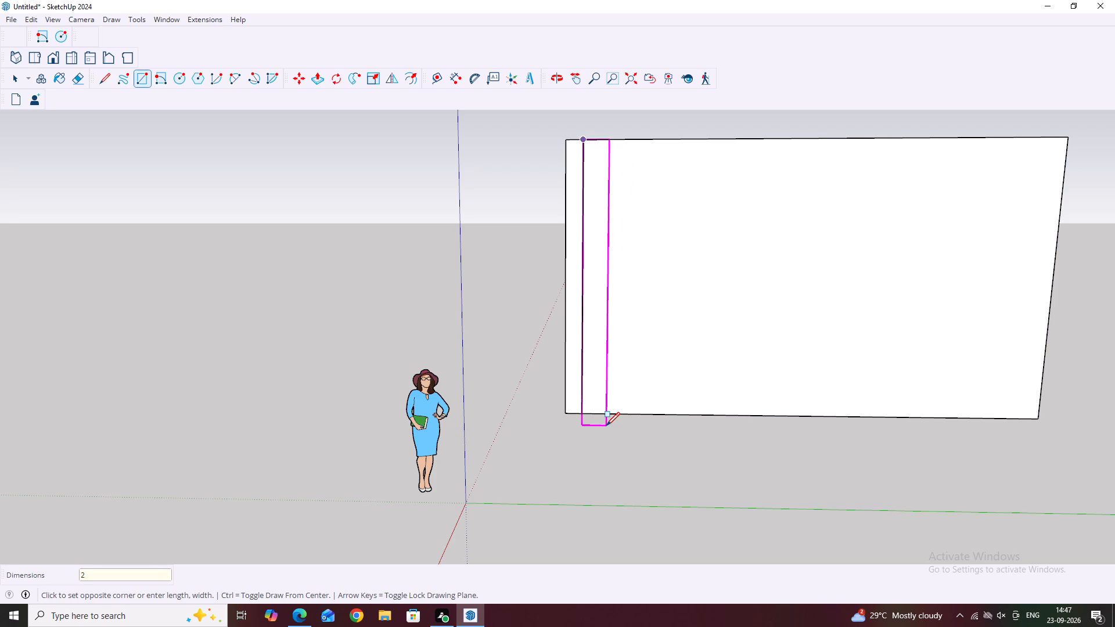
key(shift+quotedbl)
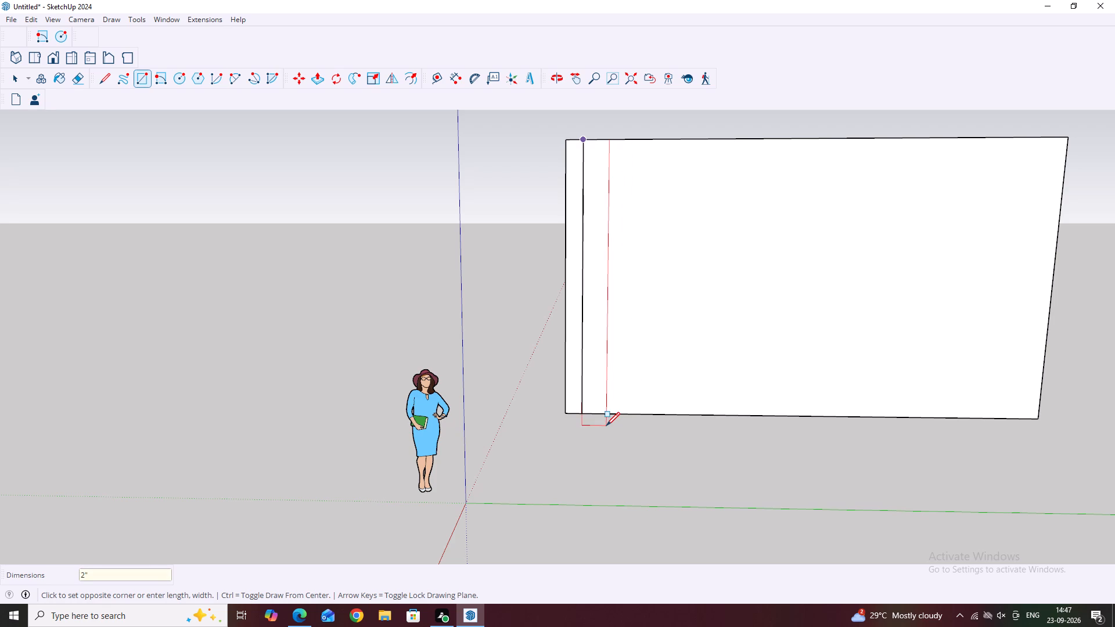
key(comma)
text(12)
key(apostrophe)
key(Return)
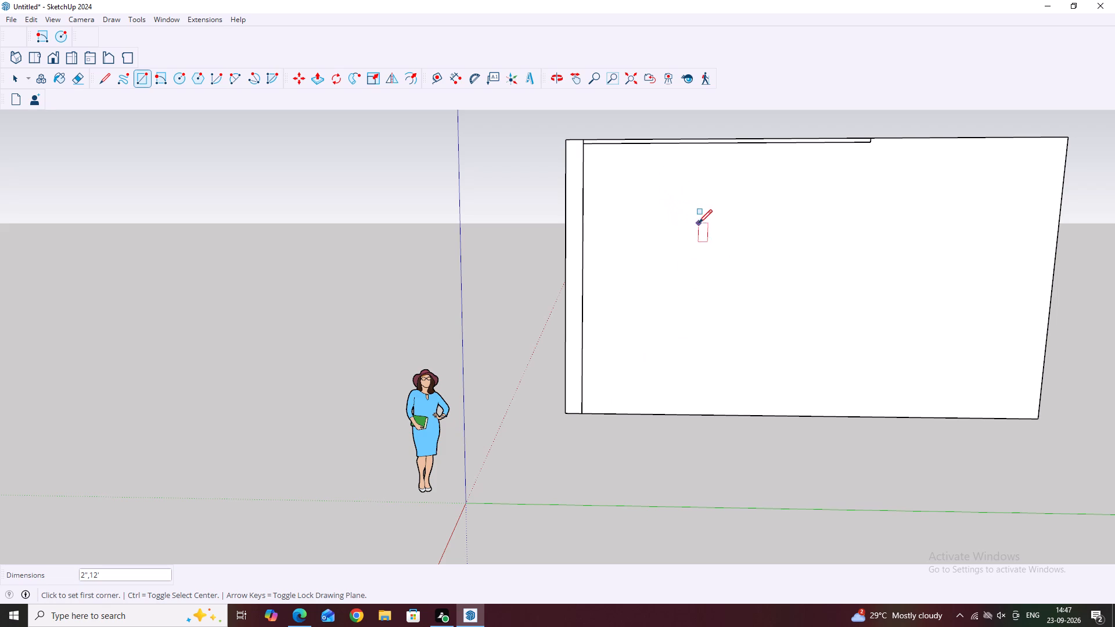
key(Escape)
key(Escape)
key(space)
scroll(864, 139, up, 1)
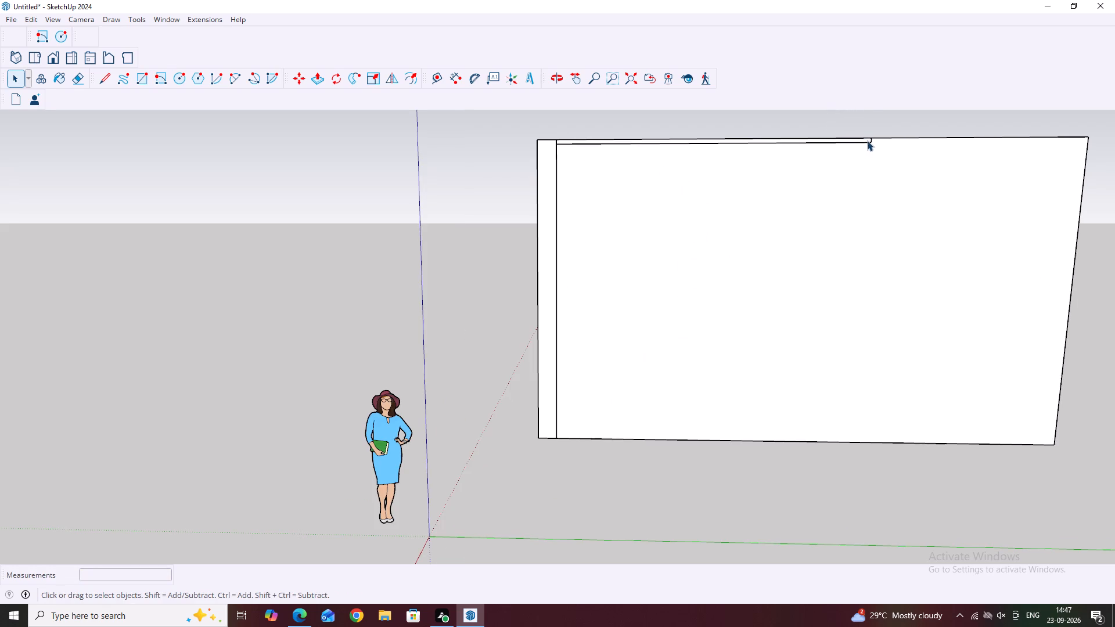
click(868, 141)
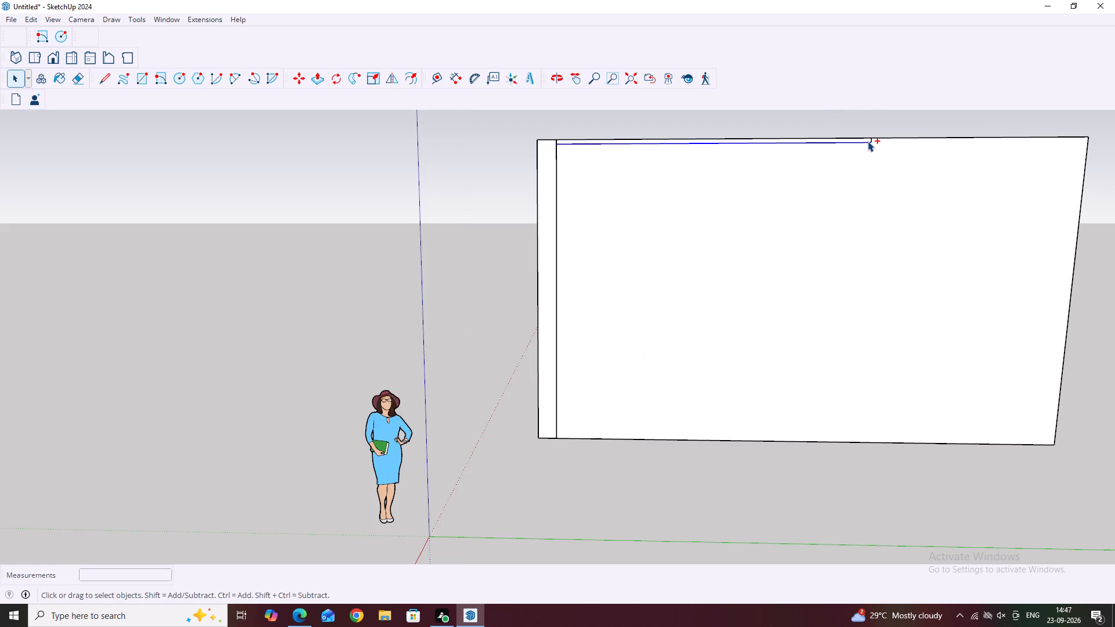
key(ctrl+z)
Draw a 2" line on the large face's top edge, along the green axis from the corner shared with the 9" strip.
scroll(566, 140, up, 2)
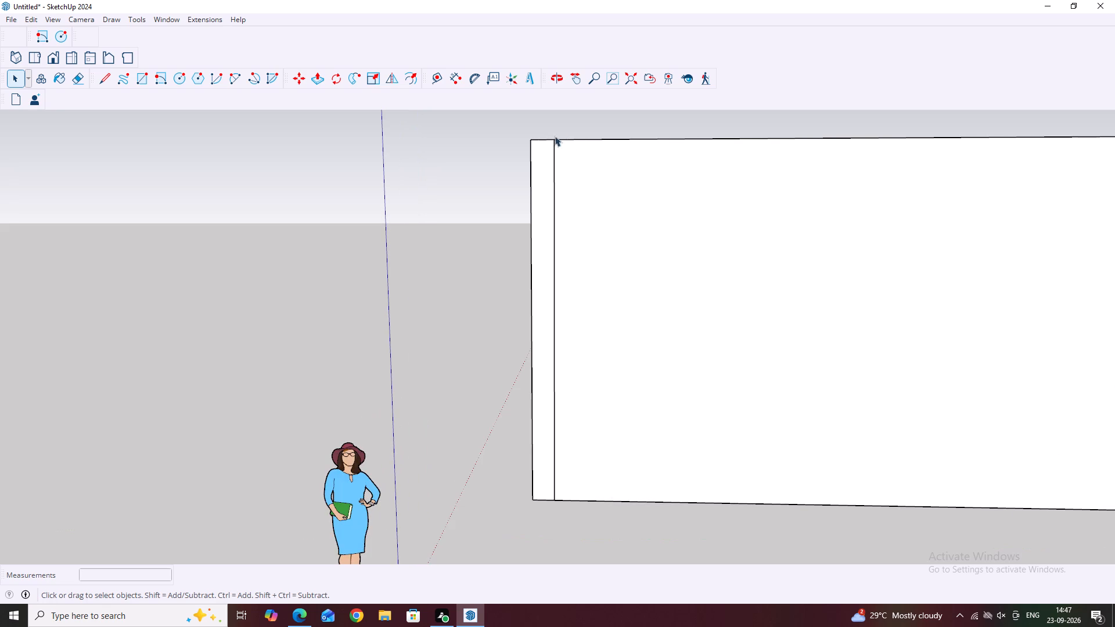
key(Escape)
drag(537, 130, 550, 134)
drag(538, 121, 675, 174)
text(L)
key(space)
key(l)
click(553, 138)
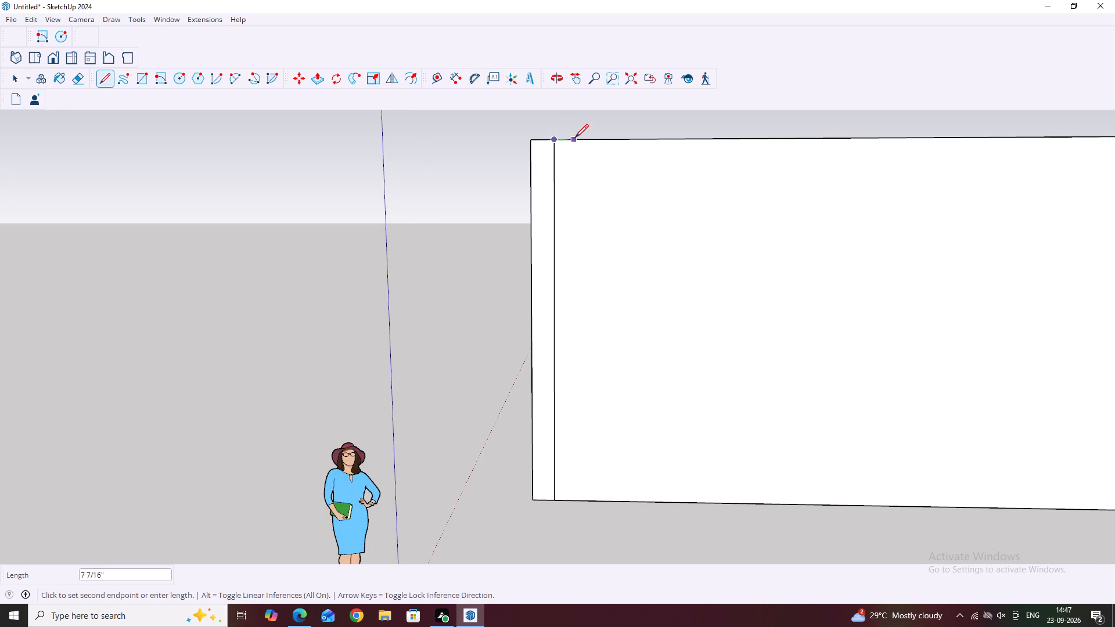
key(2)
key(shift+quotedbl)
key(Return)
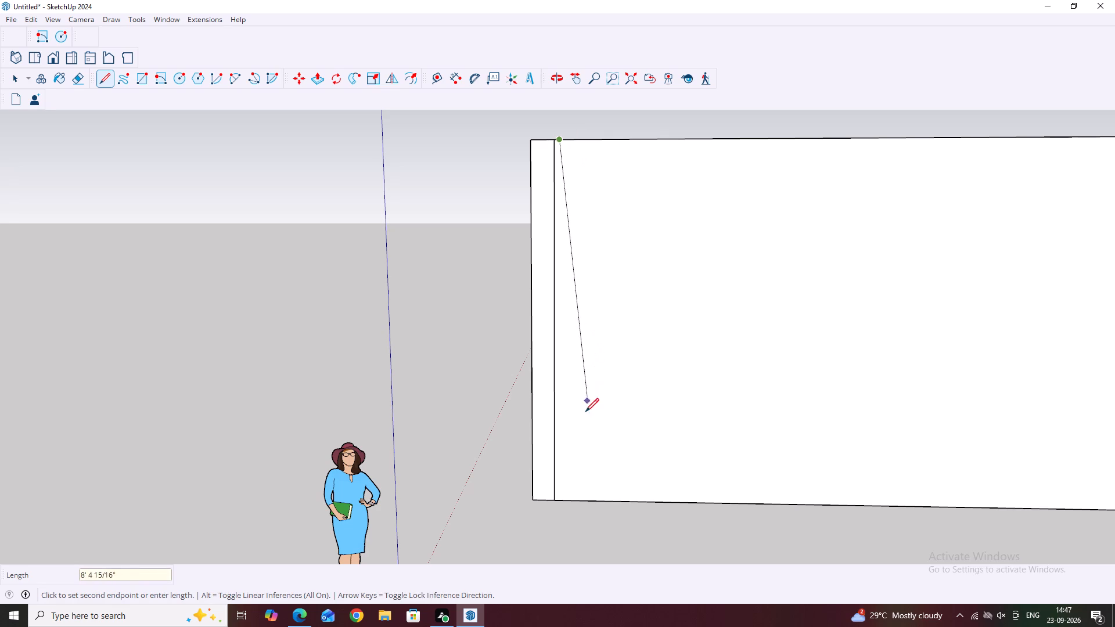
Continue the outline with a 12' vertical line down to the bottom edge and a 2" closing line back to the 9" strip.
scroll(560, 504, up, 5)
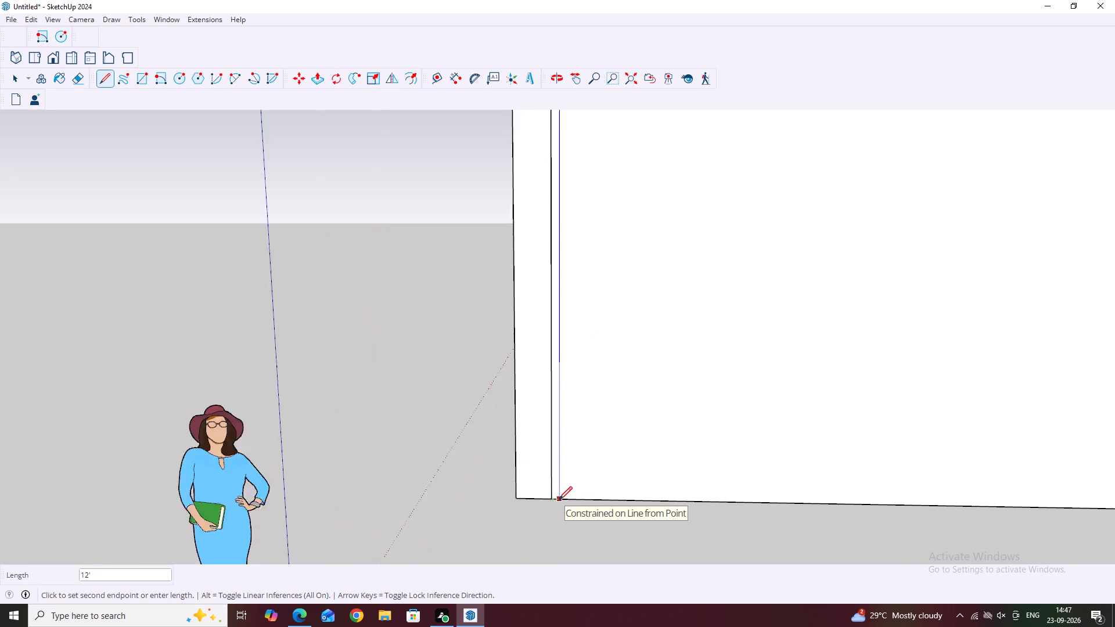
scroll(559, 500, up, 14)
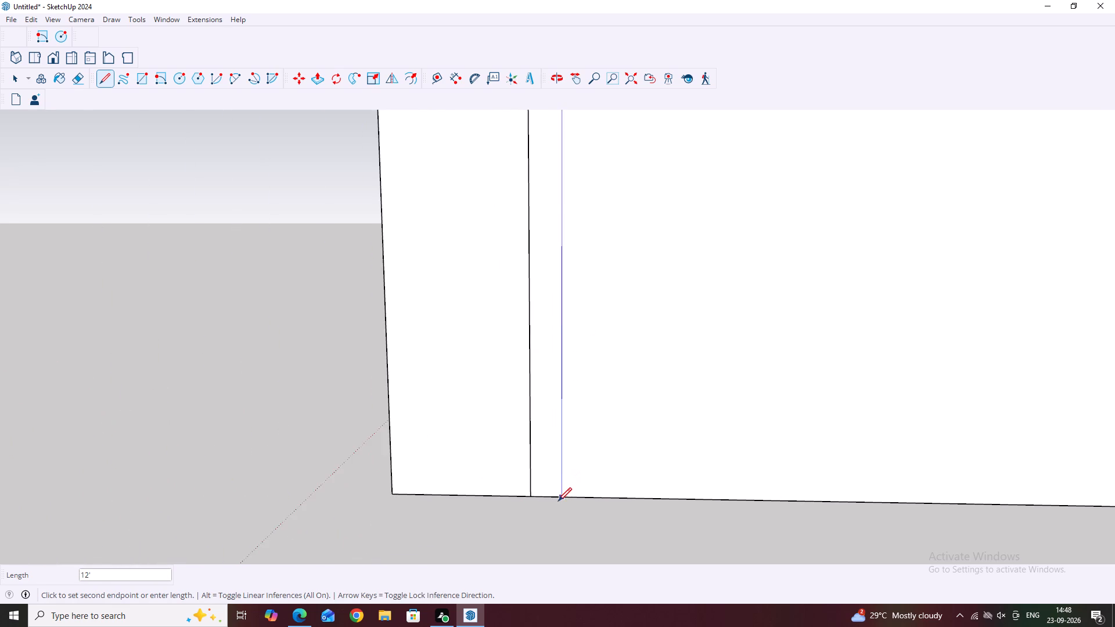
scroll(558, 501, up, 8)
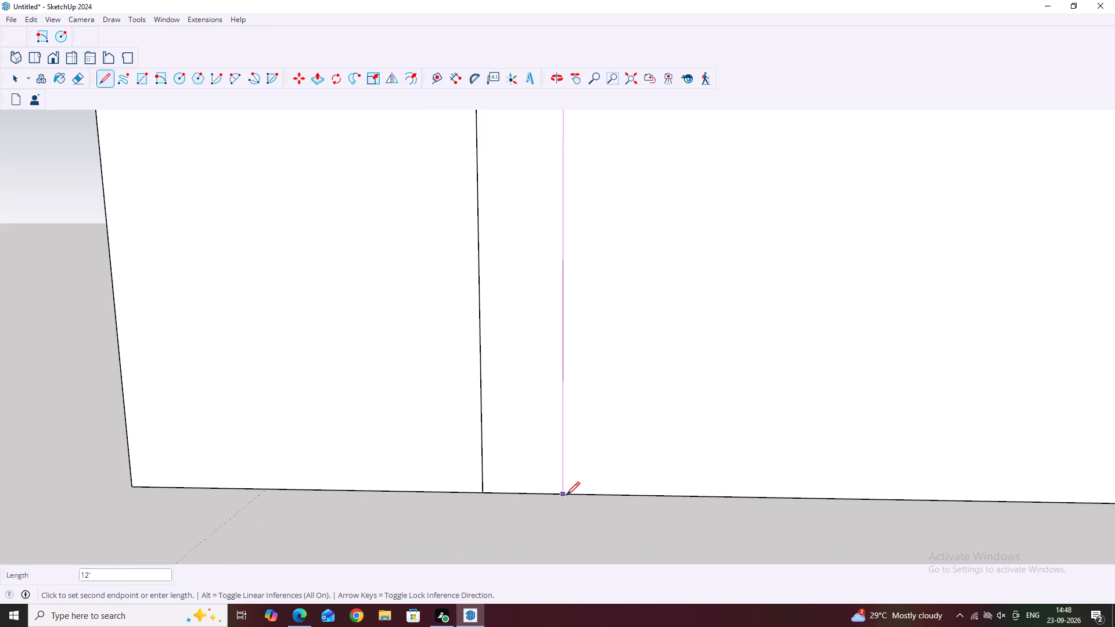
click(563, 495)
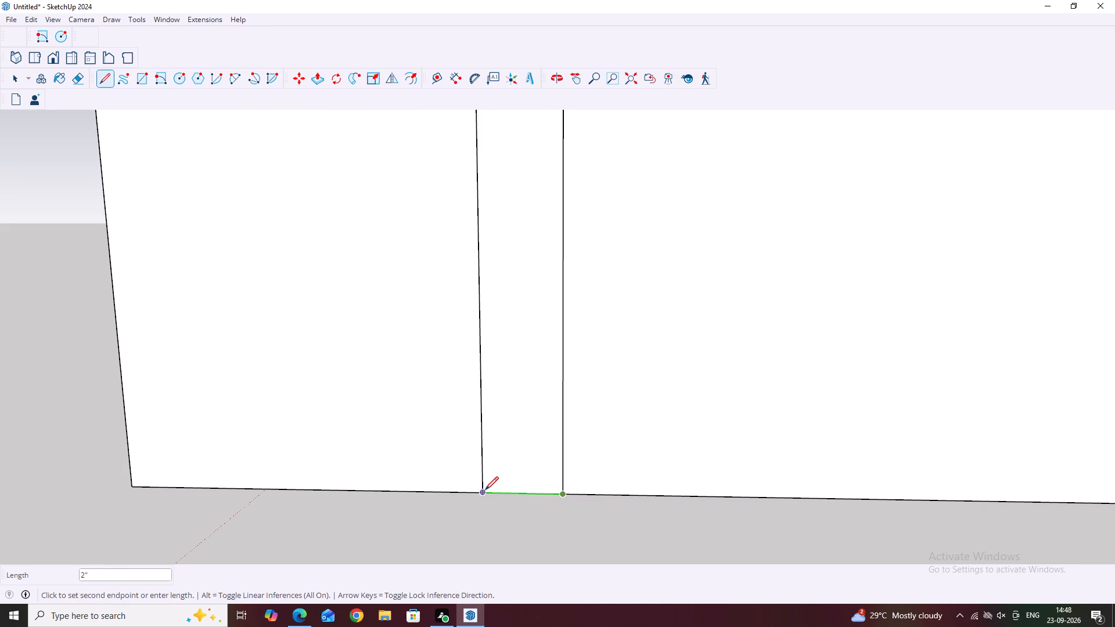
click(484, 491)
key(Escape)
scroll(520, 460, down, 6)
key(Escape)
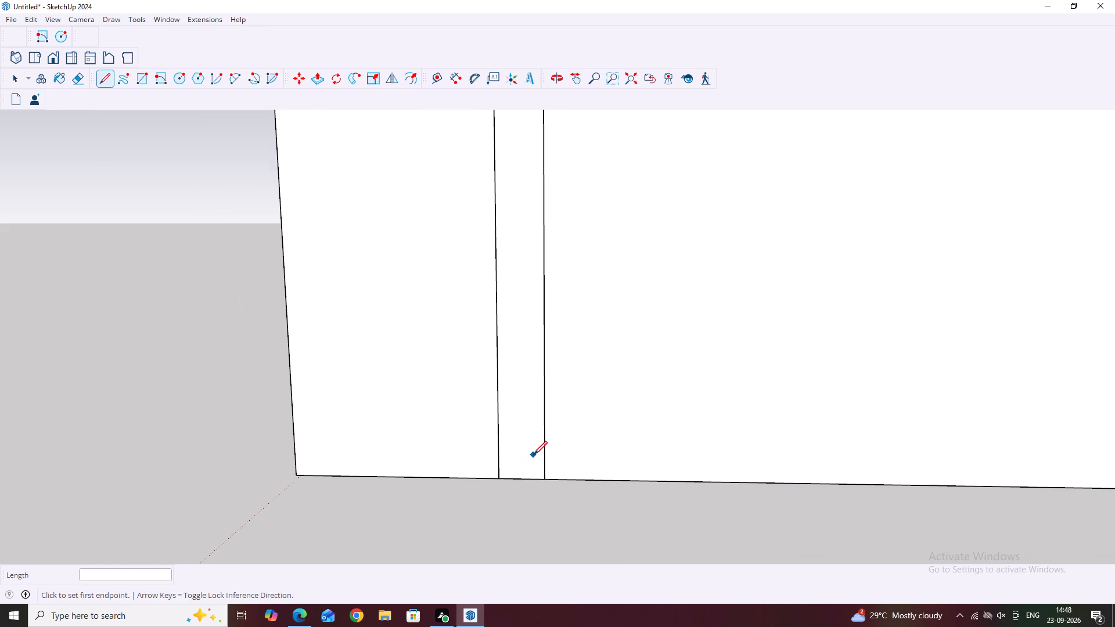
key(space)
Select the 2" by 12' strip beside the 9" strip with its edges and make it a component with the default settings.
scroll(526, 450, down, 2)
click(525, 449)
scroll(525, 449, down, 9)
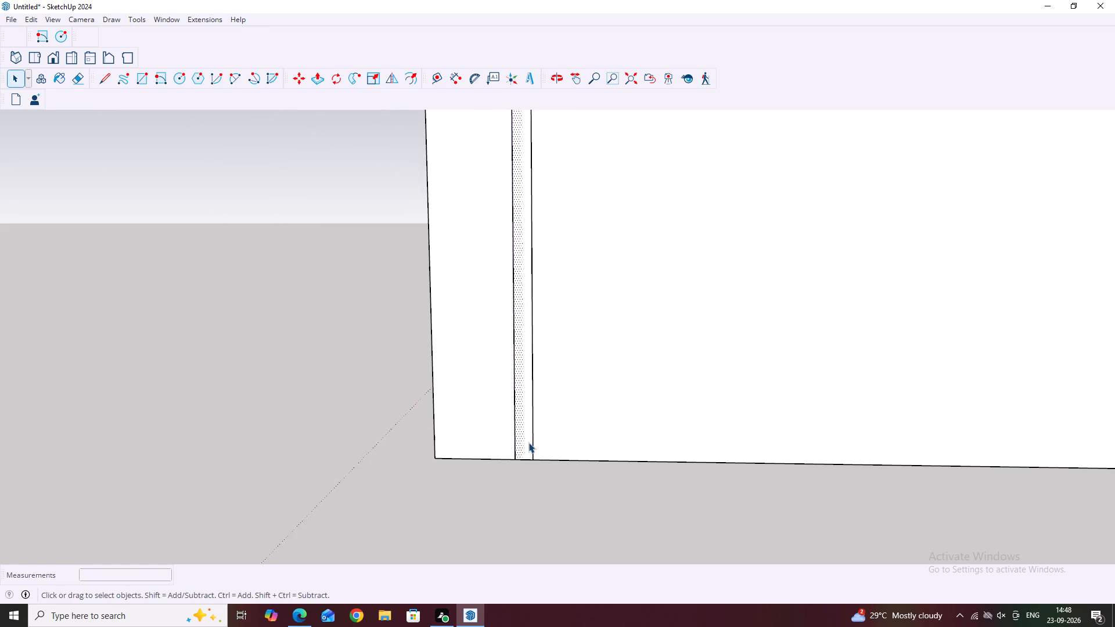
middle_drag(528, 437, 537, 448)
scroll(530, 433, down, 13)
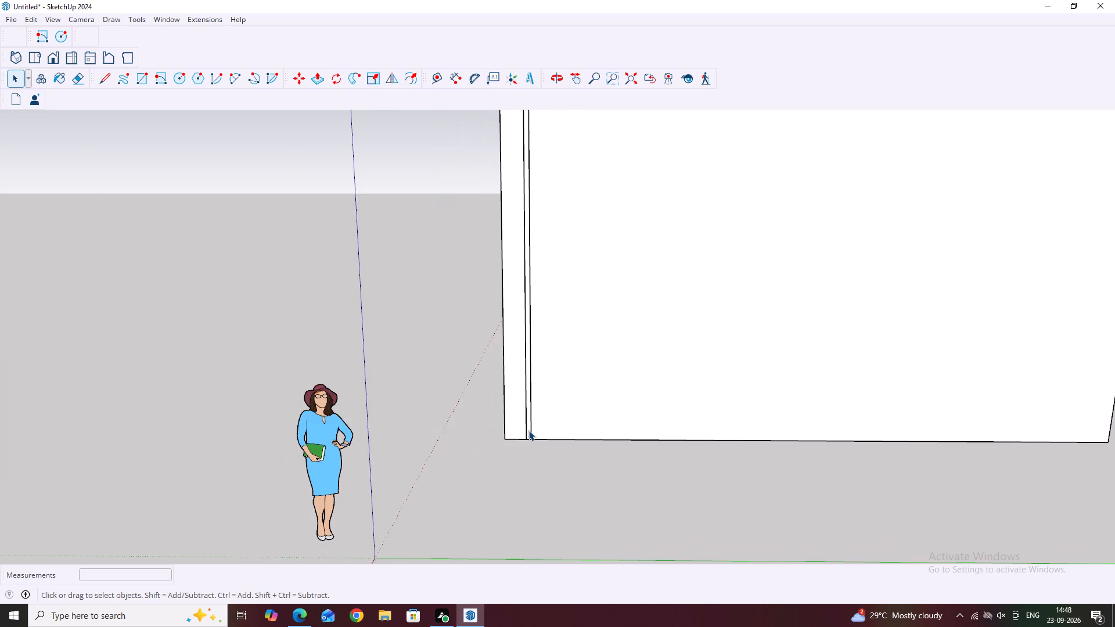
double_click(528, 429)
scroll(528, 429, down, 1)
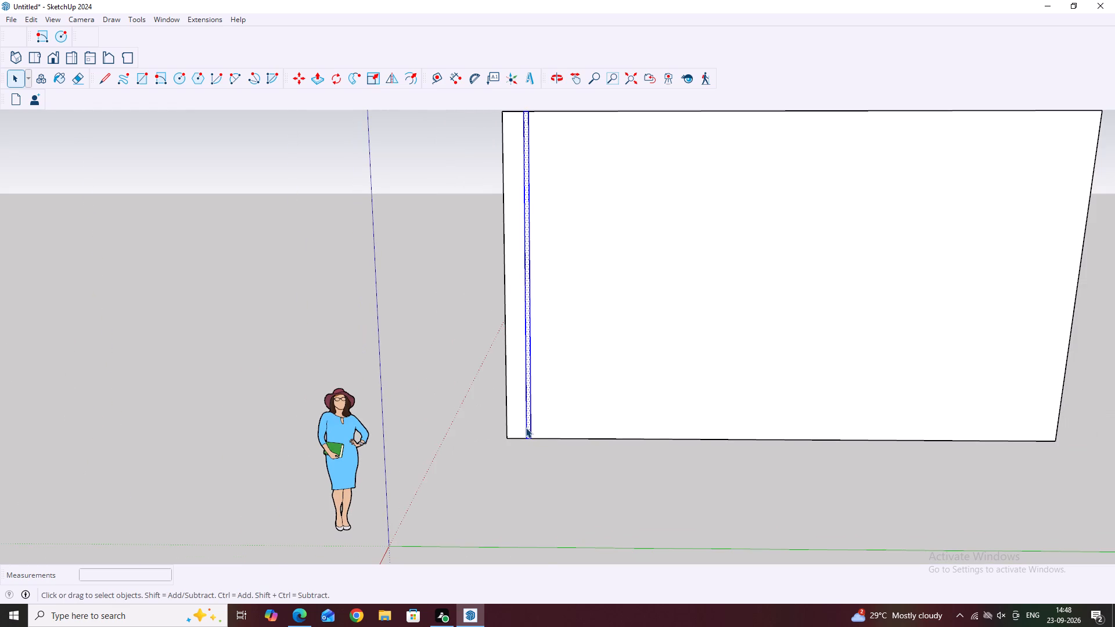
right_click(527, 427)
click(582, 525)
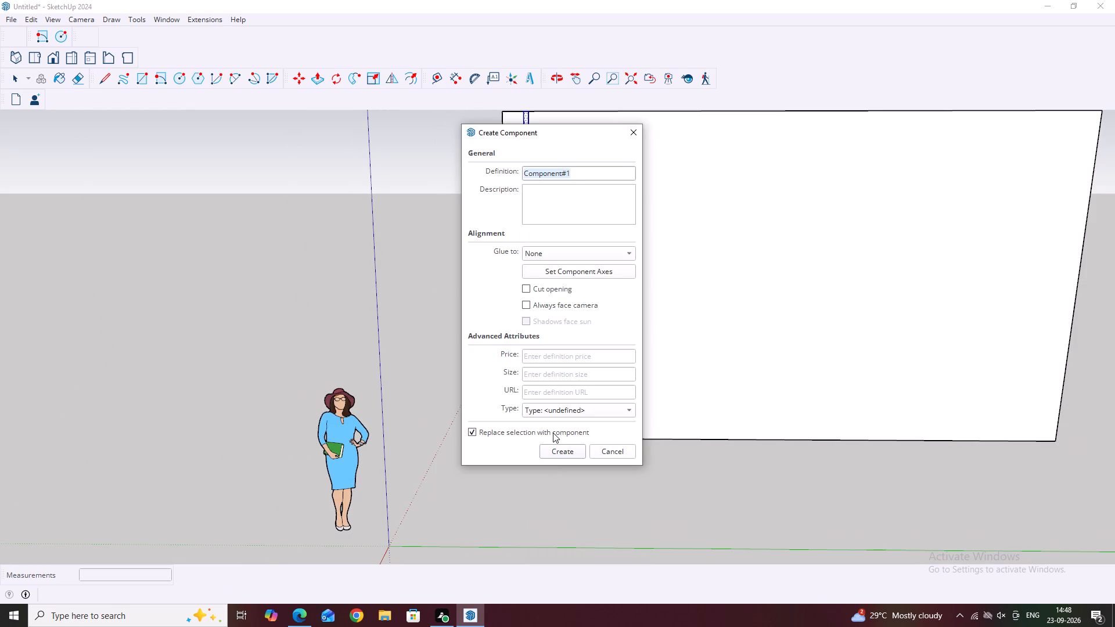
click(573, 449)
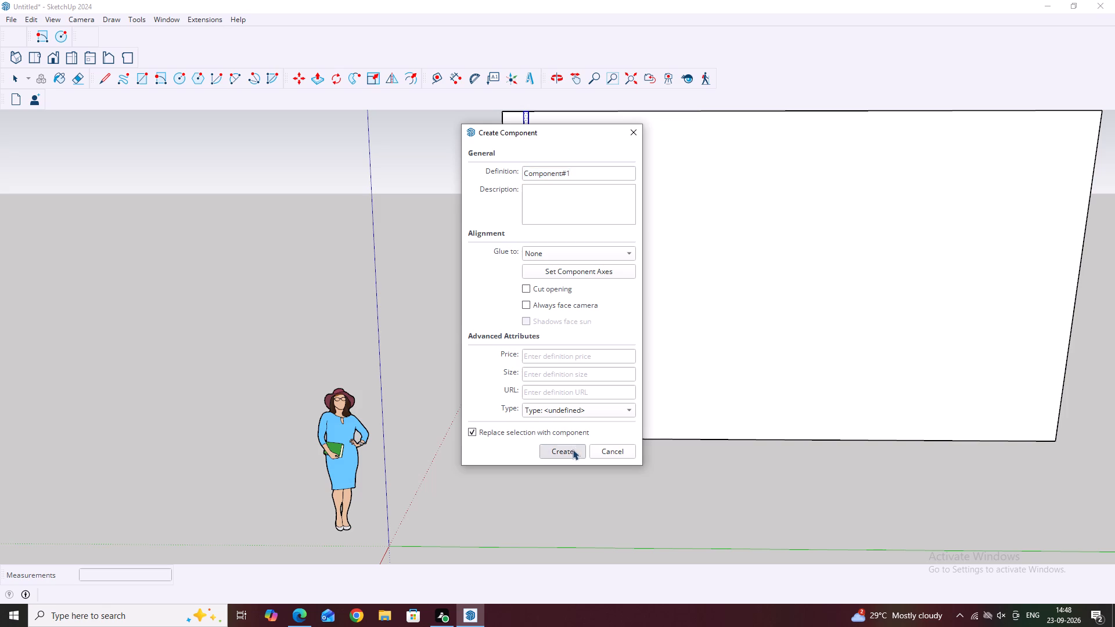
click(527, 391)
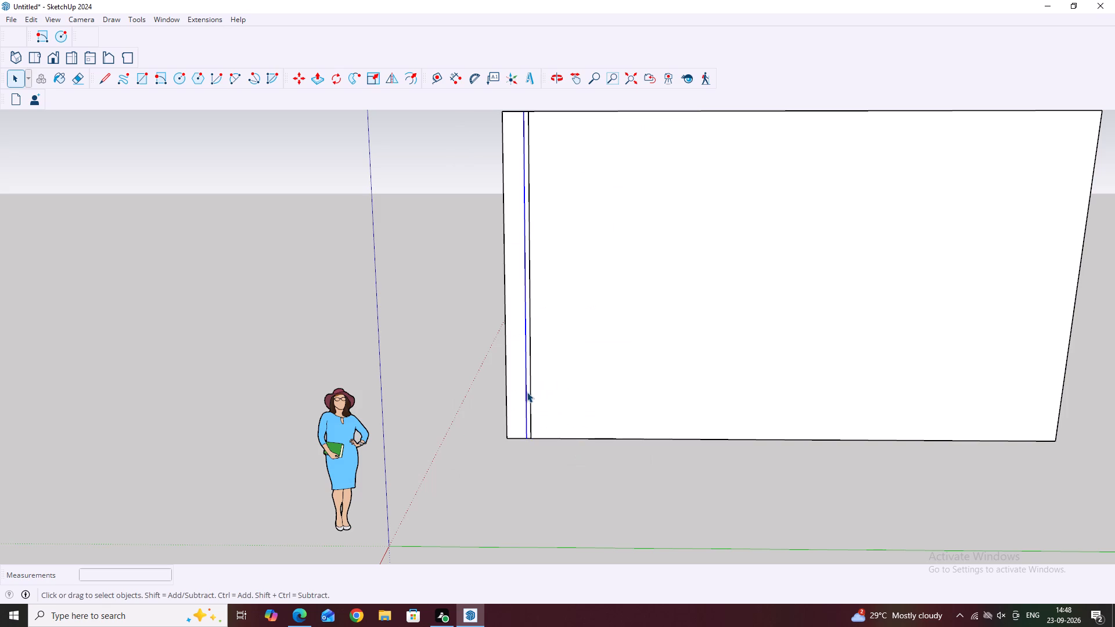
click(477, 431)
Open the 2" strip component for editing and extrude its face 0.5" outward with Push/Pull.
scroll(534, 431, up, 2)
click(528, 428)
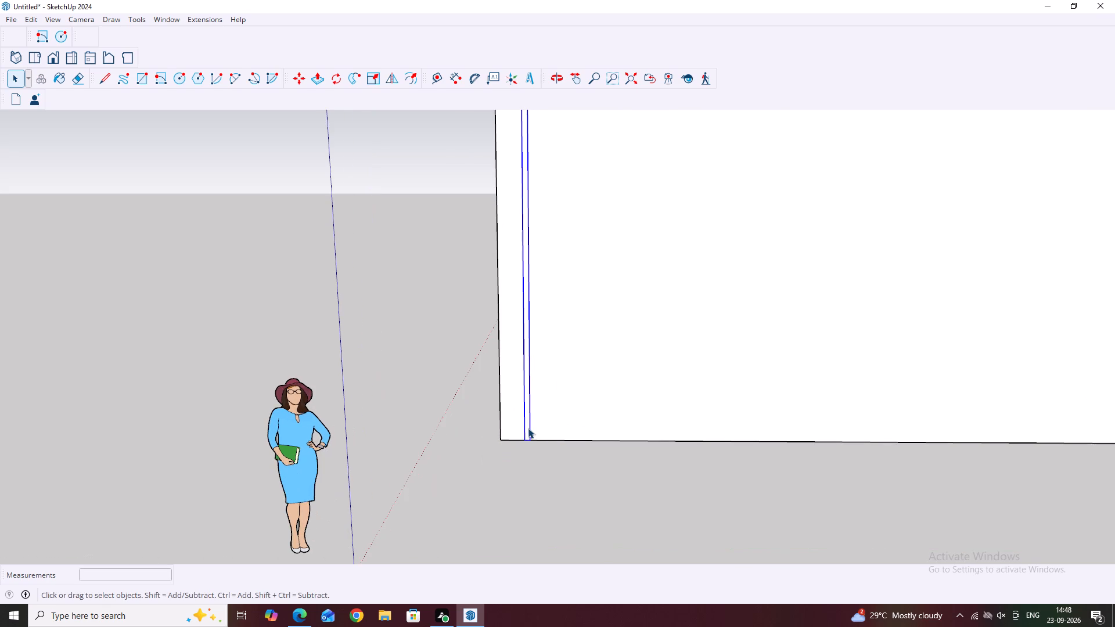
scroll(511, 448, down, 4)
middle_drag(472, 439, 524, 426)
scroll(527, 411, up, 3)
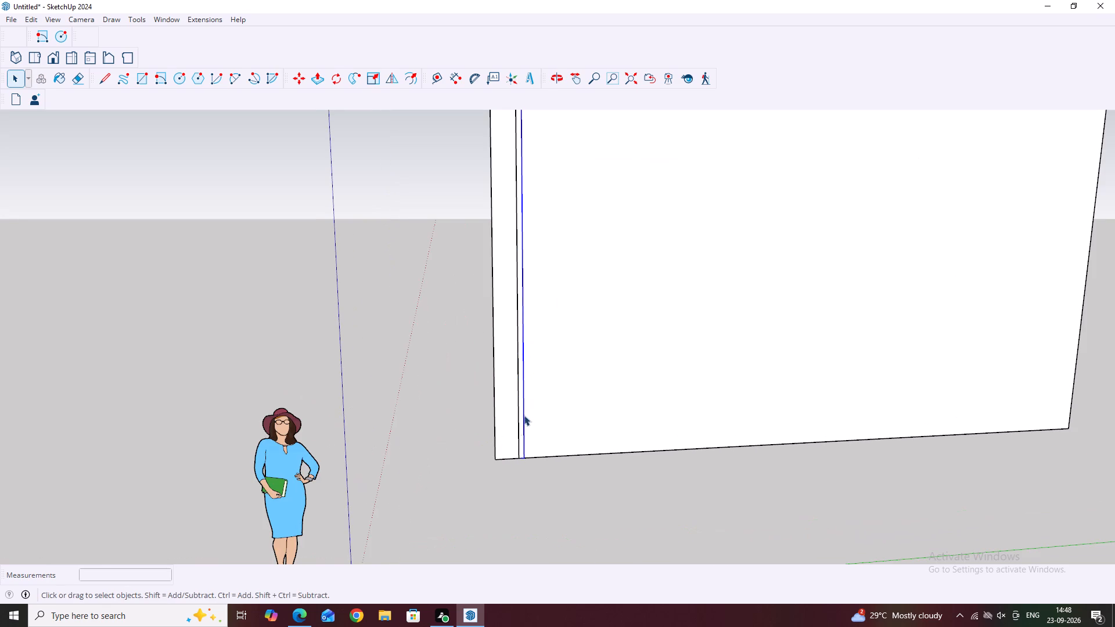
double_click(521, 432)
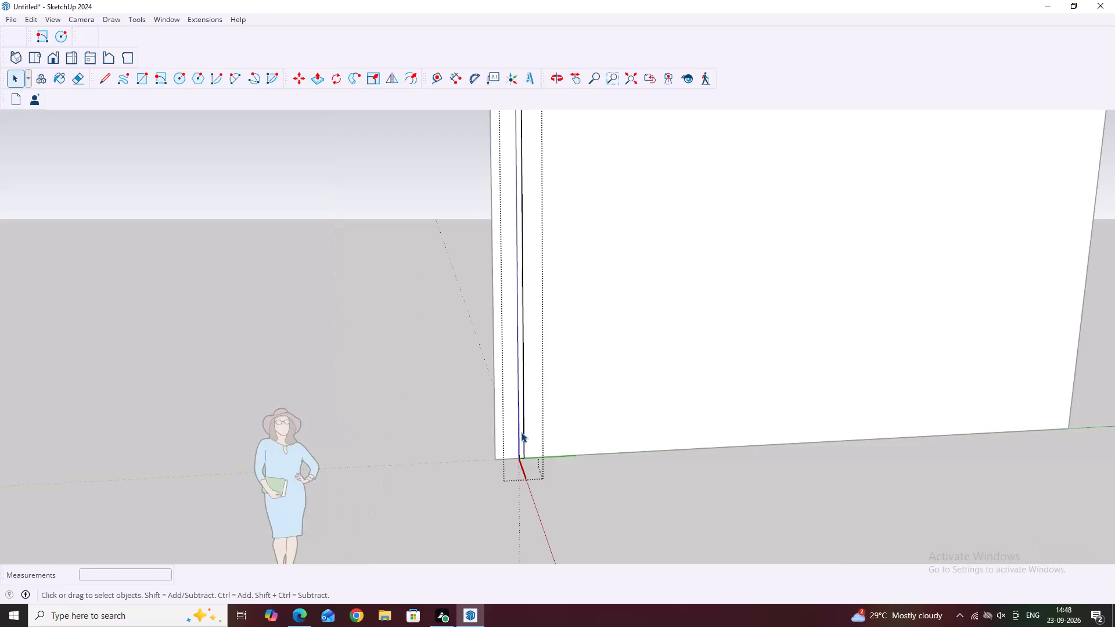
key(p)
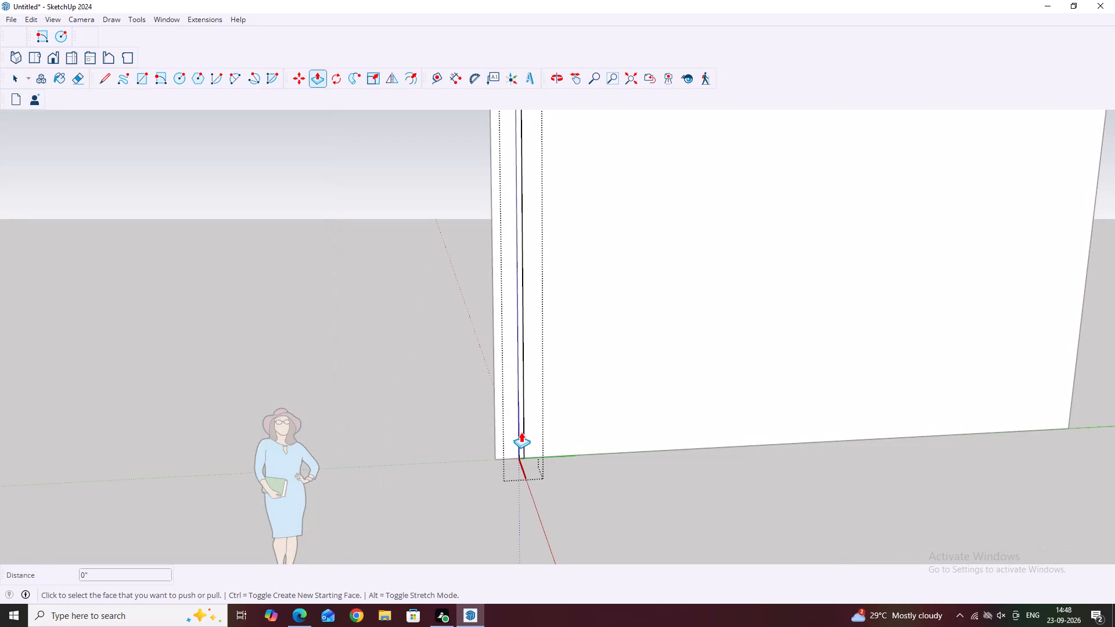
scroll(521, 432, up, 5)
click(521, 431)
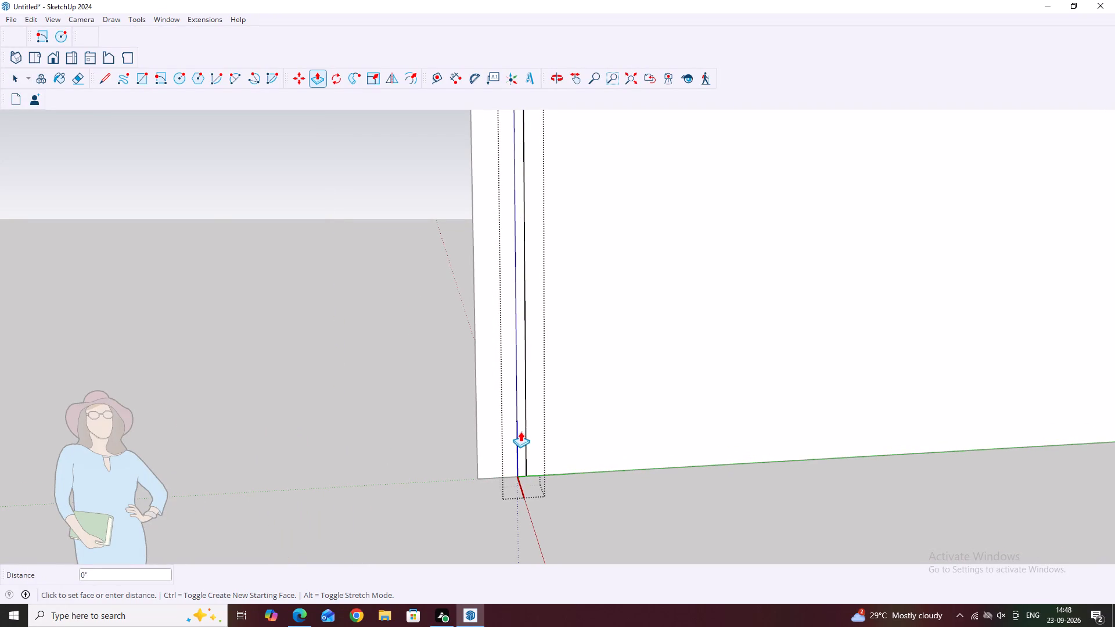
key(1)
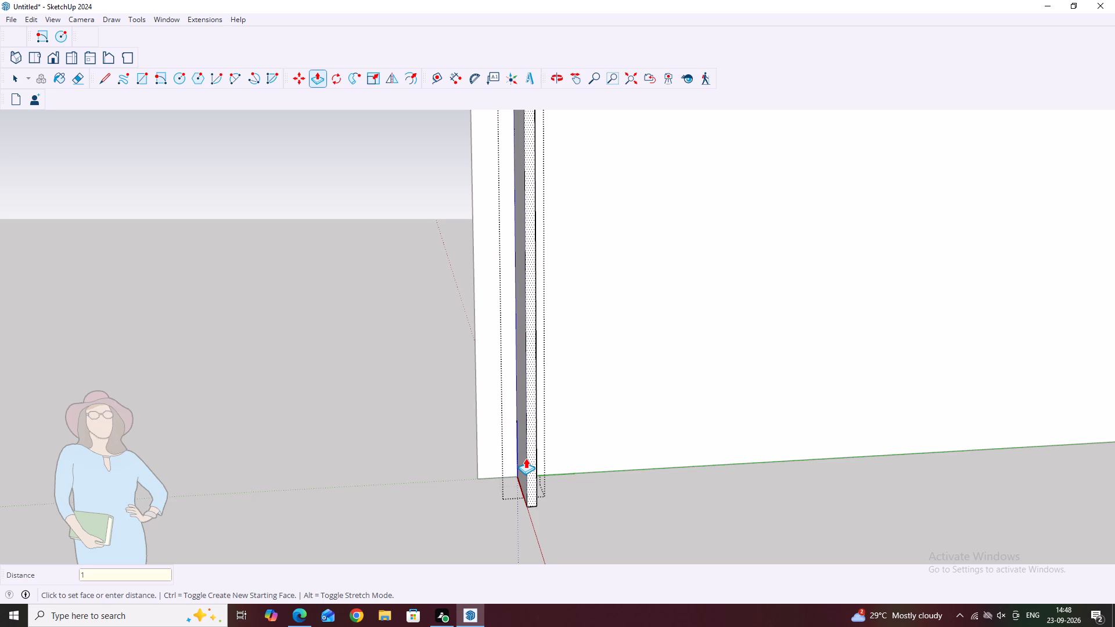
key(BackSpace)
text(0.5)
key(shift+quotedbl)
key(Return)
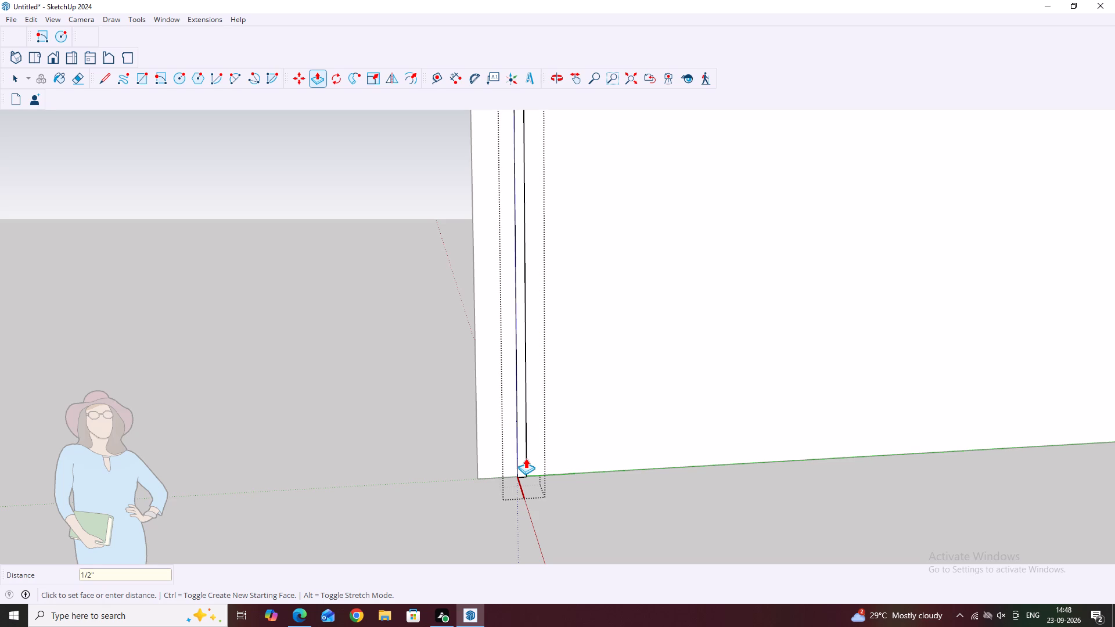
scroll(514, 467, up, 1)
middle_drag(514, 477, 713, 433)
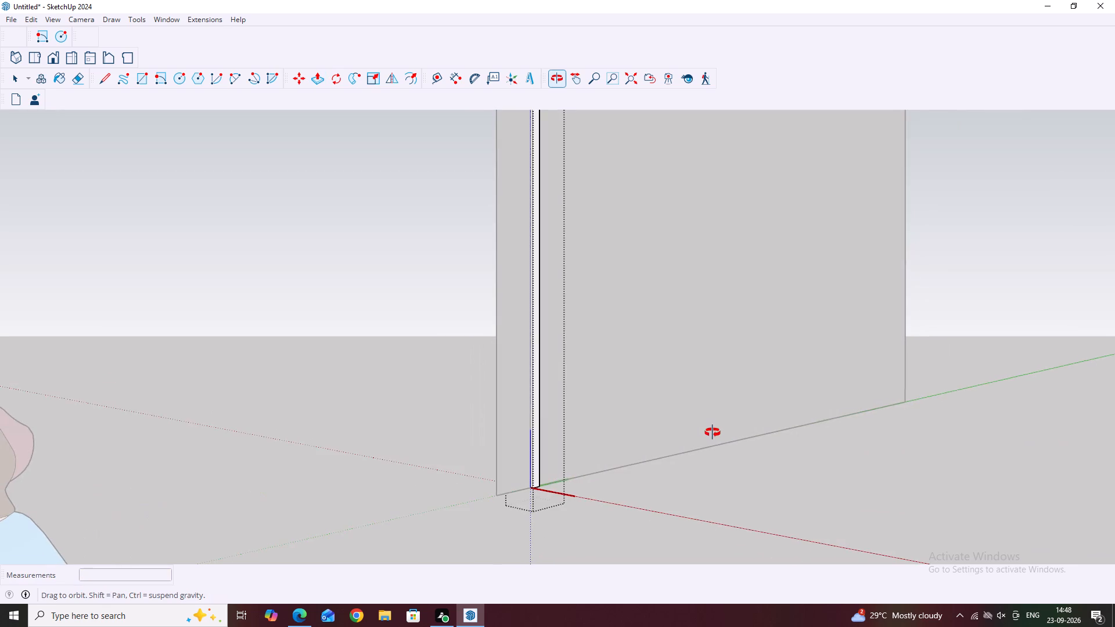
middle_drag(713, 433, 612, 408)
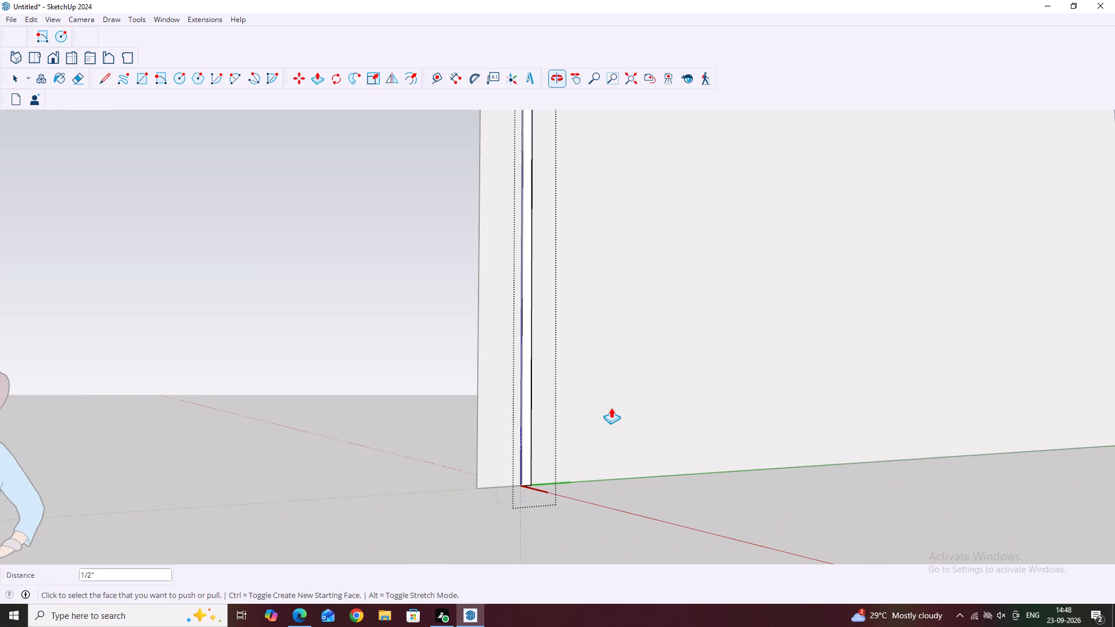
key(Escape)
key(space)
Examine the extruded 2" strip and its bottom end from several angles.
scroll(605, 412, down, 3)
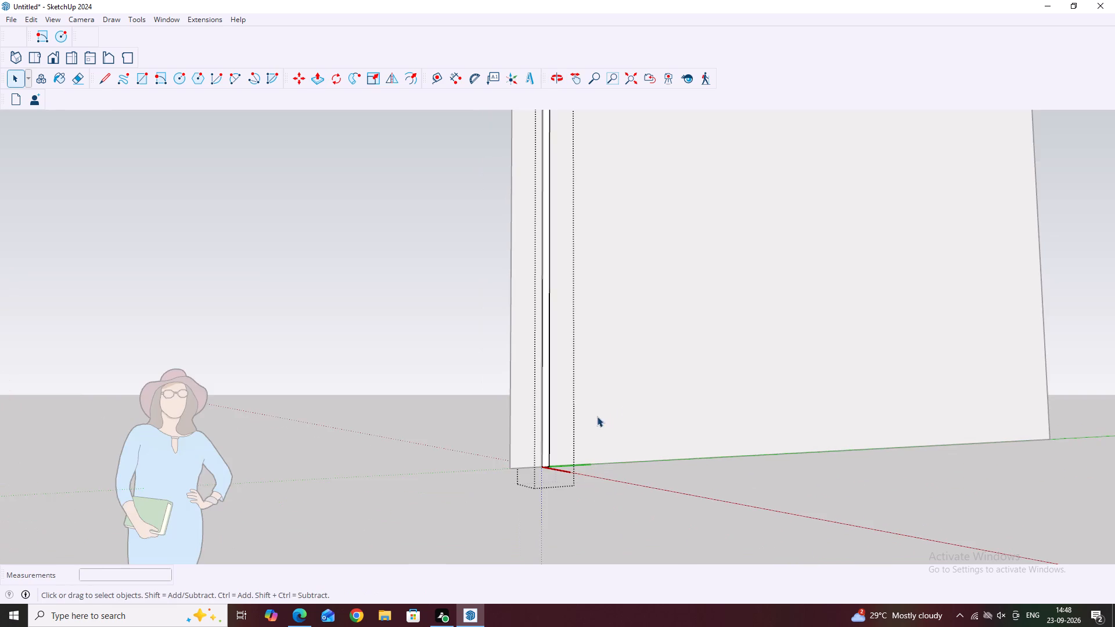
middle_drag(618, 409, 573, 415)
middle_drag(576, 417, 505, 421)
scroll(538, 477, up, 3)
middle_drag(593, 459, 556, 442)
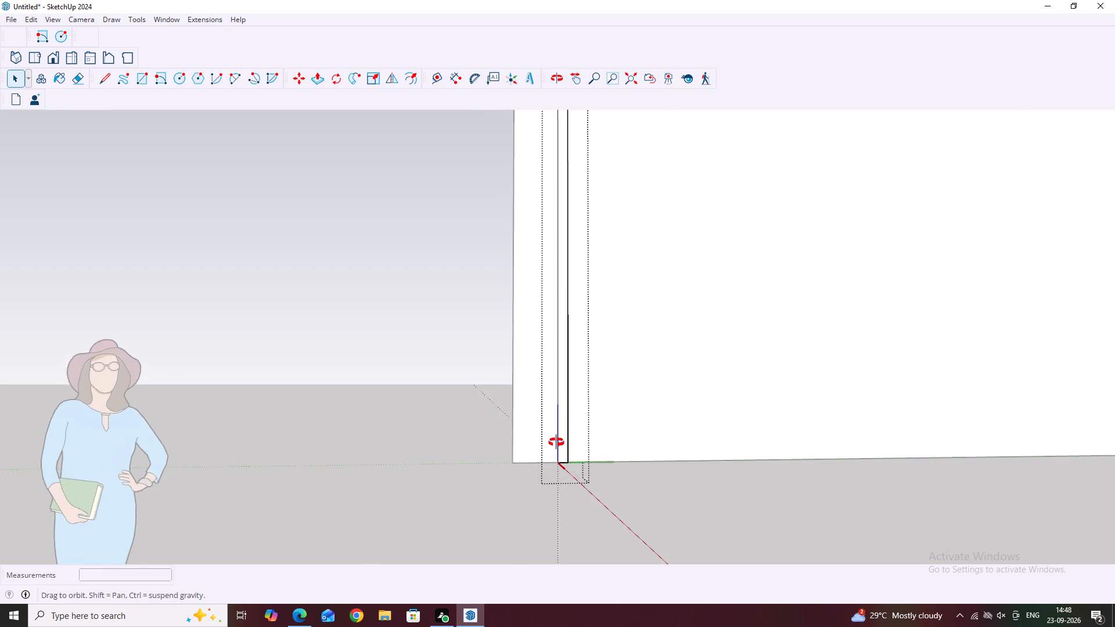
middle_drag(556, 442, 552, 441)
scroll(558, 458, up, 5)
middle_drag(569, 462, 541, 441)
middle_drag(569, 472, 544, 458)
middle_drag(547, 467, 551, 471)
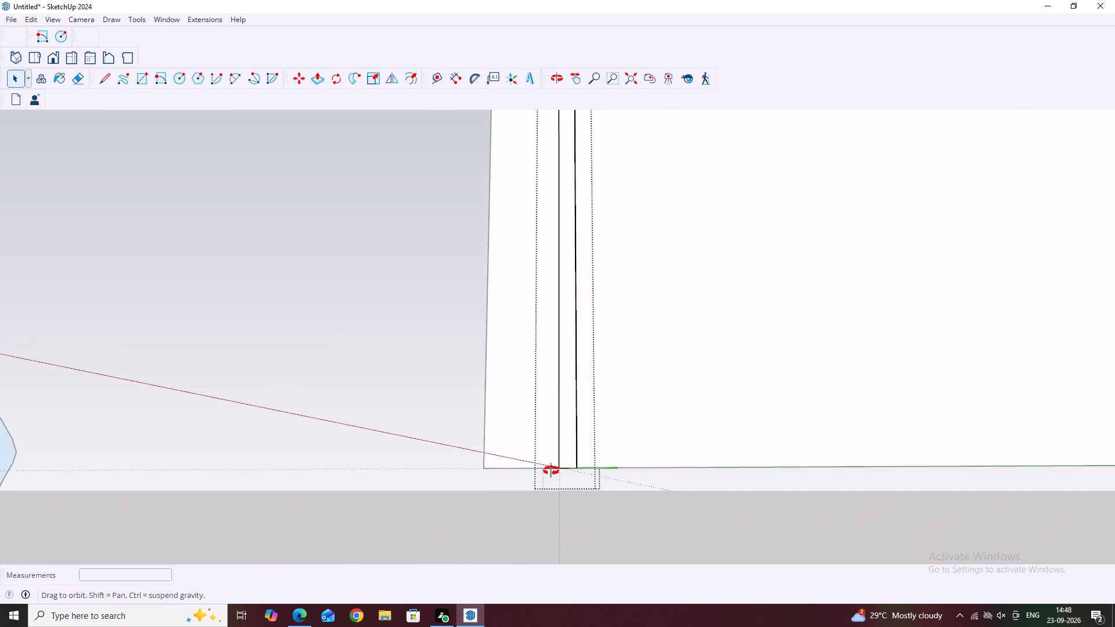
middle_drag(551, 471, 590, 518)
middle_drag(564, 478, 566, 486)
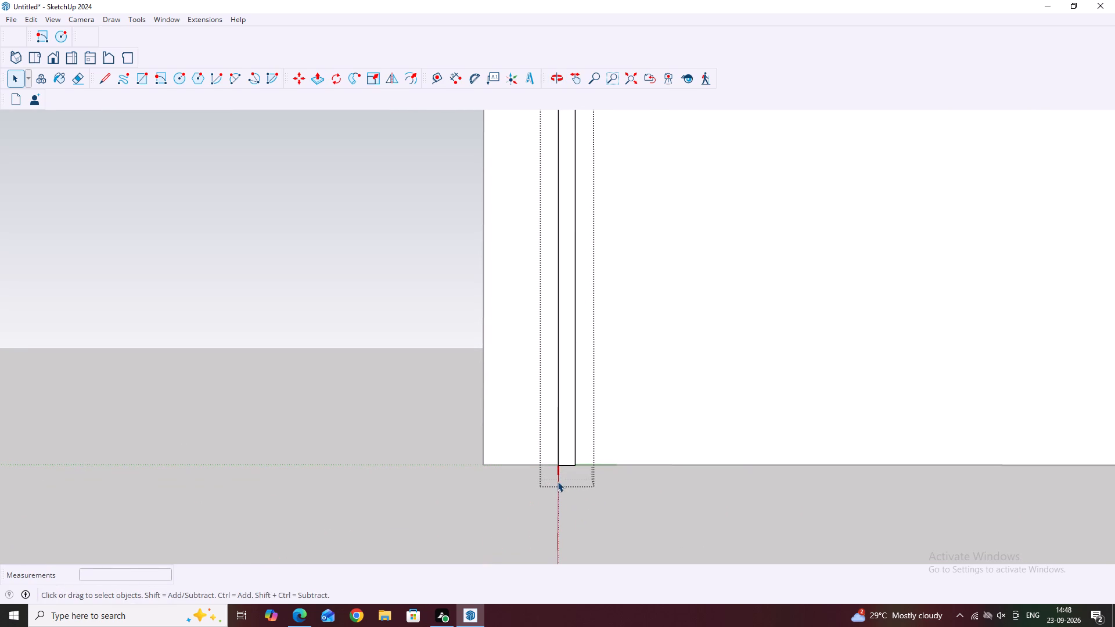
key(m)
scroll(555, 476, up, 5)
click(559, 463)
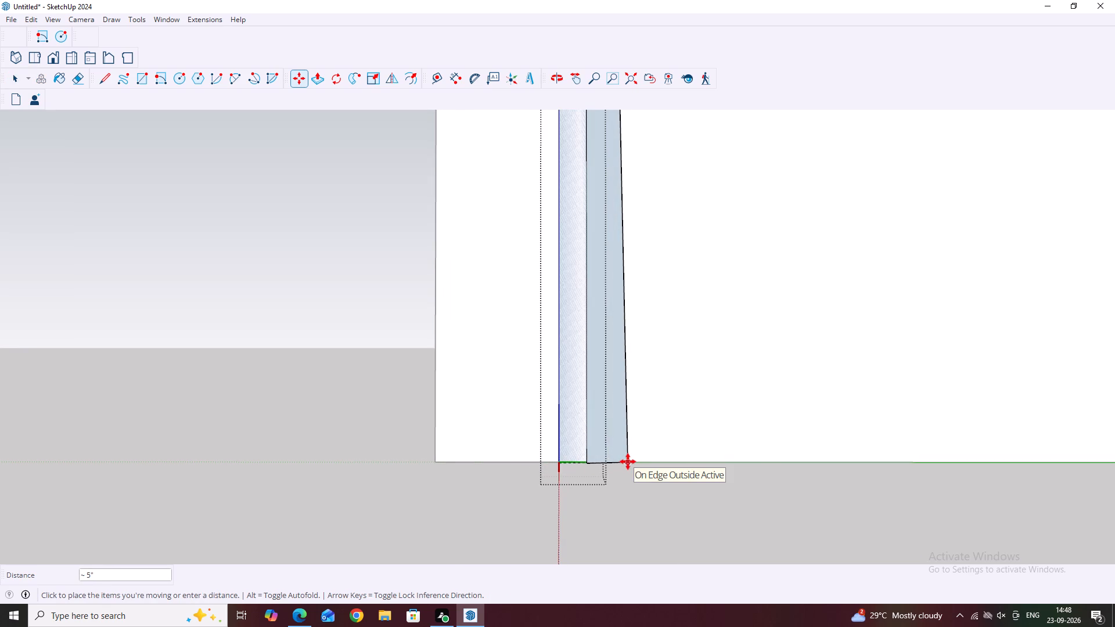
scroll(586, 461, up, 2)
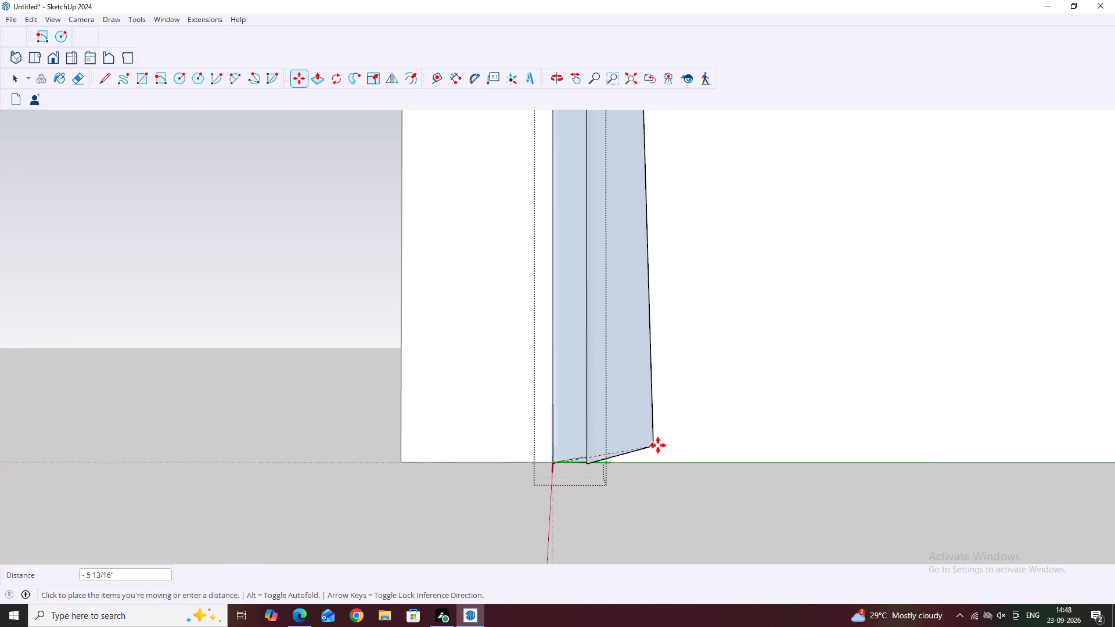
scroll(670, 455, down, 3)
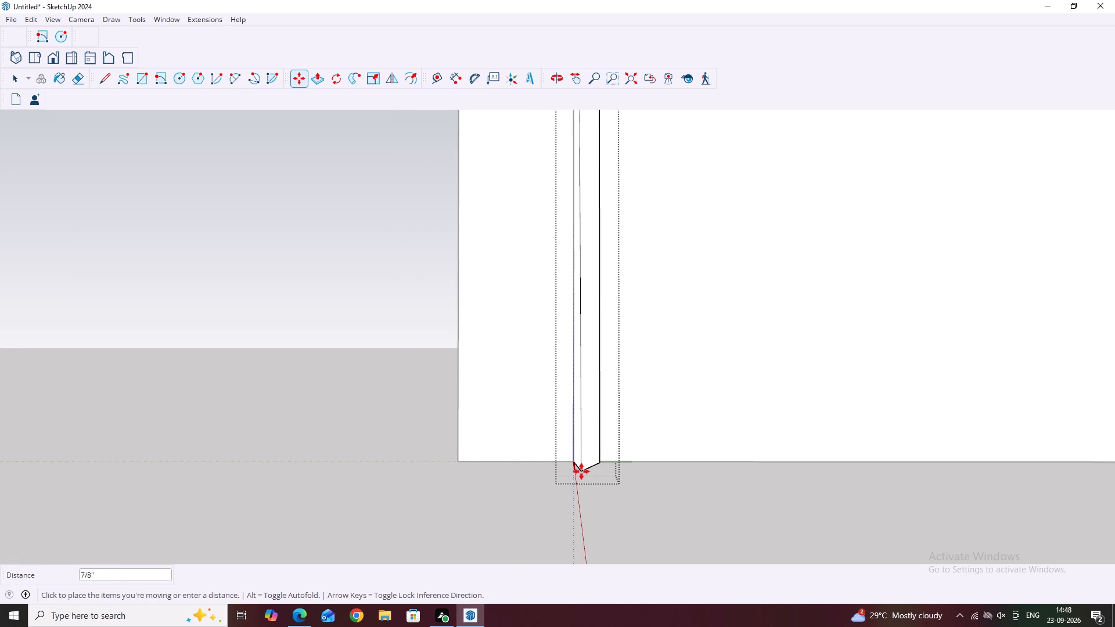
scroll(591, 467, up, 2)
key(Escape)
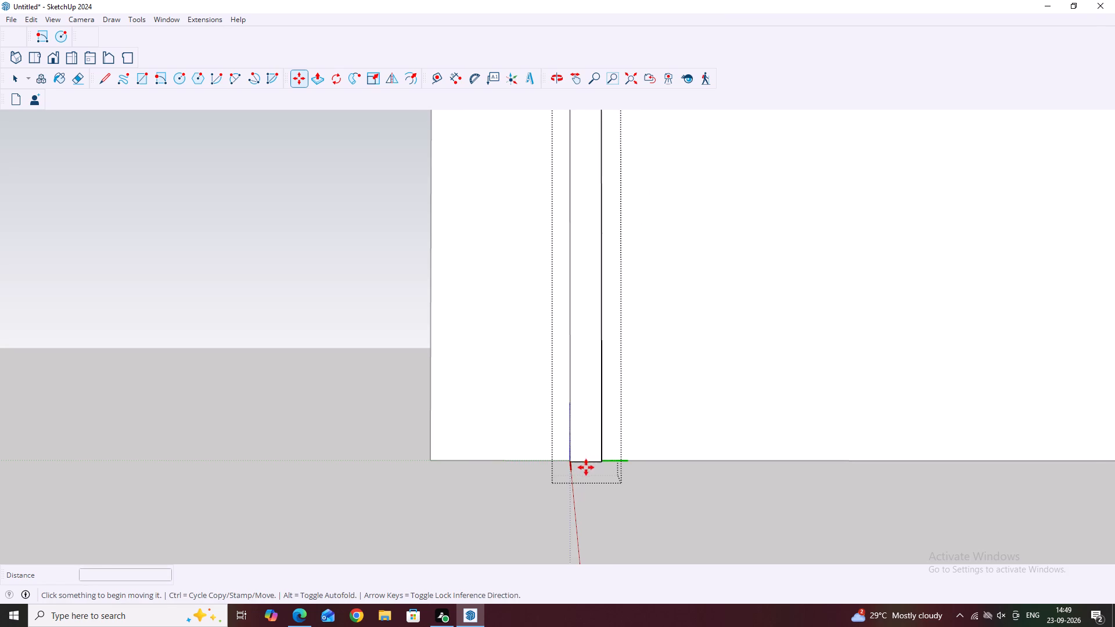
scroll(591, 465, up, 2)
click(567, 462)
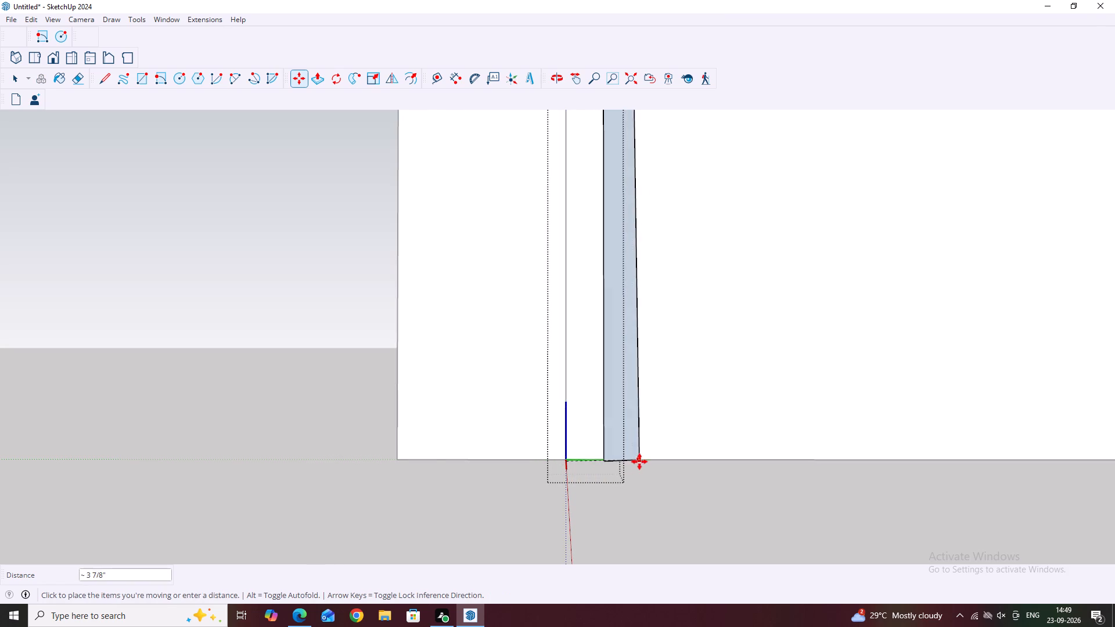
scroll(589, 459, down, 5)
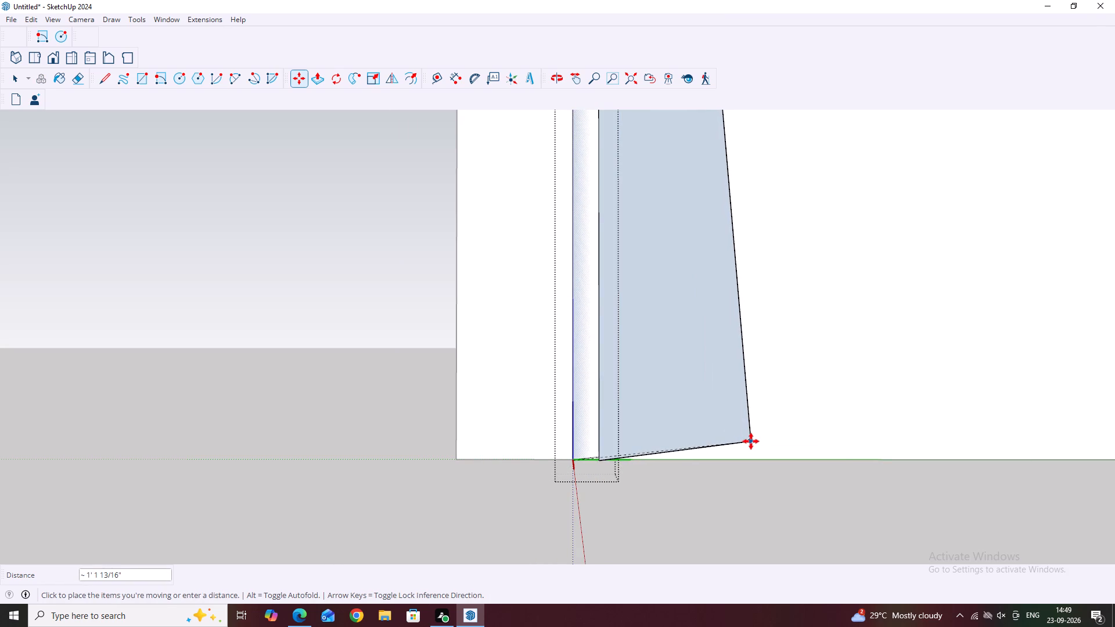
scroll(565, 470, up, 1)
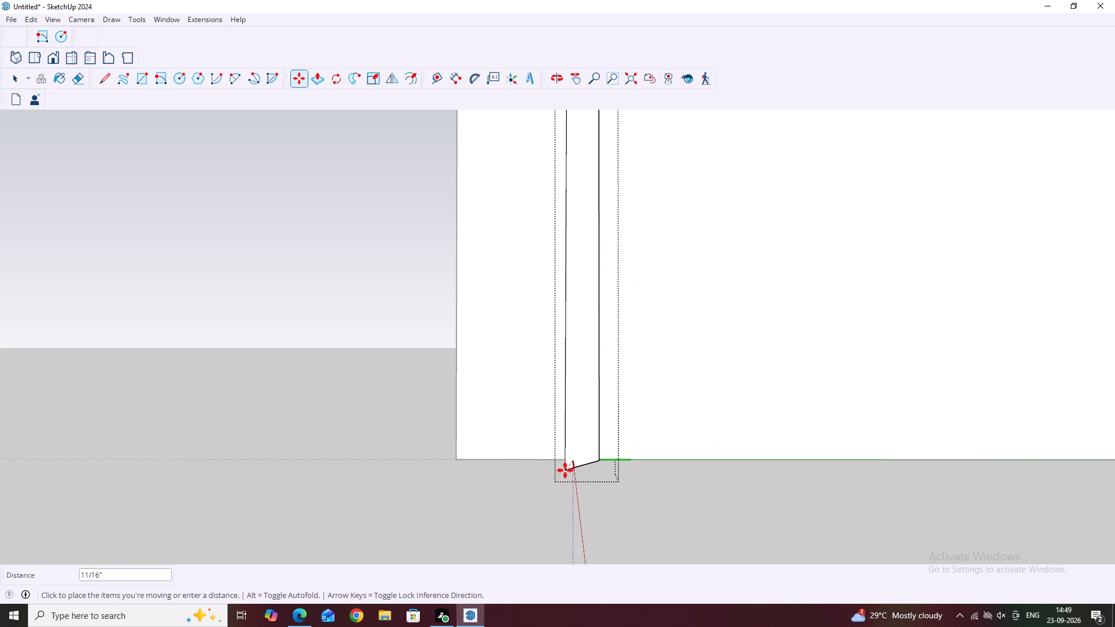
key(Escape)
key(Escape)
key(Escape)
Copy the extruded strip's front face 1" along the green axis toward the large face, inside the component.
key(space)
scroll(590, 463, up, 3)
click(591, 457)
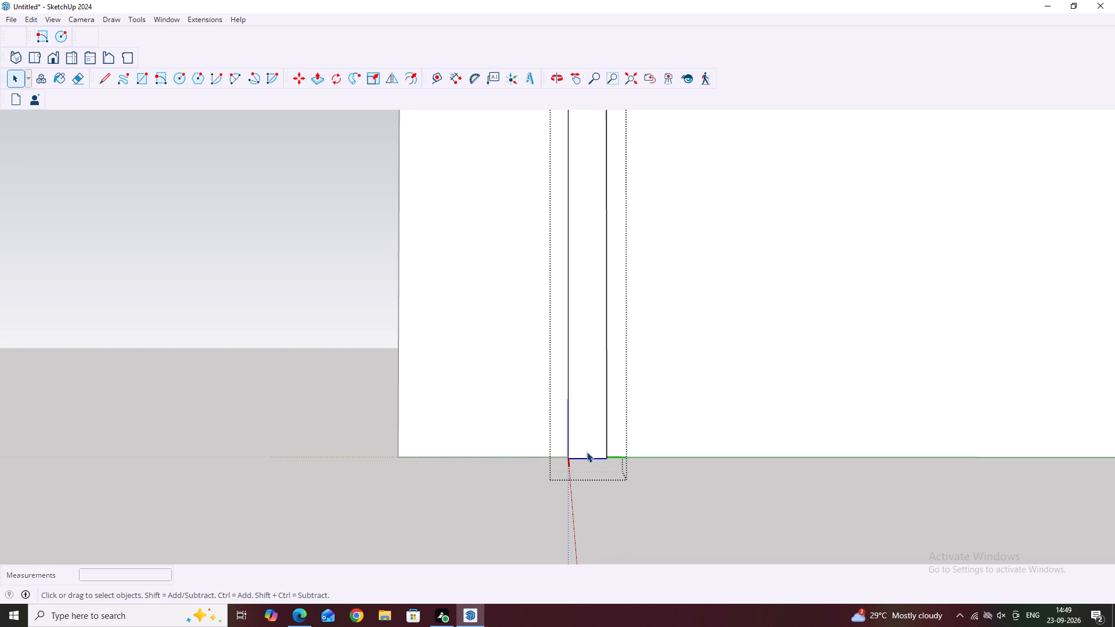
click(585, 449)
click(585, 449)
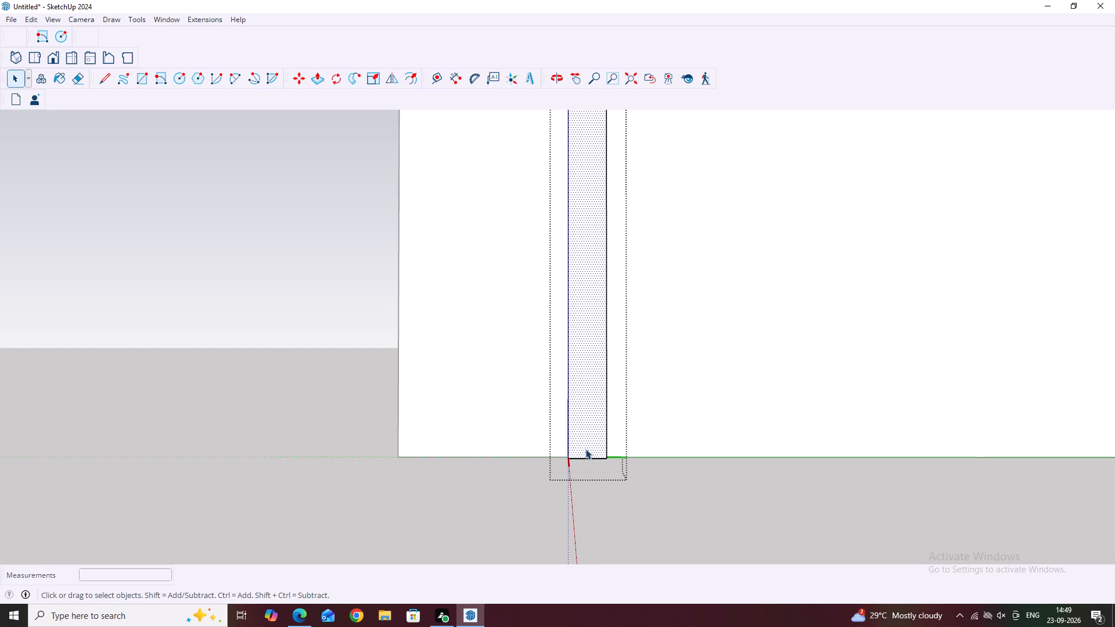
key(m)
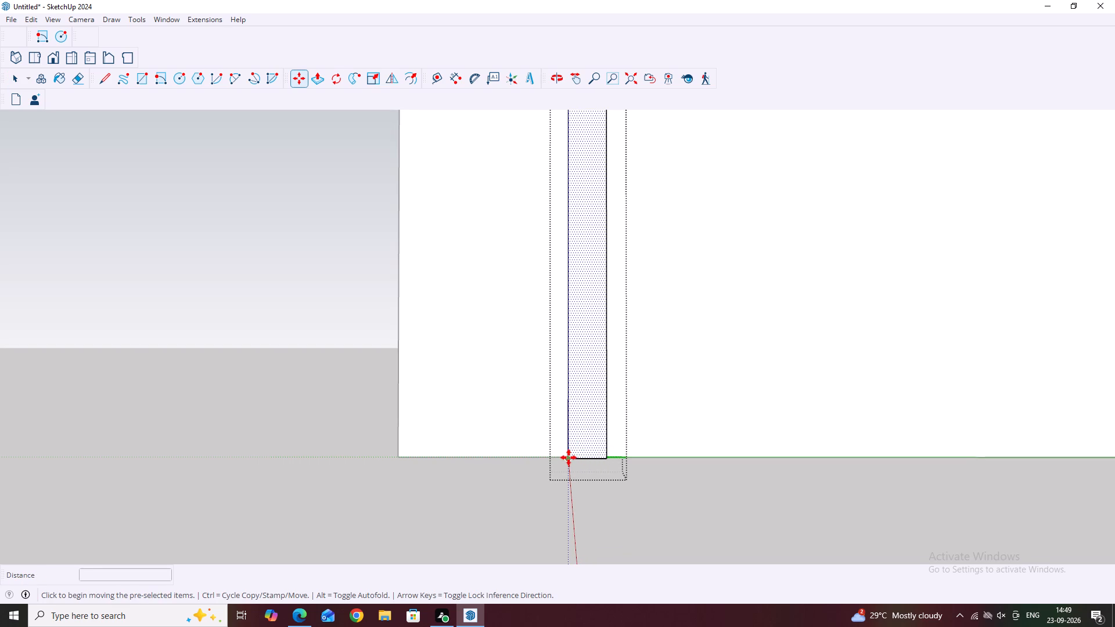
click(569, 457)
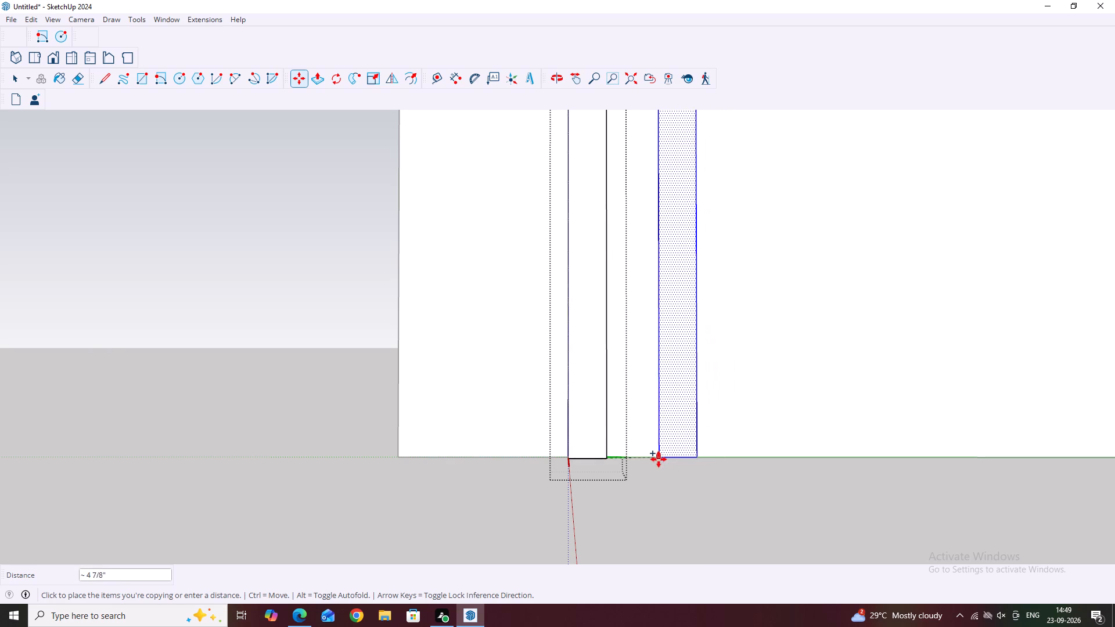
scroll(670, 462, down, 15)
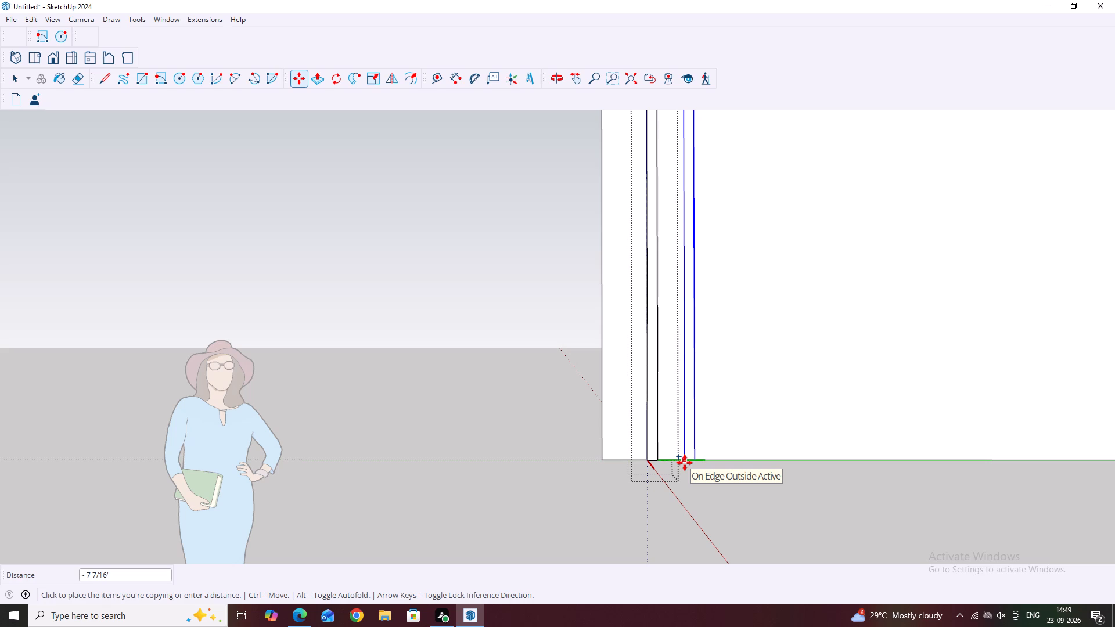
key(1)
key(Return)
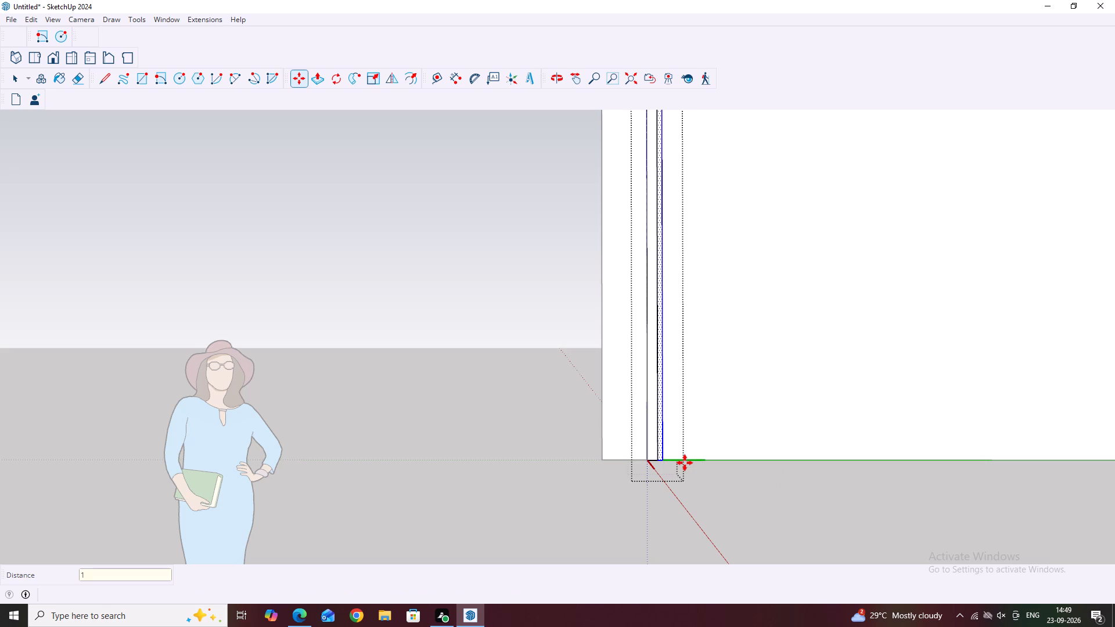
scroll(668, 455, up, 8)
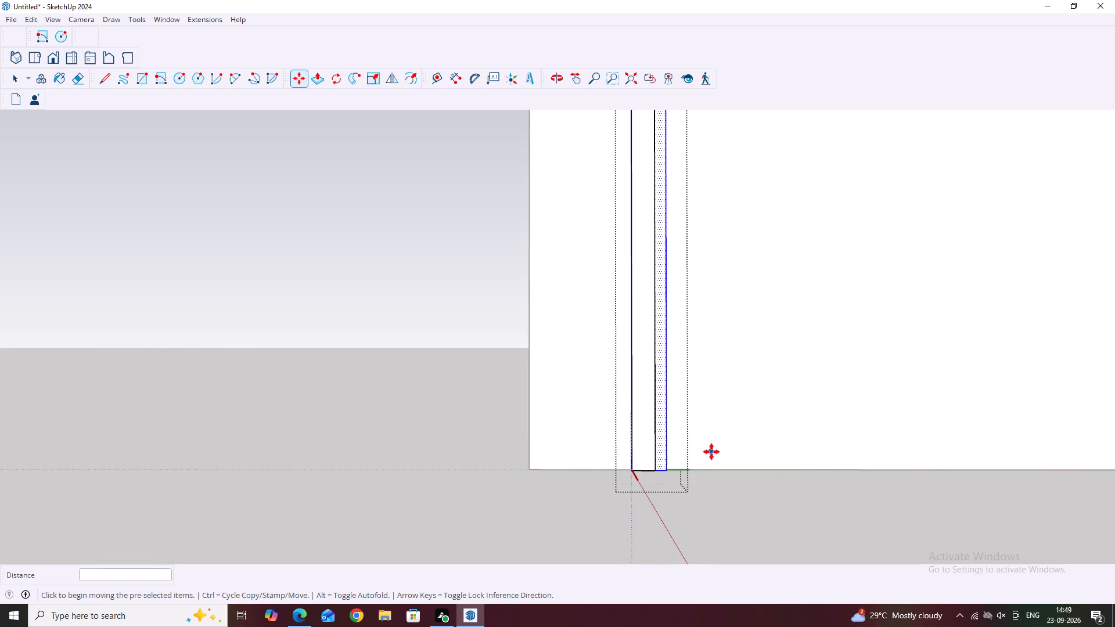
scroll(688, 456, up, 2)
middle_drag(724, 458, 742, 355)
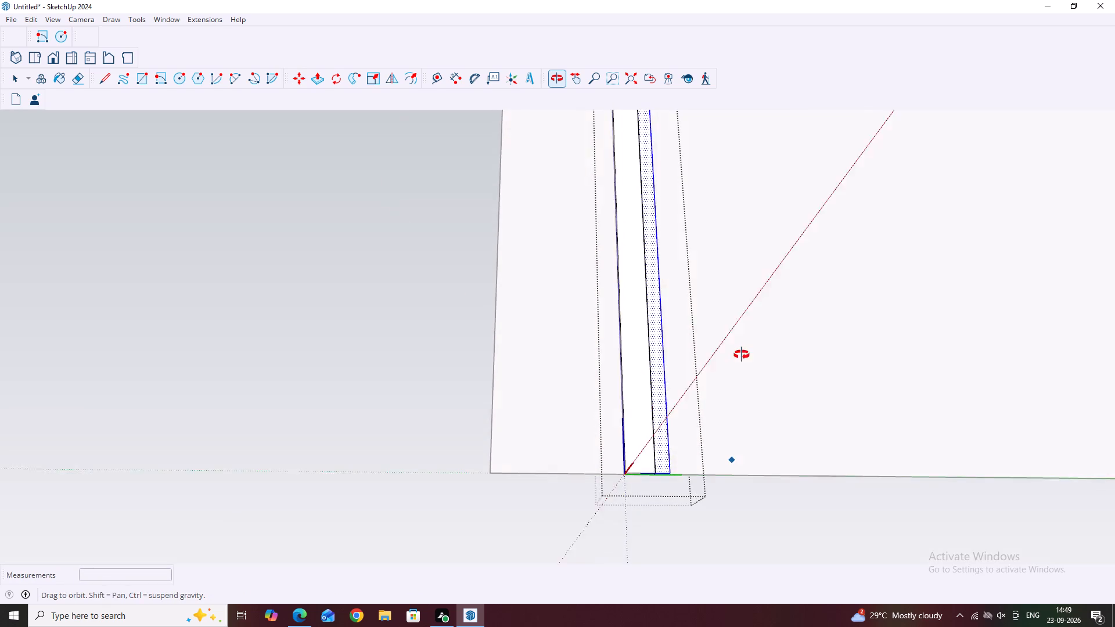
middle_drag(742, 355, 705, 494)
key(Escape)
key(space)
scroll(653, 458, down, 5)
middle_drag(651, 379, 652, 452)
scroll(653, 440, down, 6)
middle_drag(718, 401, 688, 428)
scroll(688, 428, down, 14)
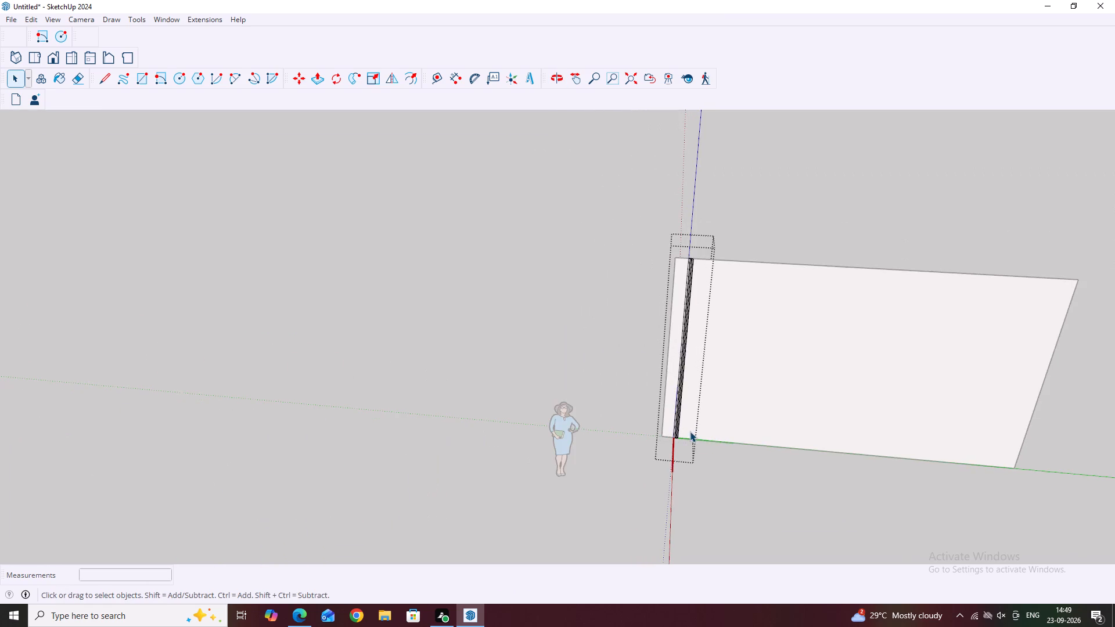
Examine the extruded strip and its copied face from several angles, selecting its narrow faces to check them.
scroll(691, 289, up, 12)
middle_drag(683, 252, 683, 251)
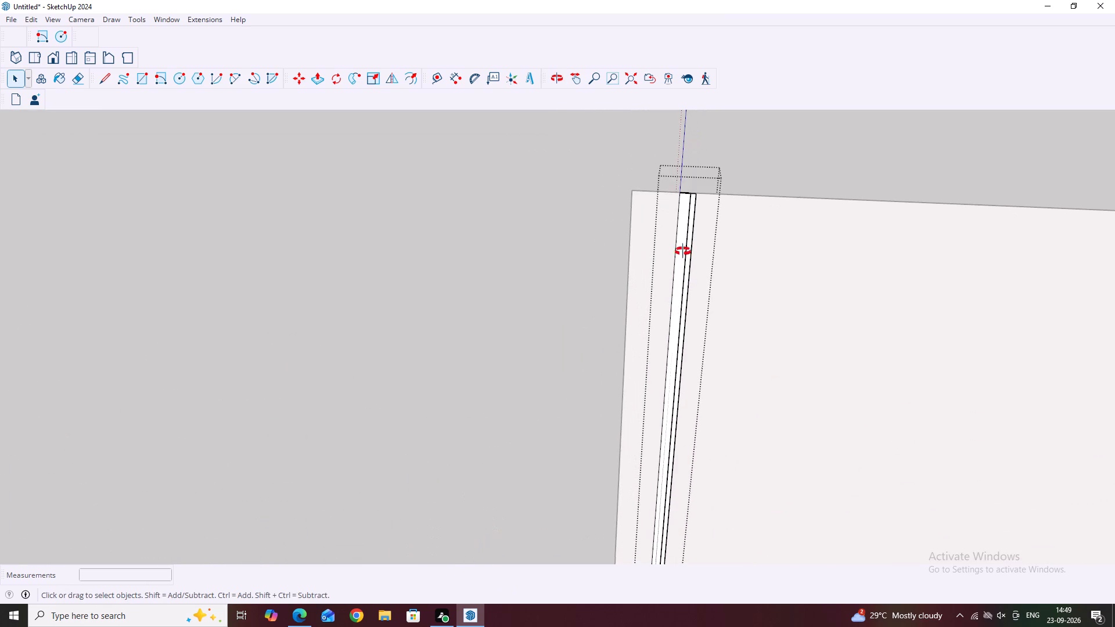
middle_drag(683, 251, 647, 237)
scroll(647, 237, up, 1)
scroll(703, 290, up, 3)
middle_drag(685, 275, 649, 205)
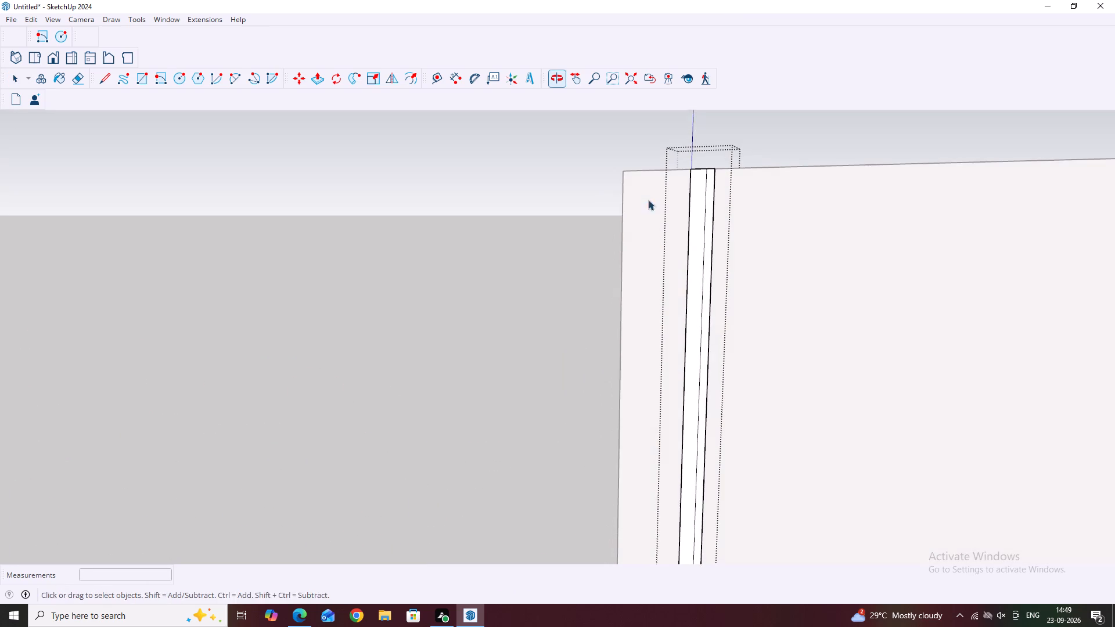
middle_drag(709, 268, 678, 210)
click(700, 246)
scroll(700, 256, down, 2)
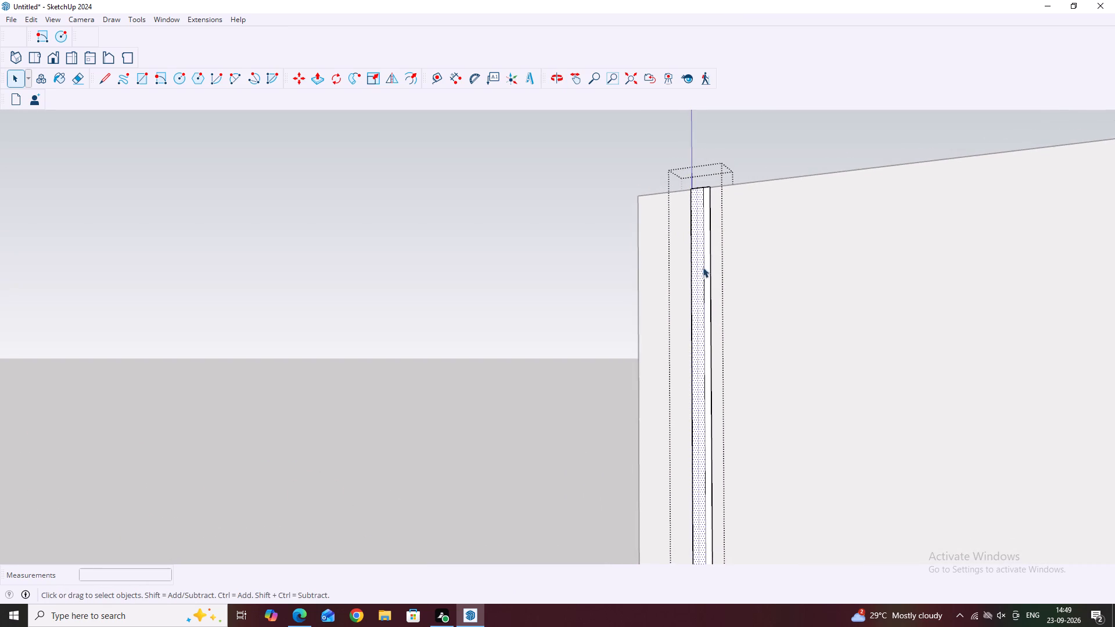
scroll(703, 271, up, 3)
click(711, 279)
scroll(710, 285, down, 2)
middle_drag(721, 345, 894, 470)
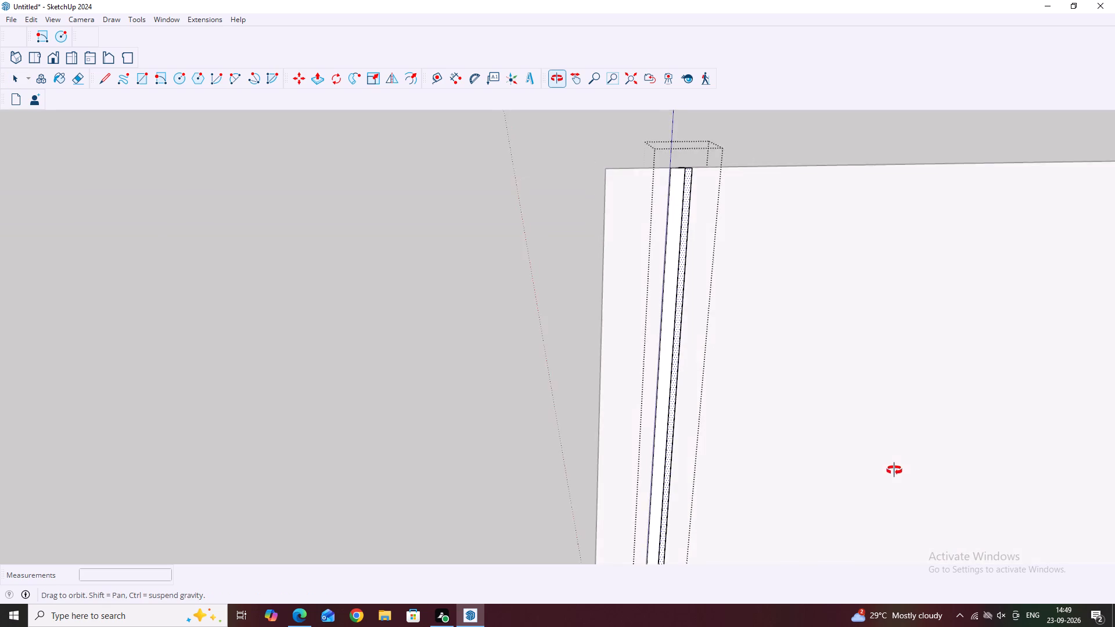
middle_drag(894, 470, 890, 467)
middle_drag(681, 253, 773, 447)
middle_drag(638, 235, 642, 271)
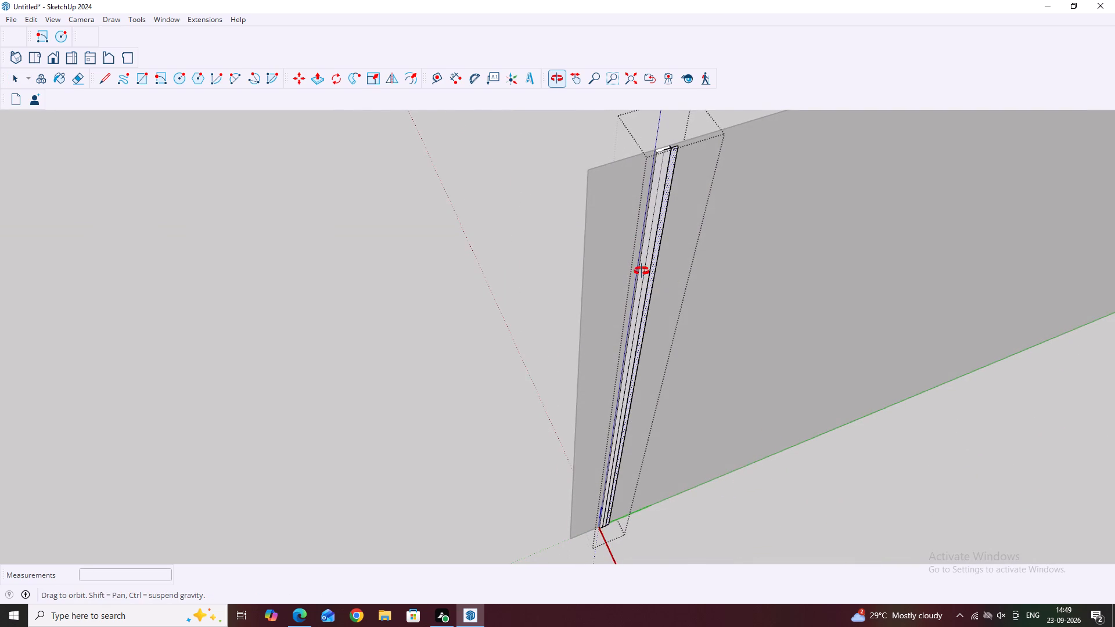
middle_drag(642, 271, 586, 255)
middle_drag(723, 457, 846, 414)
middle_drag(767, 452, 771, 455)
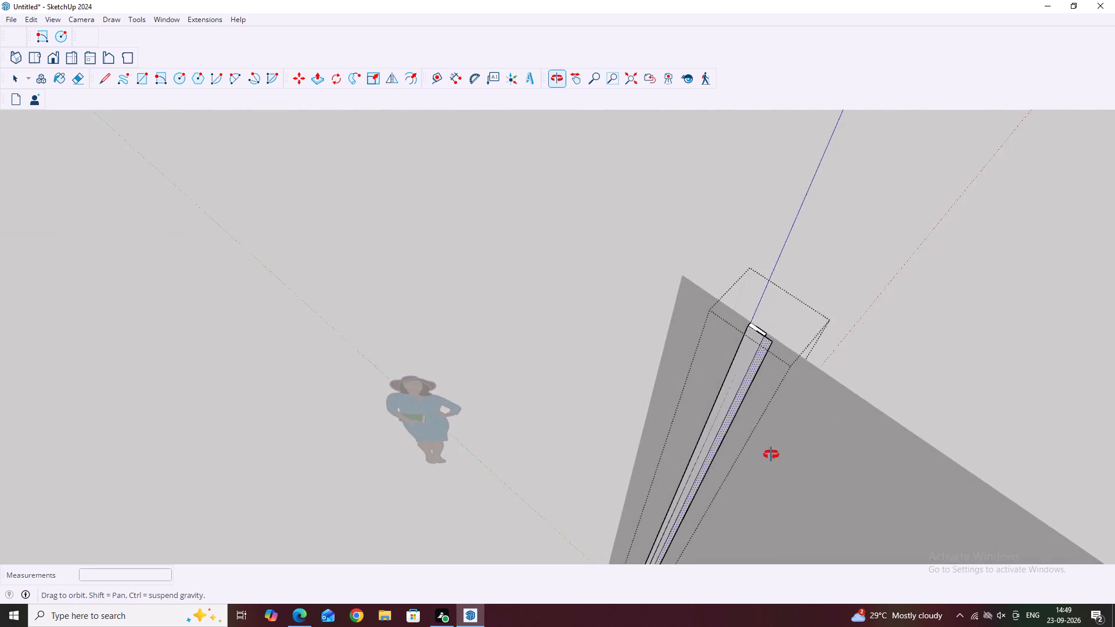
middle_drag(771, 455, 909, 409)
scroll(731, 288, up, 2)
click(726, 282)
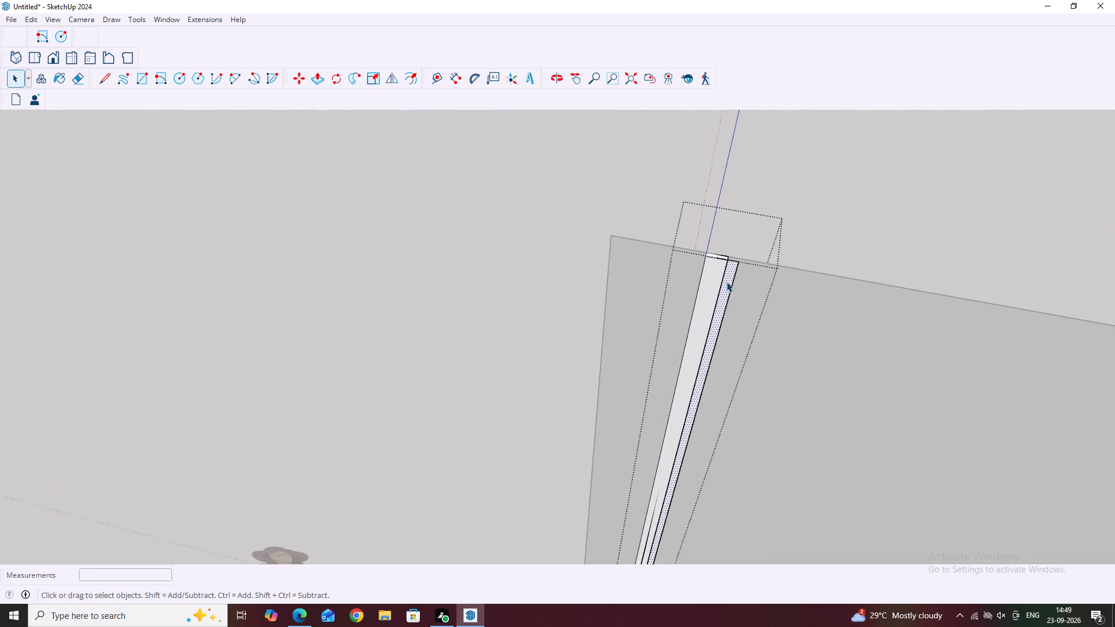
click(726, 282)
click(724, 293)
key(Escape)
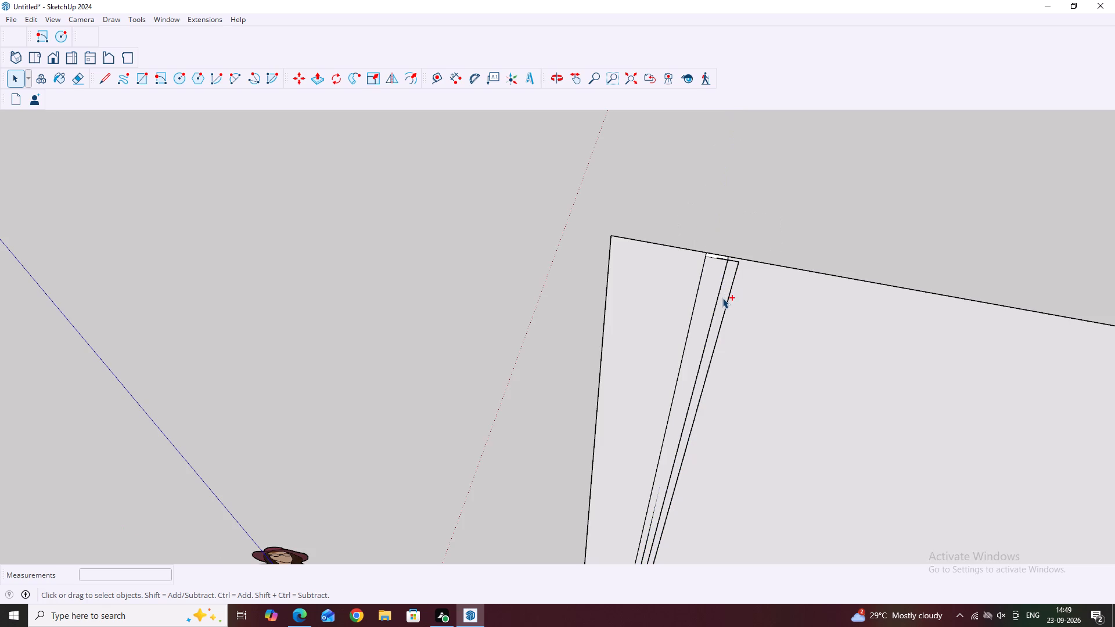
Undo the 1" face copy and the 0.5" extrusion inside the 2" strip component.
key(ctrl+z)
key(ctrl+z)
key(ctrl+z)
key(ctrl+z)
Extrude the flat face of the 2" strip 1" outward with Push/Pull, inside the component.
ctrl+scroll(708, 320, down, 4)
middle_drag(723, 359, 724, 352)
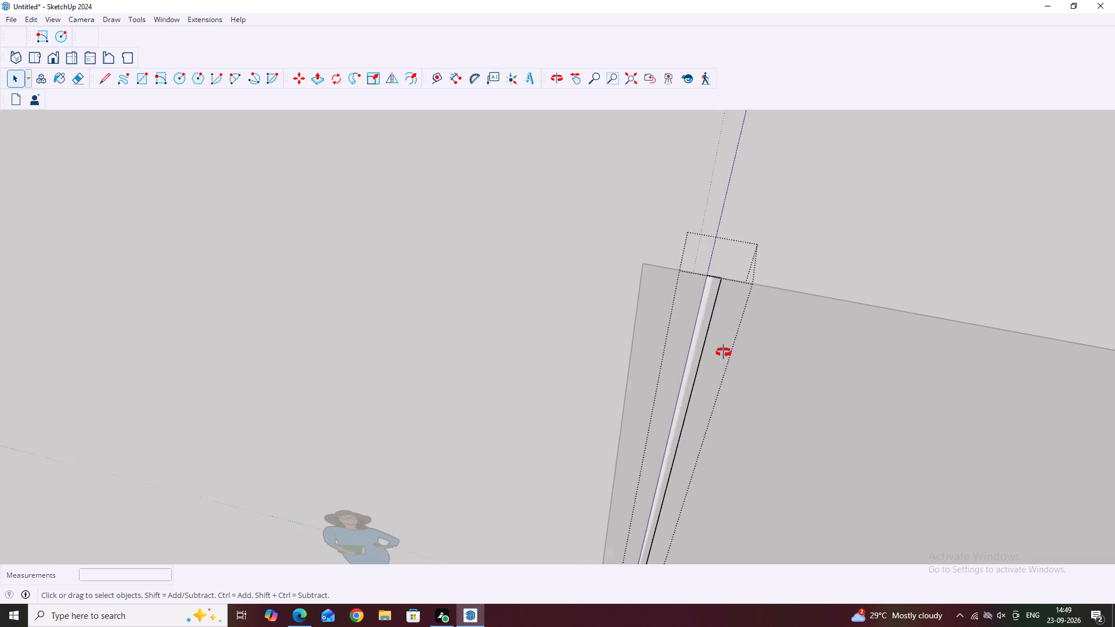
middle_drag(724, 352, 728, 286)
click(703, 280)
middle_drag(706, 327, 814, 296)
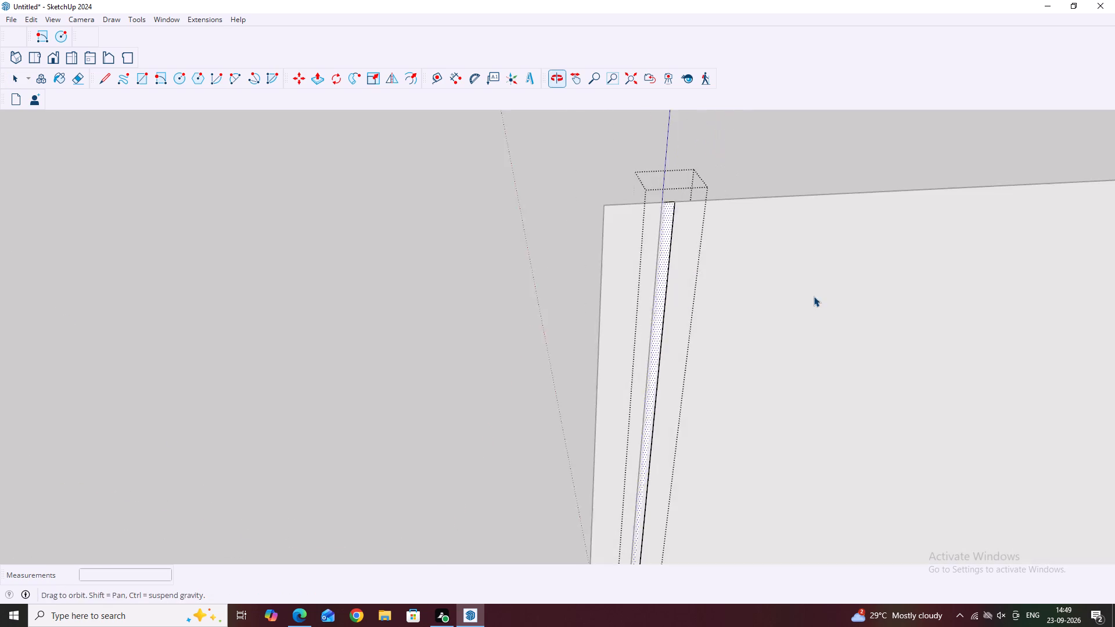
middle_drag(814, 296, 813, 298)
middle_drag(618, 383, 670, 396)
key(p)
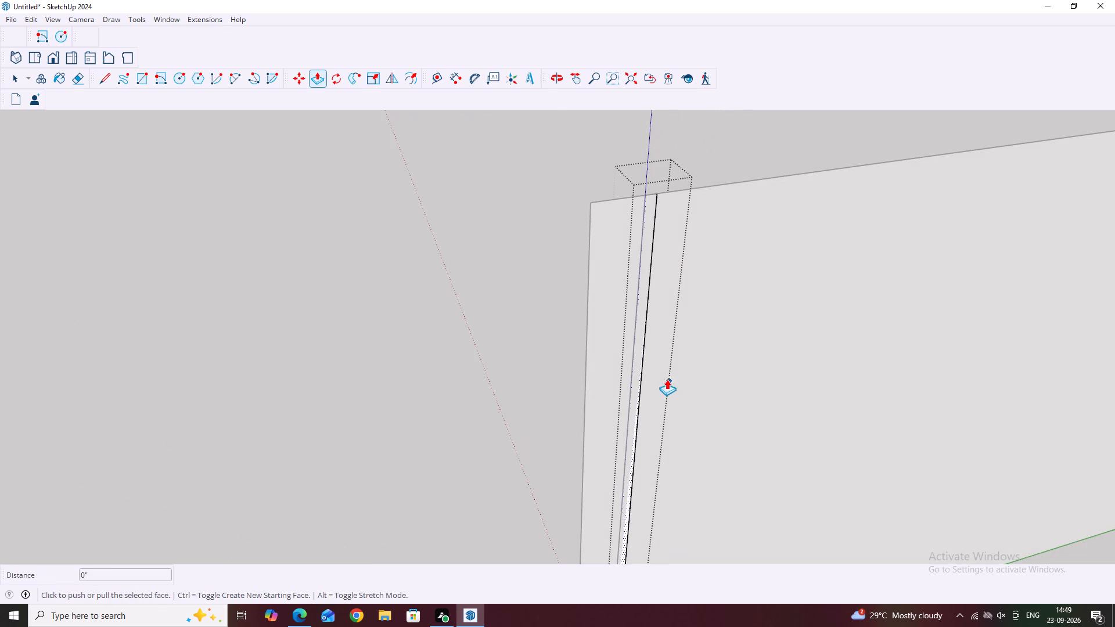
click(651, 371)
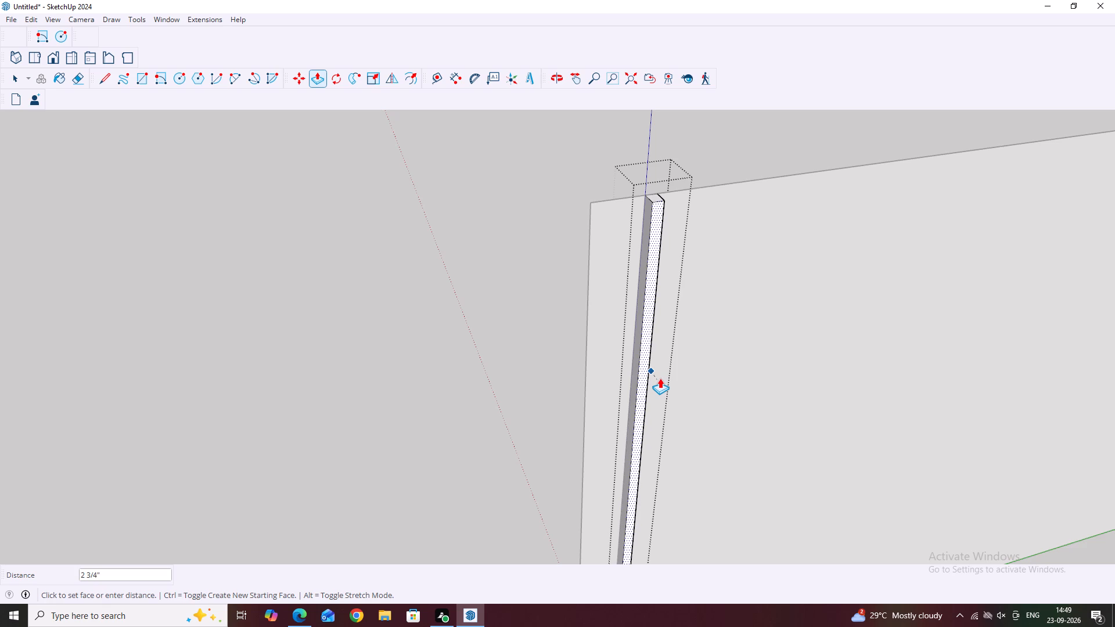
key(1)
key(Return)
key(Escape)
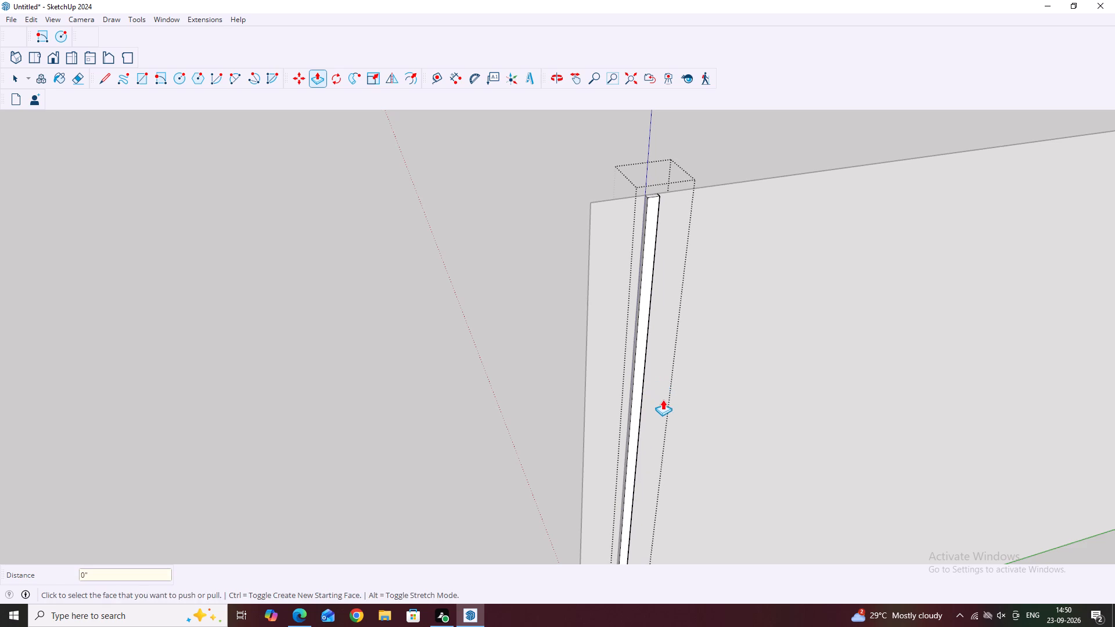
middle_drag(715, 440, 616, 319)
key(space)
Examine the newly extruded strip and its bottom end near the origin from several angles.
scroll(671, 404, down, 10)
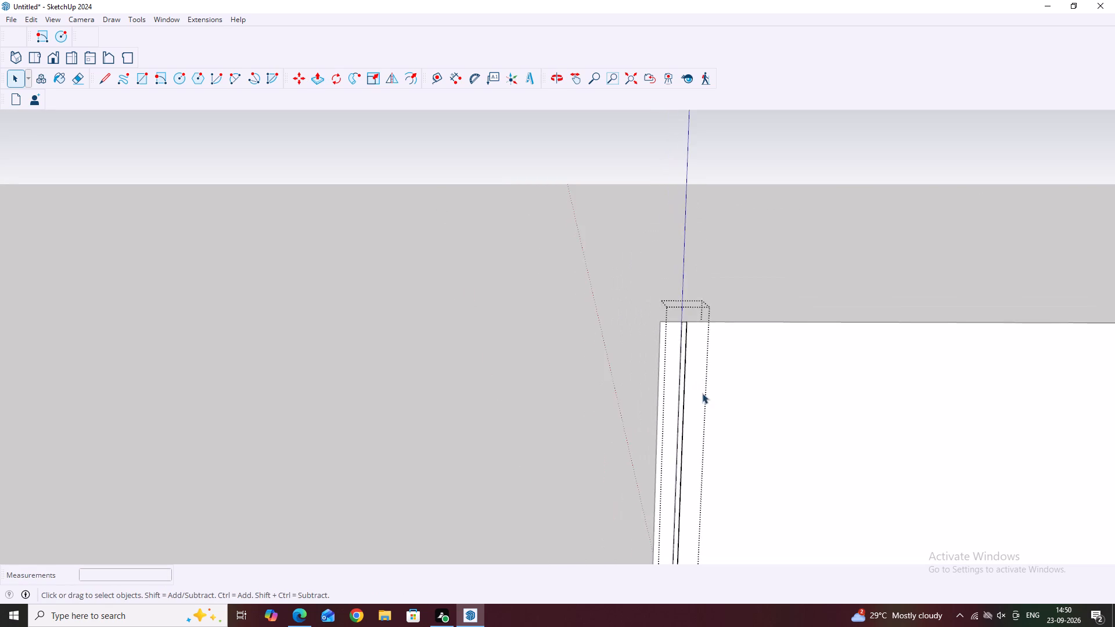
scroll(702, 393, down, 10)
scroll(709, 488, up, 2)
middle_drag(689, 488, 671, 481)
middle_drag(703, 500, 688, 486)
scroll(686, 489, up, 19)
middle_drag(708, 496, 712, 494)
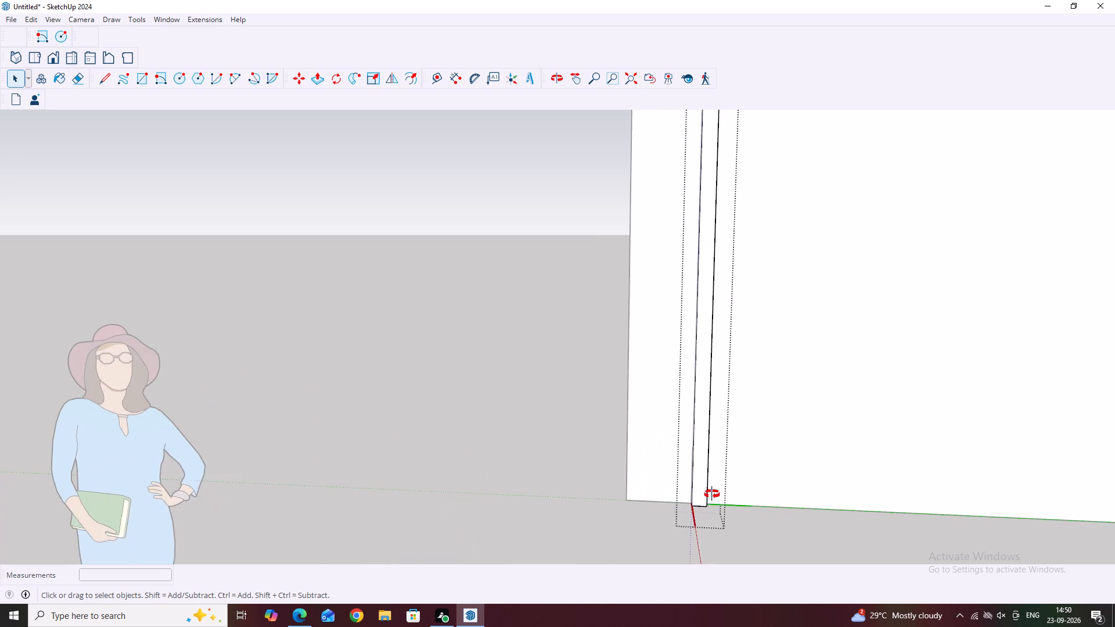
middle_drag(712, 494, 737, 470)
middle_drag(699, 508, 703, 500)
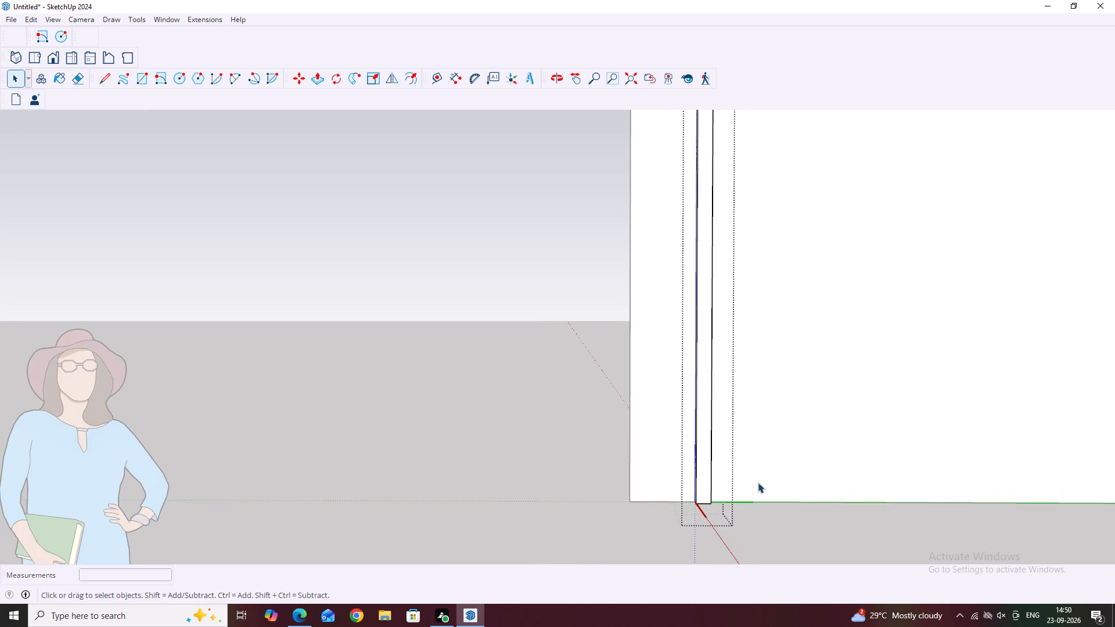
middle_drag(690, 513, 702, 556)
middle_drag(702, 510, 767, 554)
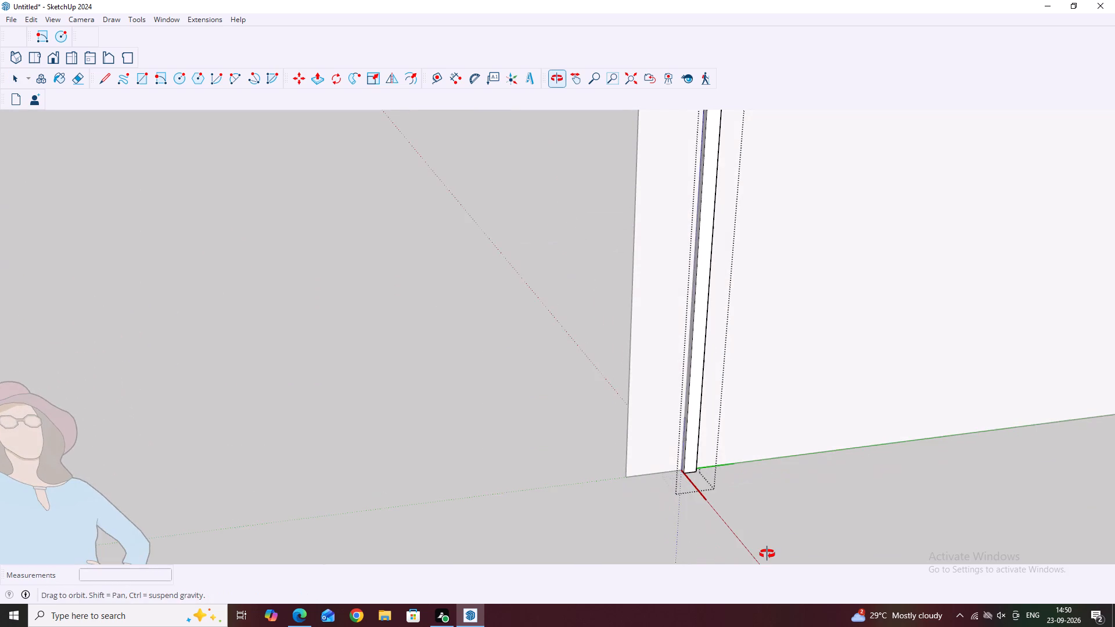
middle_drag(767, 554, 766, 549)
middle_drag(744, 498, 664, 513)
middle_drag(699, 509, 654, 526)
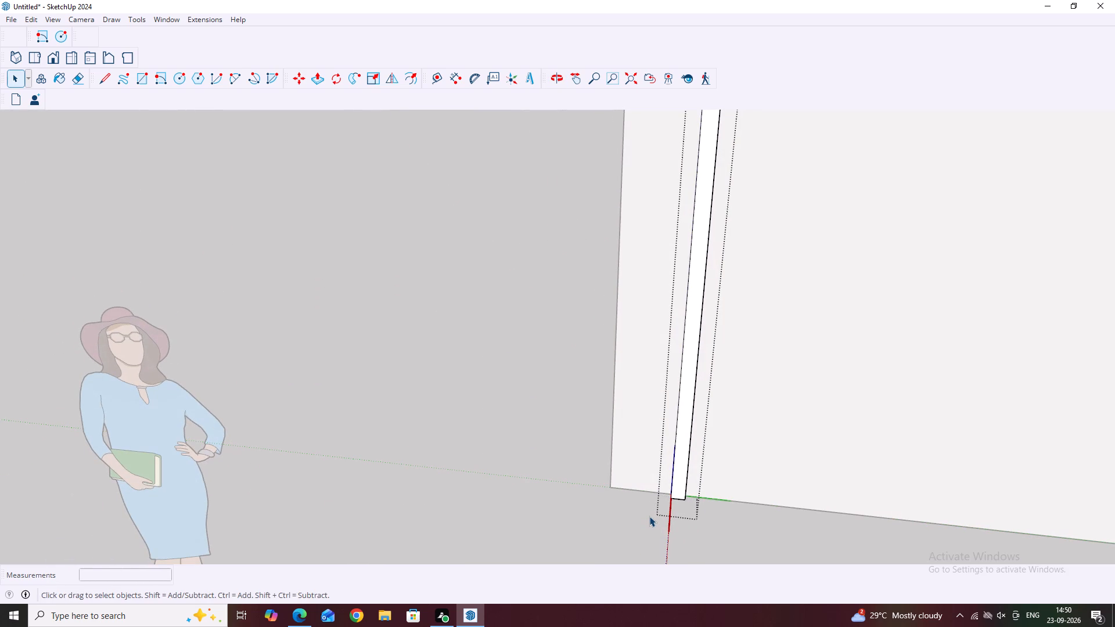
scroll(665, 509, up, 9)
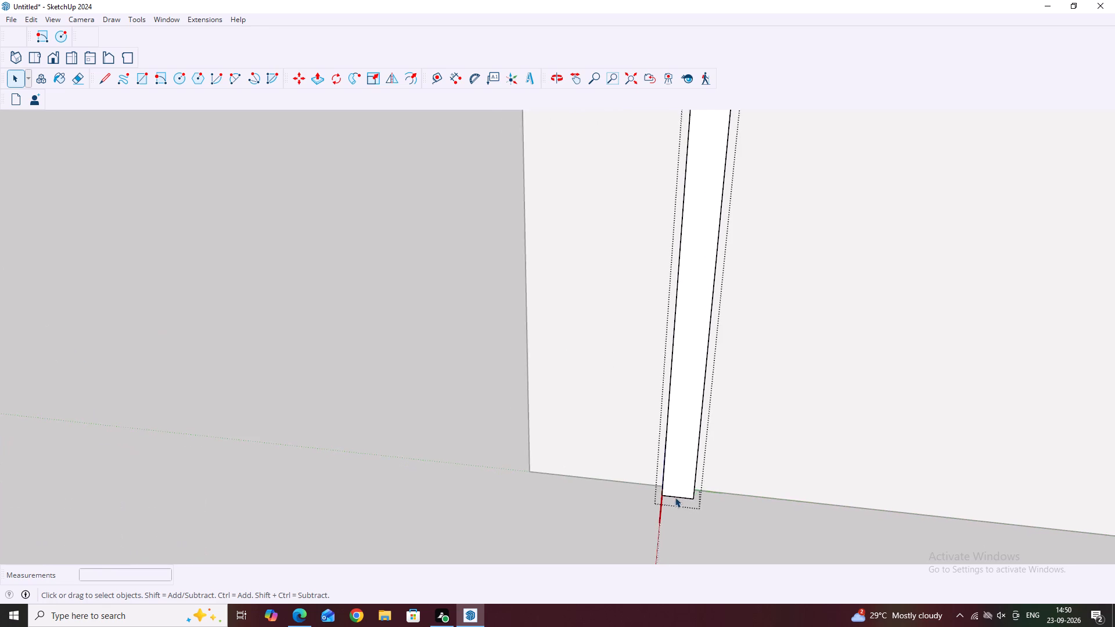
scroll(675, 497, up, 9)
middle_drag(645, 486, 799, 488)
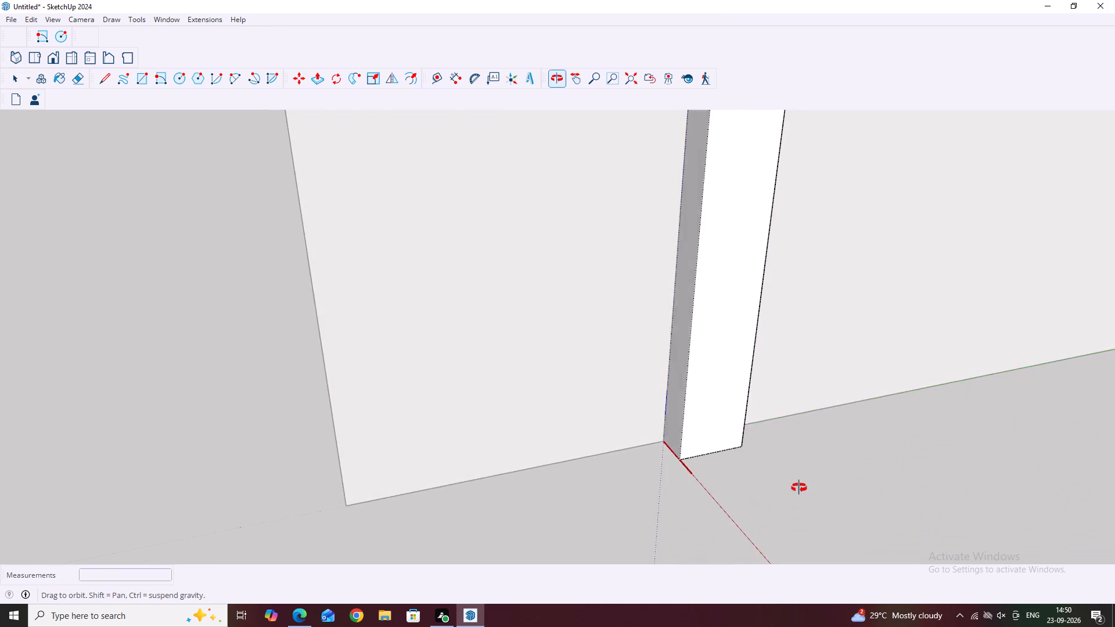
middle_drag(799, 488, 735, 442)
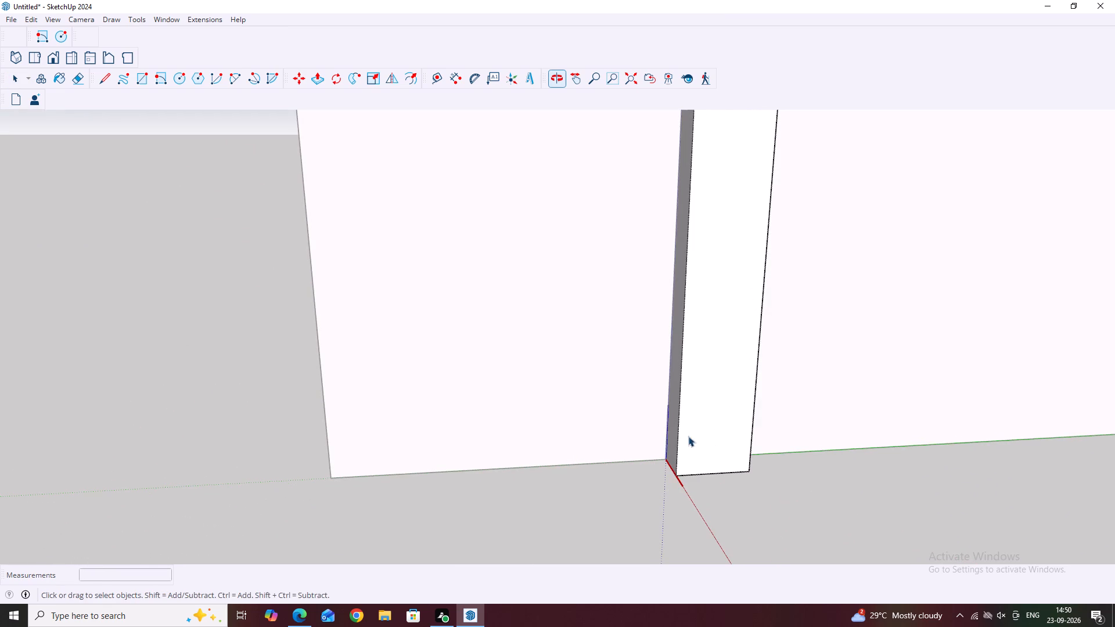
middle_drag(800, 467, 711, 442)
Copy the extruded strip's front face and bottom edge 0.5" along the green axis toward the 20' face, inside the component.
click(706, 464)
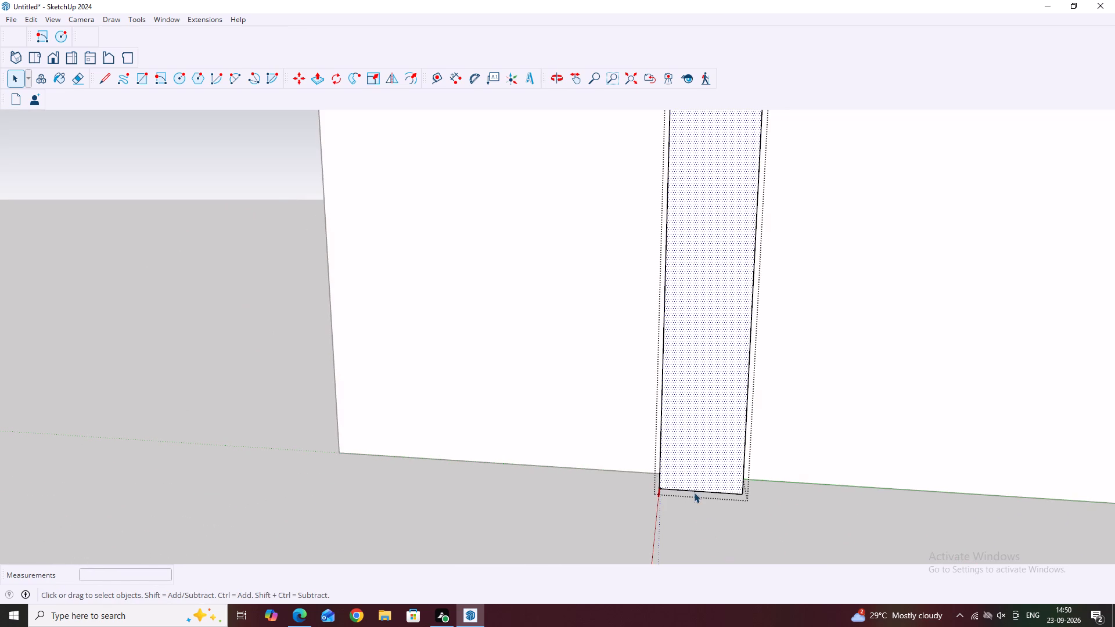
double_click(706, 491)
key(m)
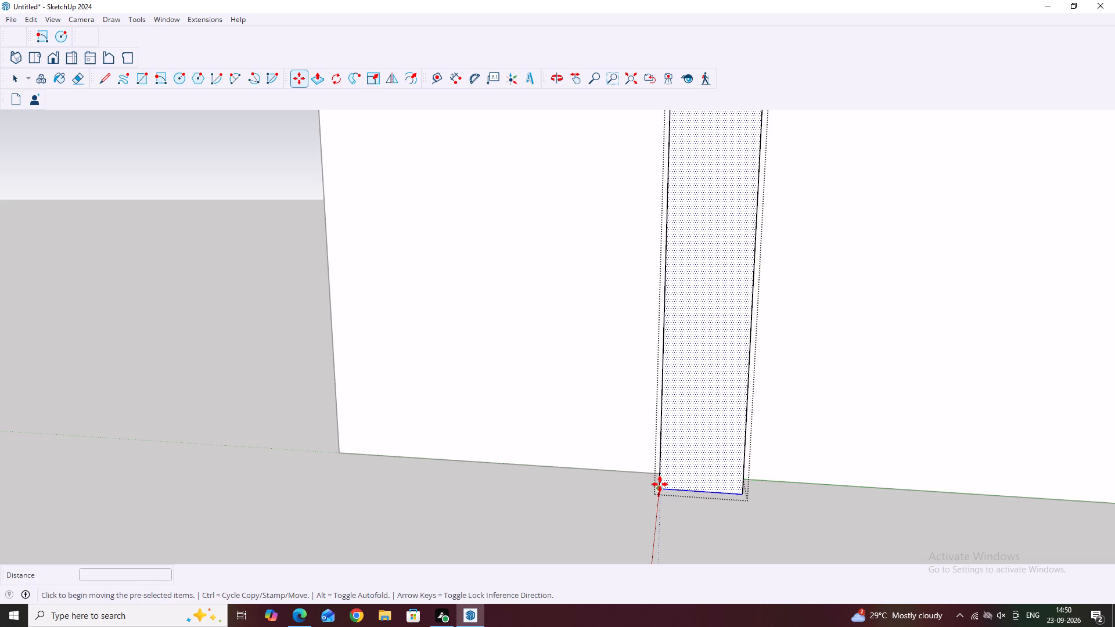
middle_drag(645, 466, 854, 433)
click(672, 463)
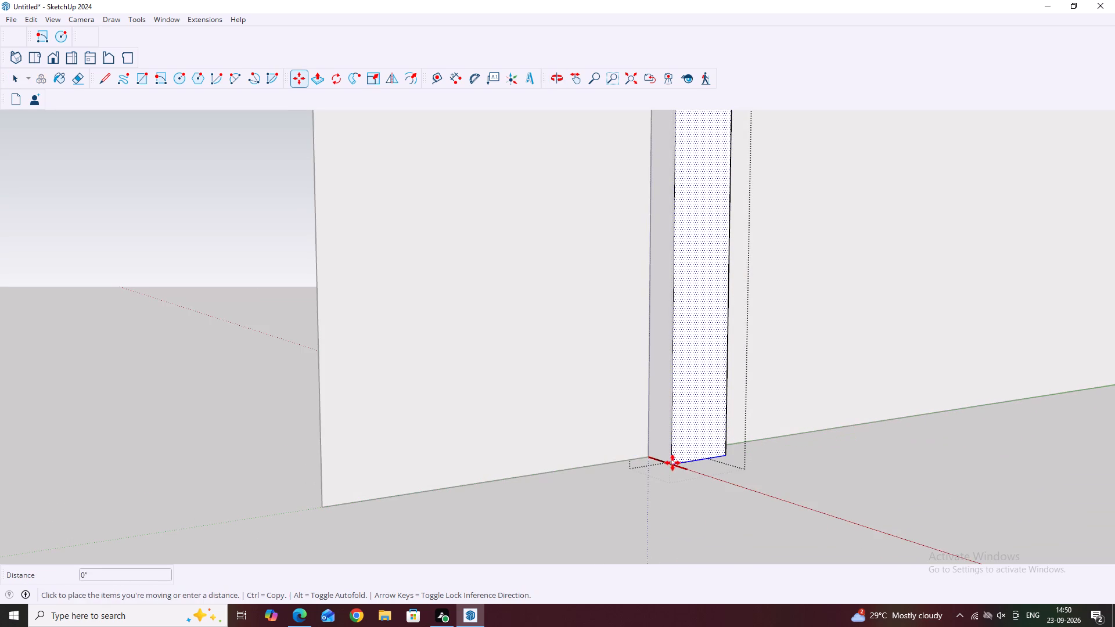
middle_drag(810, 439, 702, 456)
scroll(699, 455, down, 3)
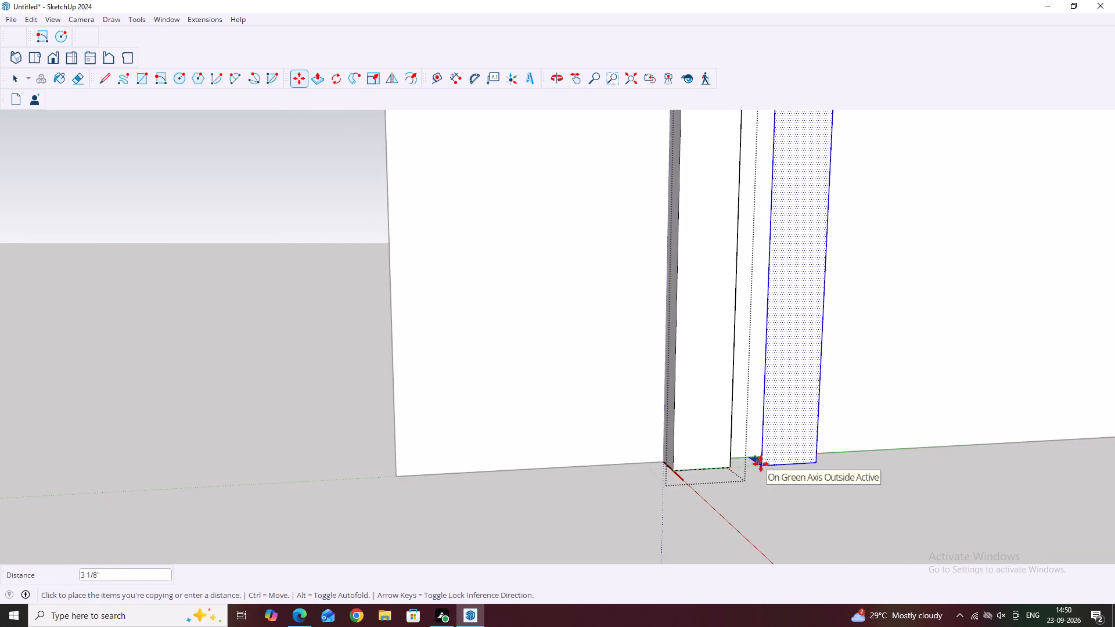
middle_drag(801, 457, 736, 445)
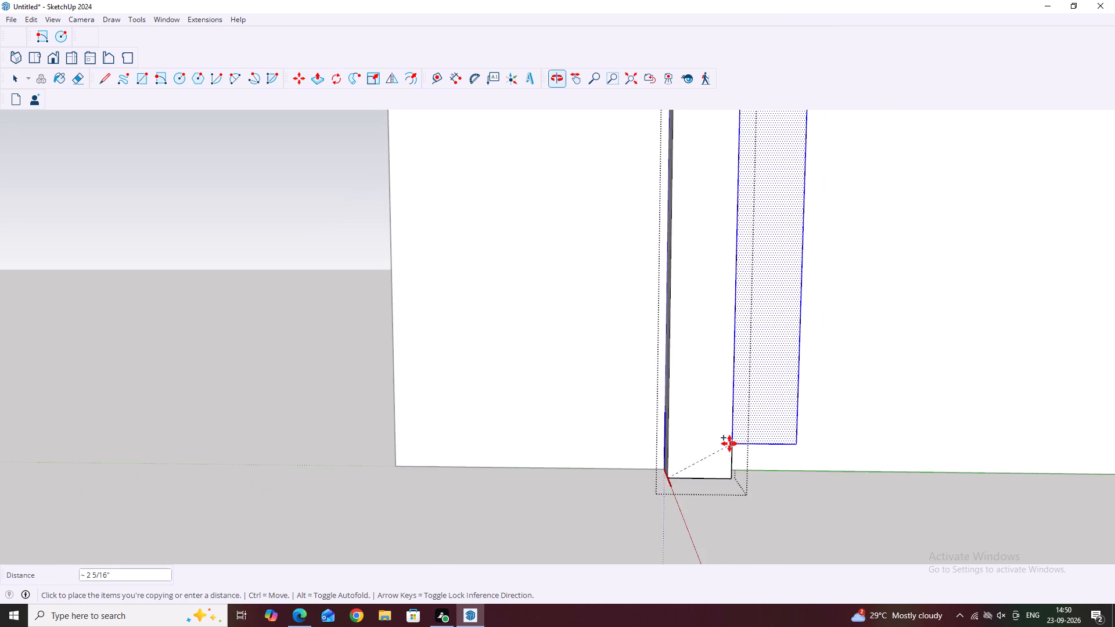
scroll(729, 444, down, 3)
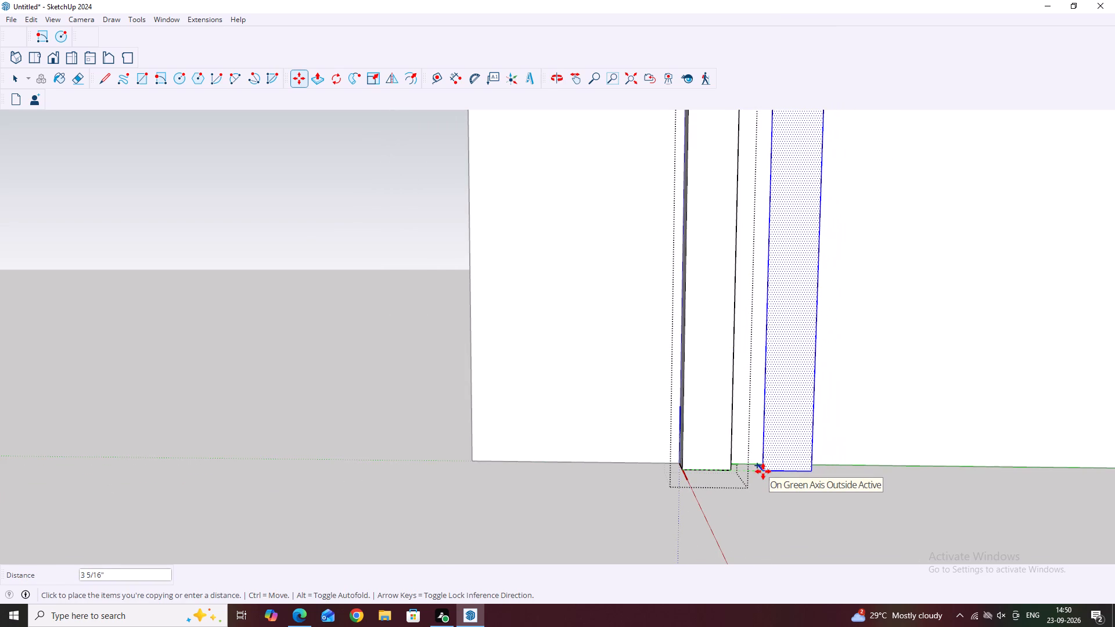
scroll(760, 471, up, 1)
middle_drag(758, 470, 741, 355)
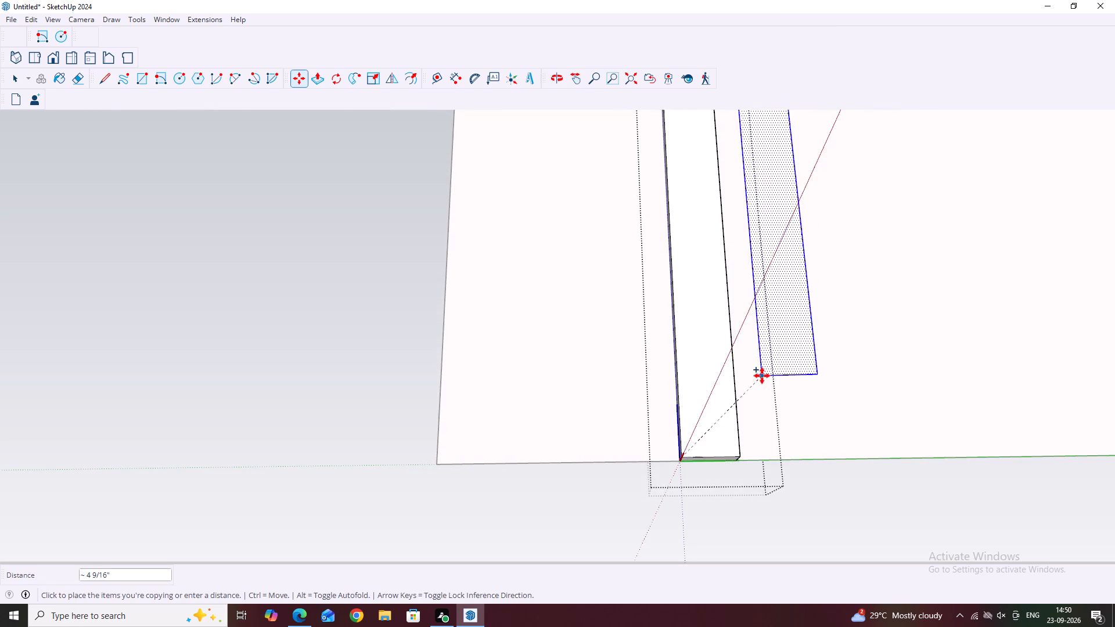
middle_drag(763, 385, 752, 460)
scroll(752, 460, down, 2)
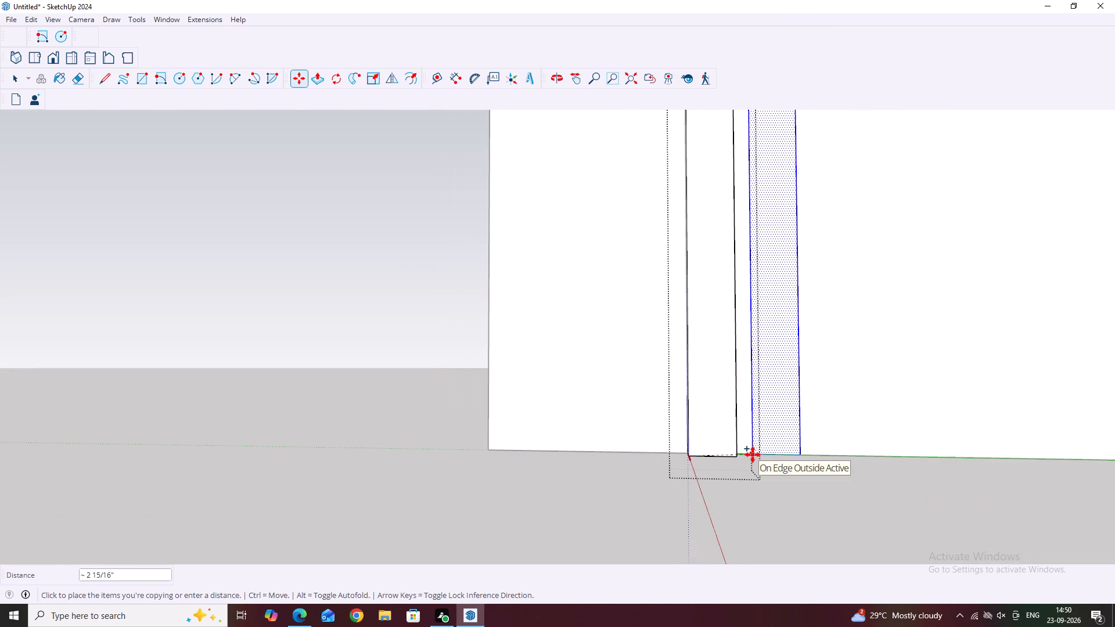
key(Escape)
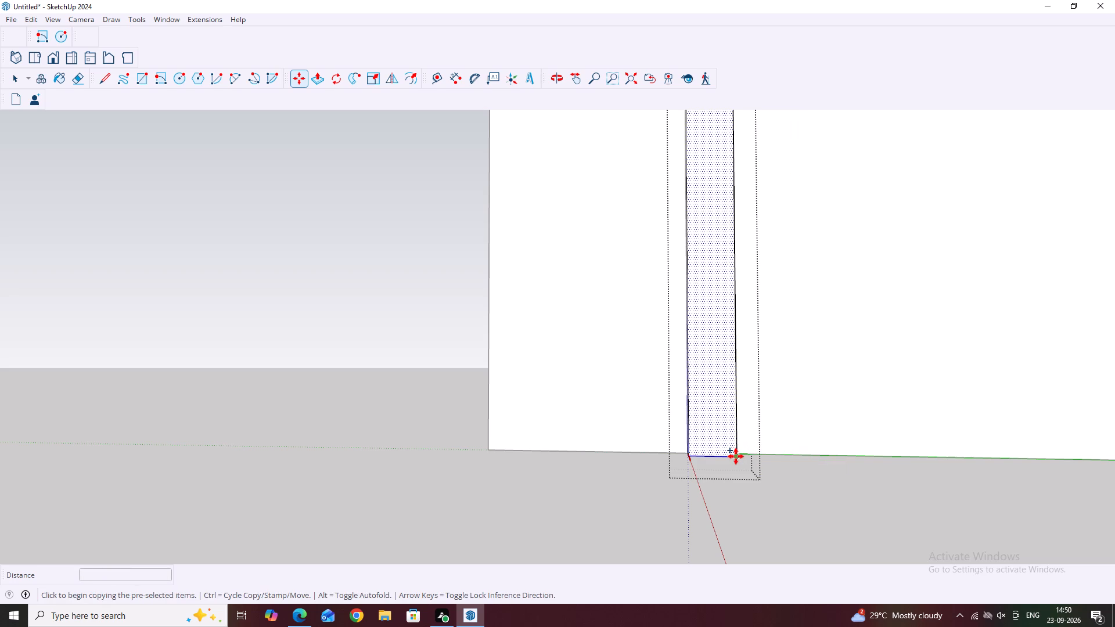
click(736, 456)
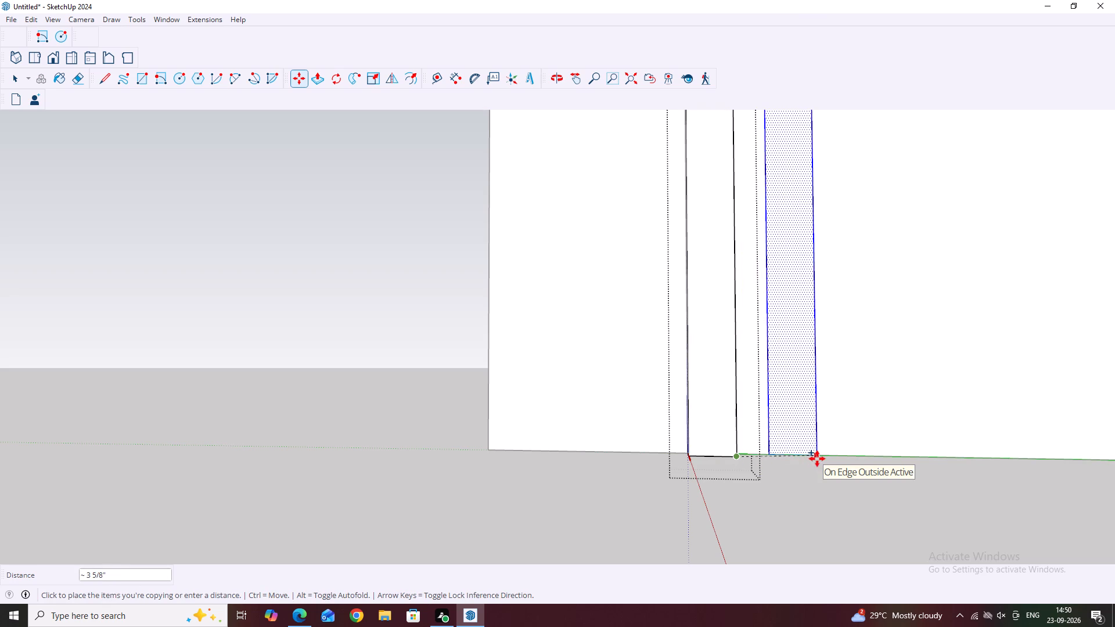
text(0.5)
key(shift+quotedbl)
key(Return)
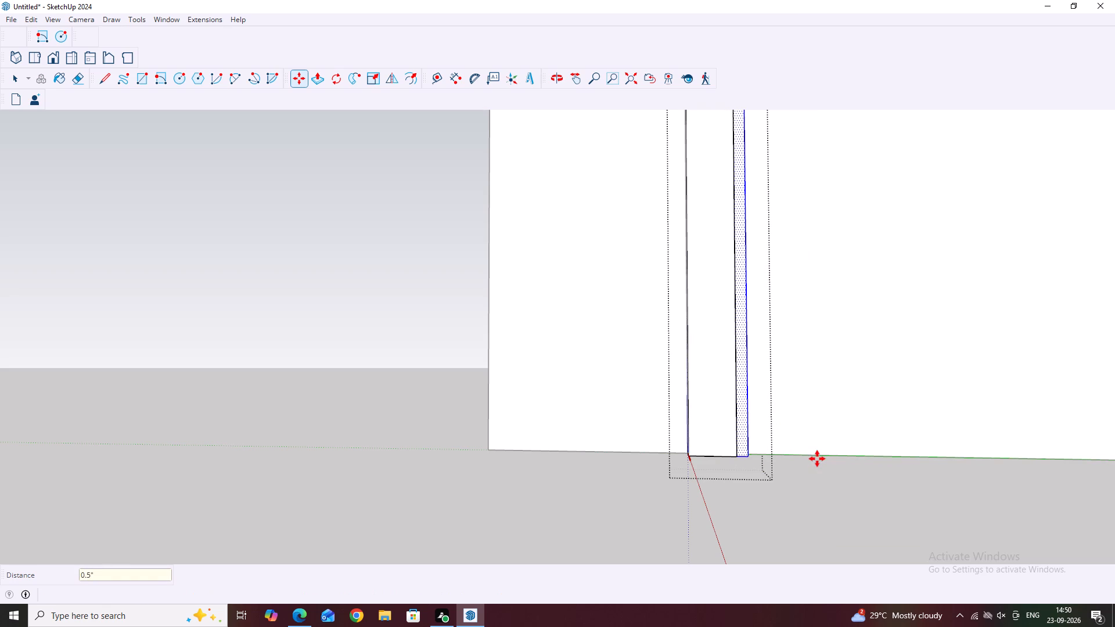
key(Escape)
scroll(758, 444, up, 2)
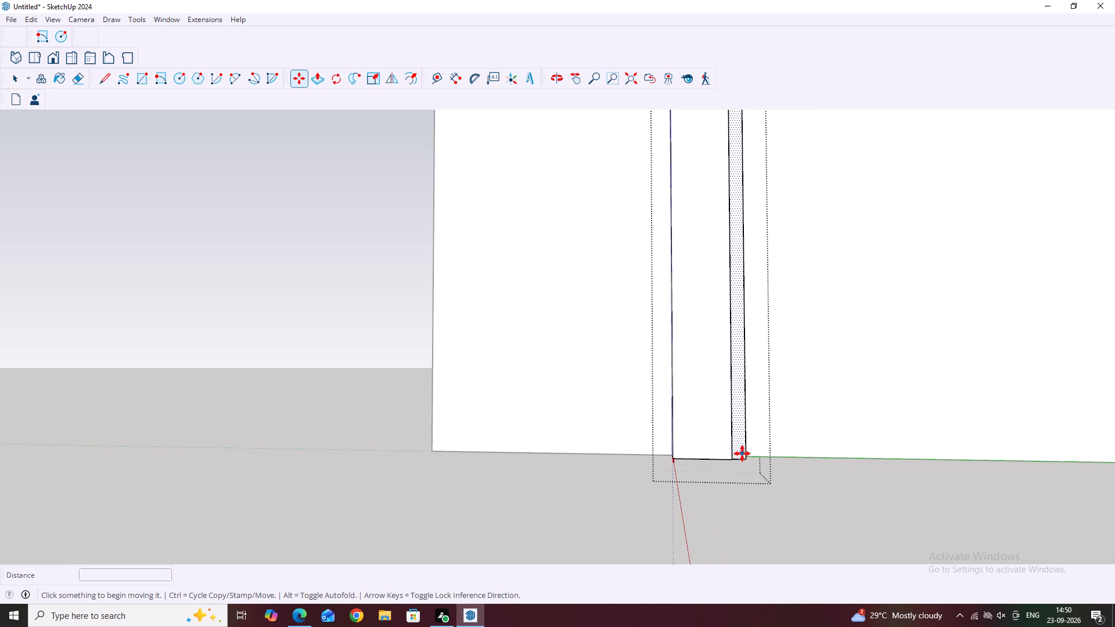
click(742, 453)
key(Escape)
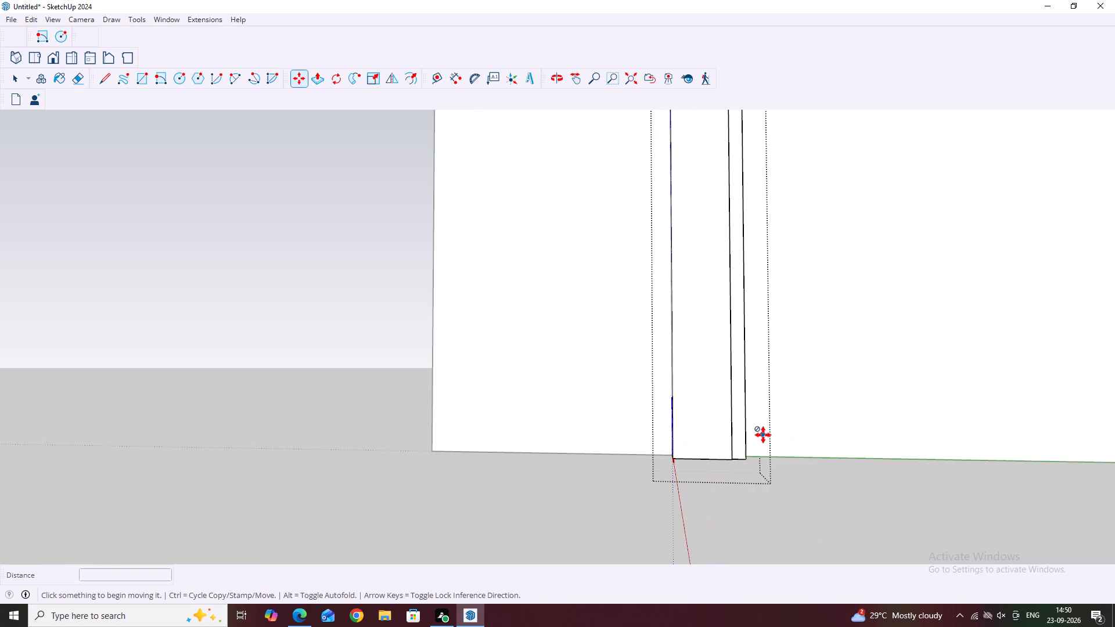
Undo the 0.5" copy of the front face and the 1" extrusion inside the 2" strip component.
key(ctrl+z)
key(ctrl+z)
key(Escape)
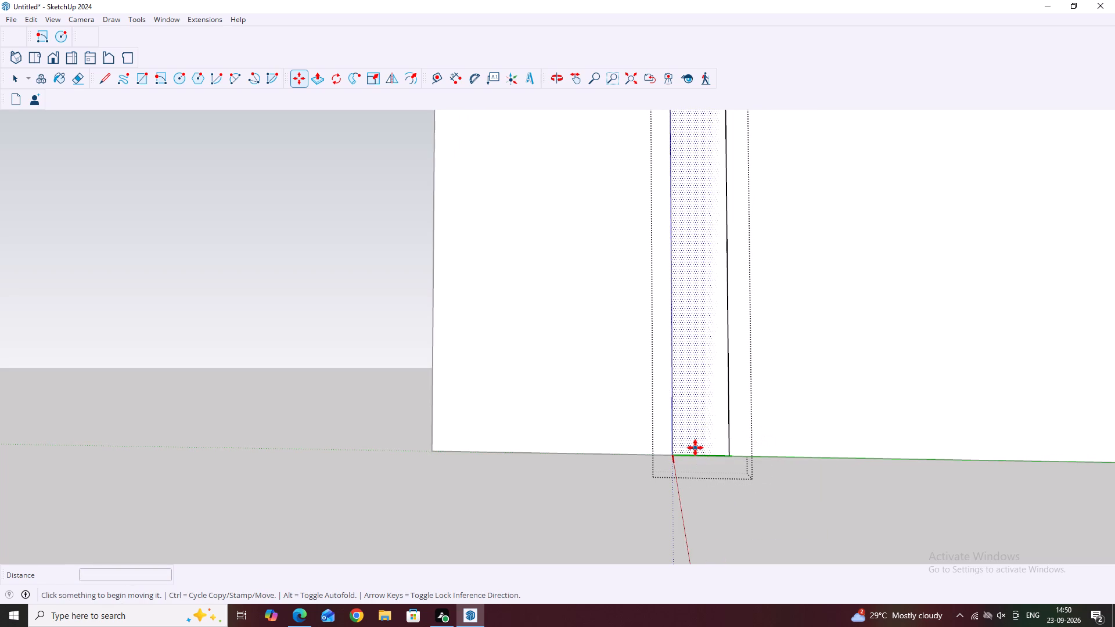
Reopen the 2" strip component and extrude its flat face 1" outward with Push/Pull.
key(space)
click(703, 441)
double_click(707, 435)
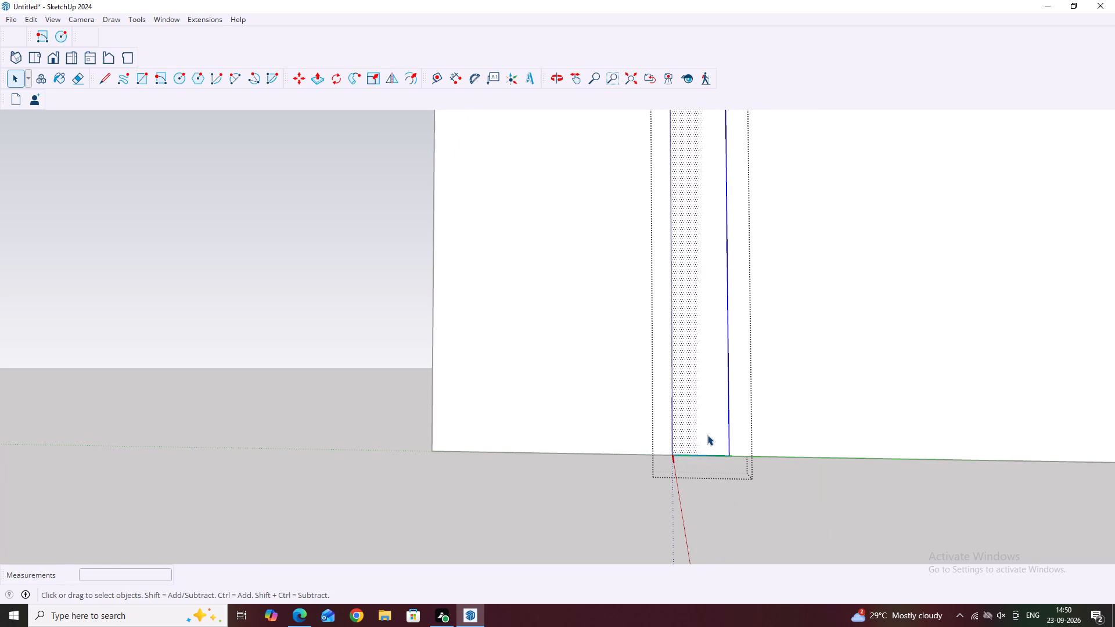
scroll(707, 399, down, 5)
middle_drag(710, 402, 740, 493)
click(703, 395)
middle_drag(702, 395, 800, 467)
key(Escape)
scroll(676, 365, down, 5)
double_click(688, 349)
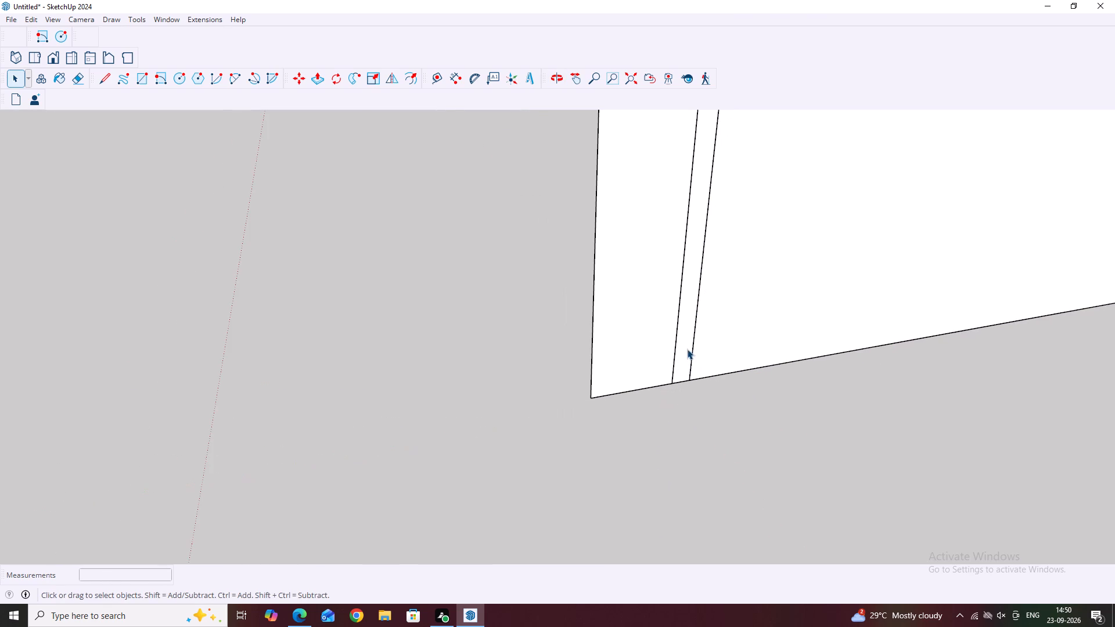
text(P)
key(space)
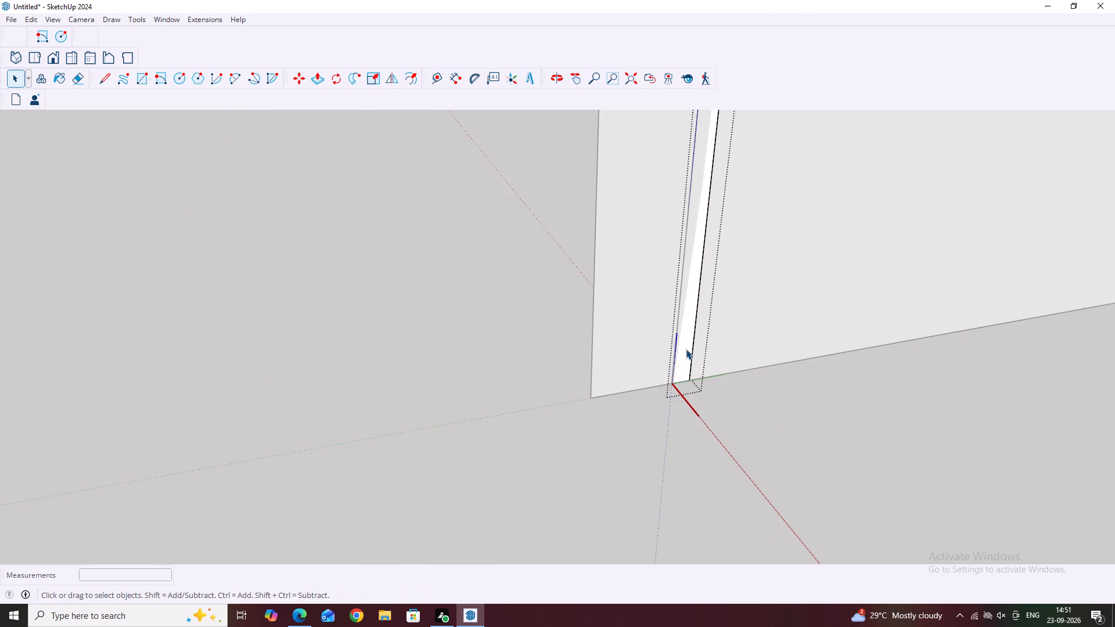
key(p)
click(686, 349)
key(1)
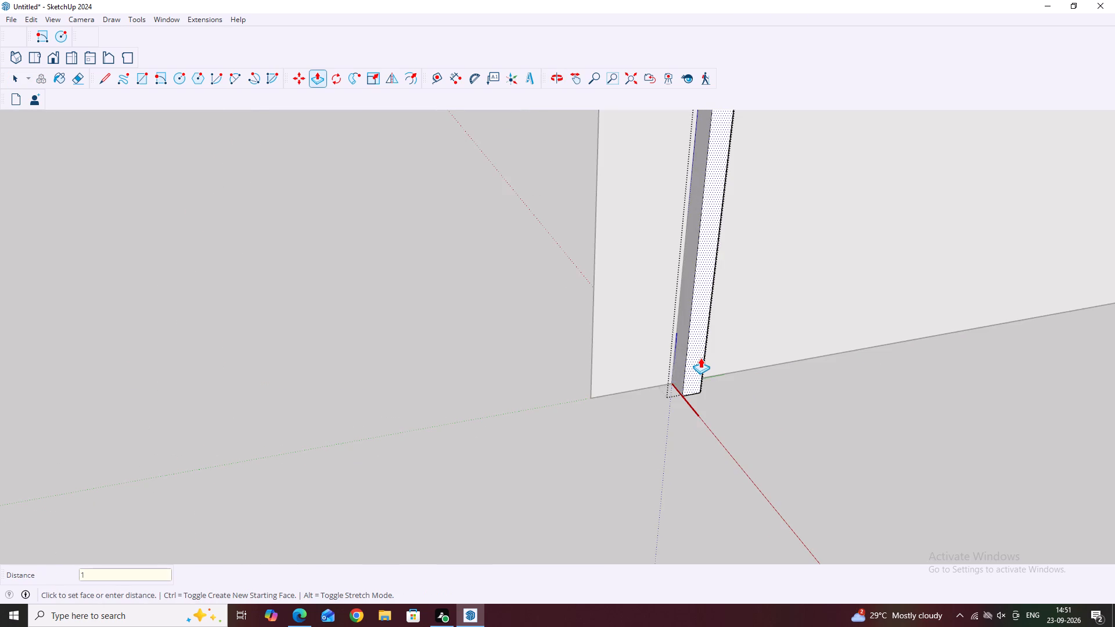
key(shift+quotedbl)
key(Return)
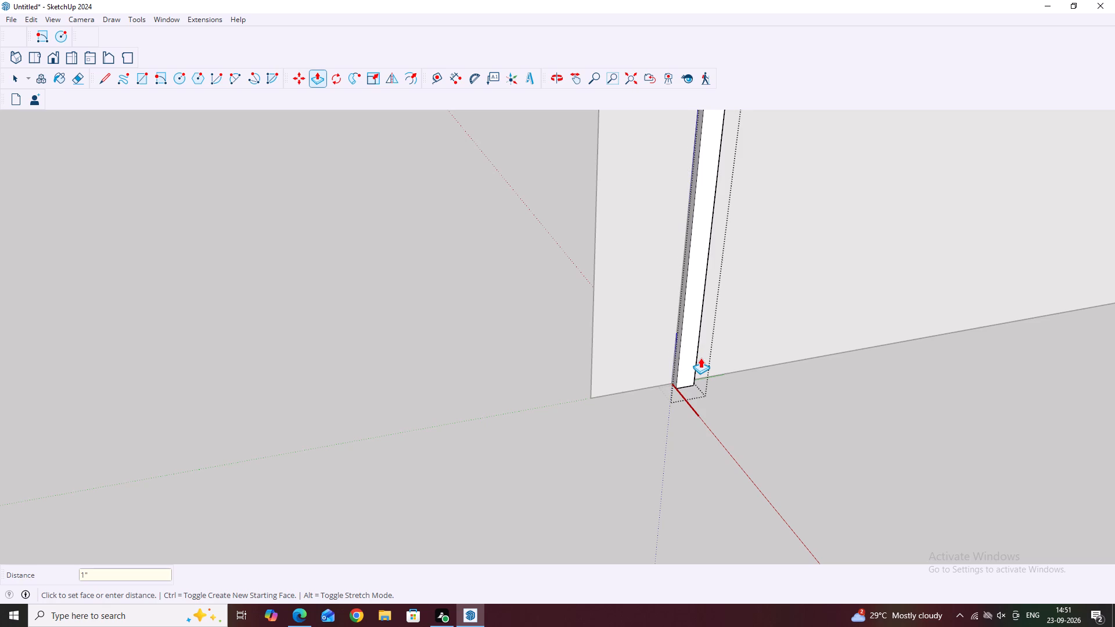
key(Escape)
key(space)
Examine the extruded strip's front face and its bottom end near the origin.
middle_drag(762, 369, 614, 370)
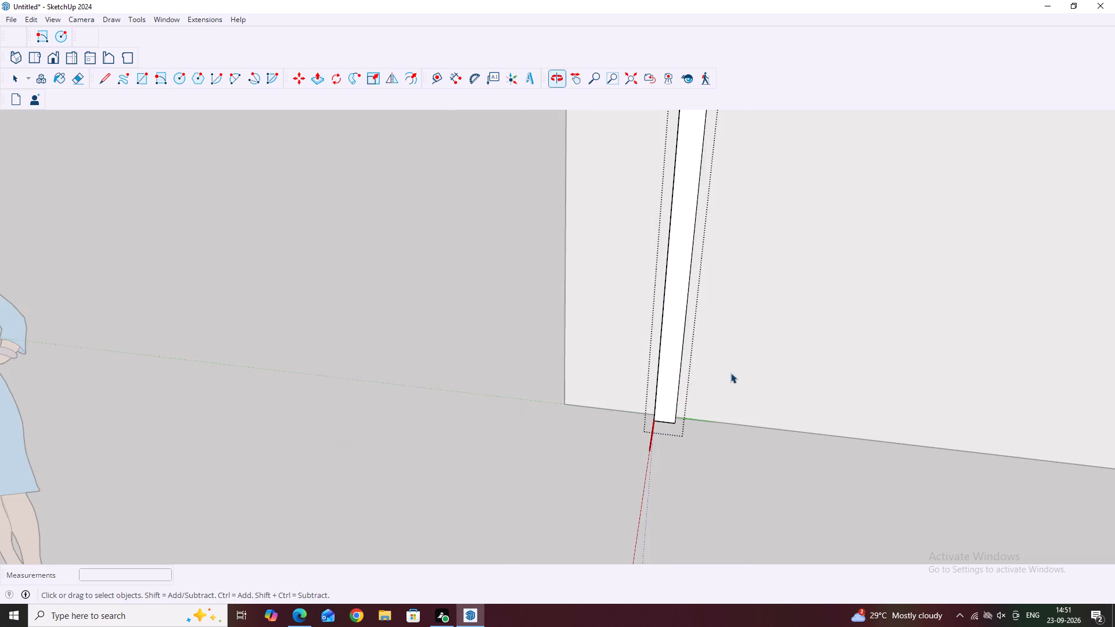
middle_drag(723, 368, 687, 359)
scroll(652, 373, down, 3)
scroll(654, 417, up, 6)
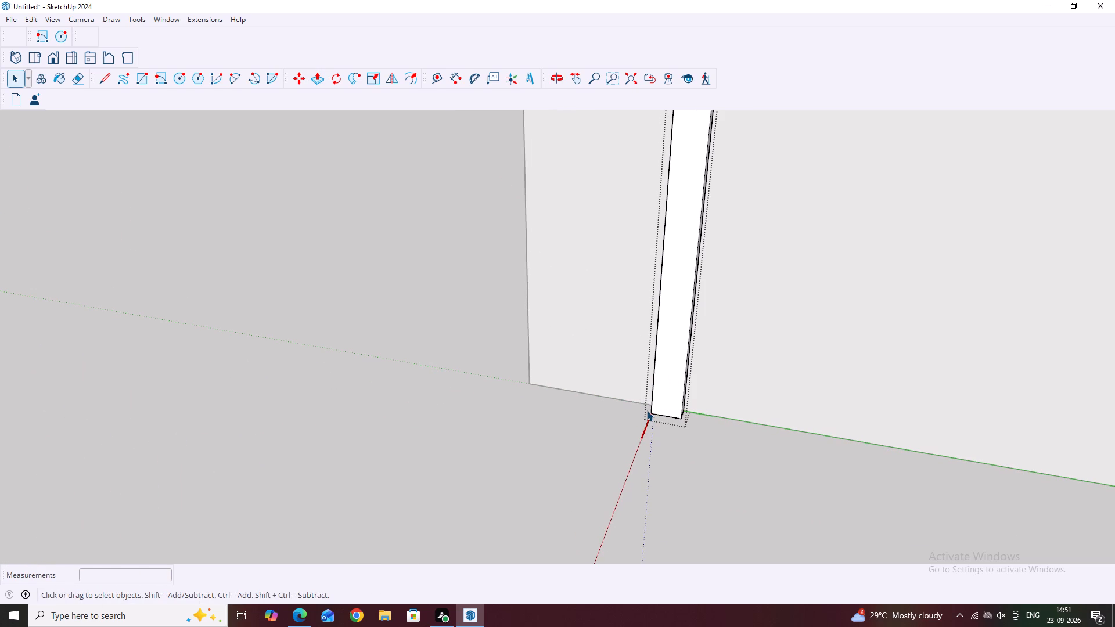
key(c)
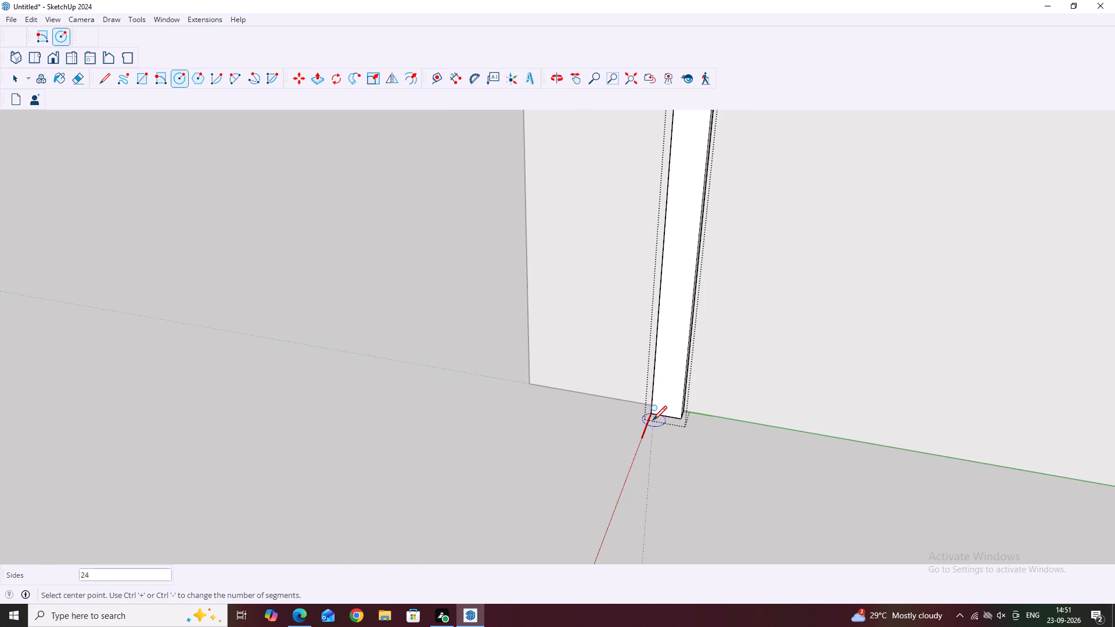
key(Escape)
key(space)
scroll(657, 416, up, 2)
middle_drag(673, 418, 763, 406)
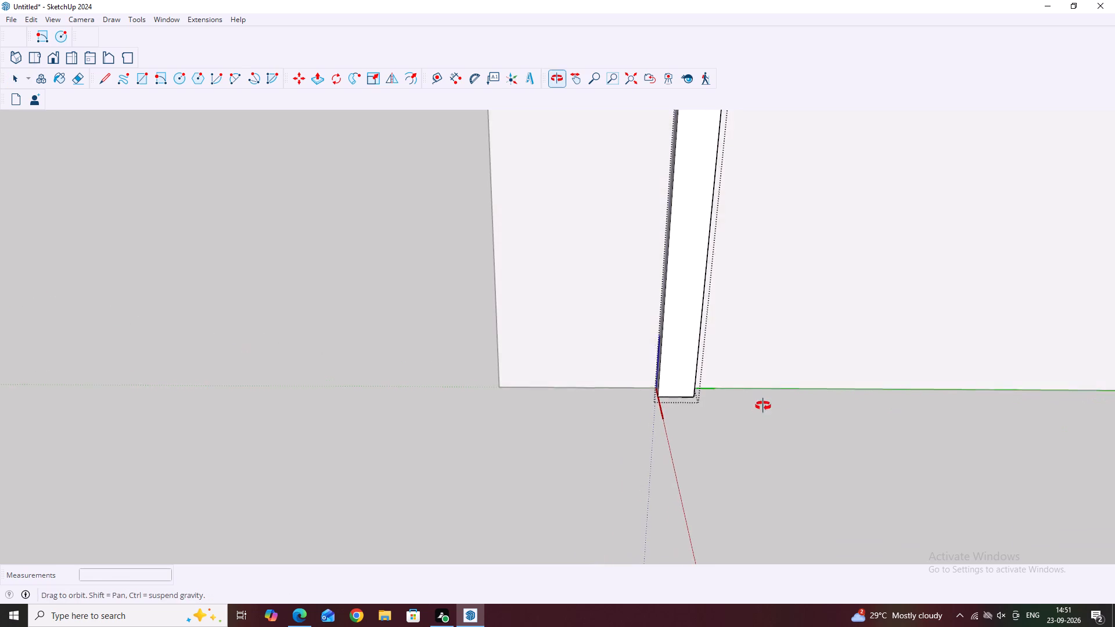
middle_drag(763, 406, 765, 401)
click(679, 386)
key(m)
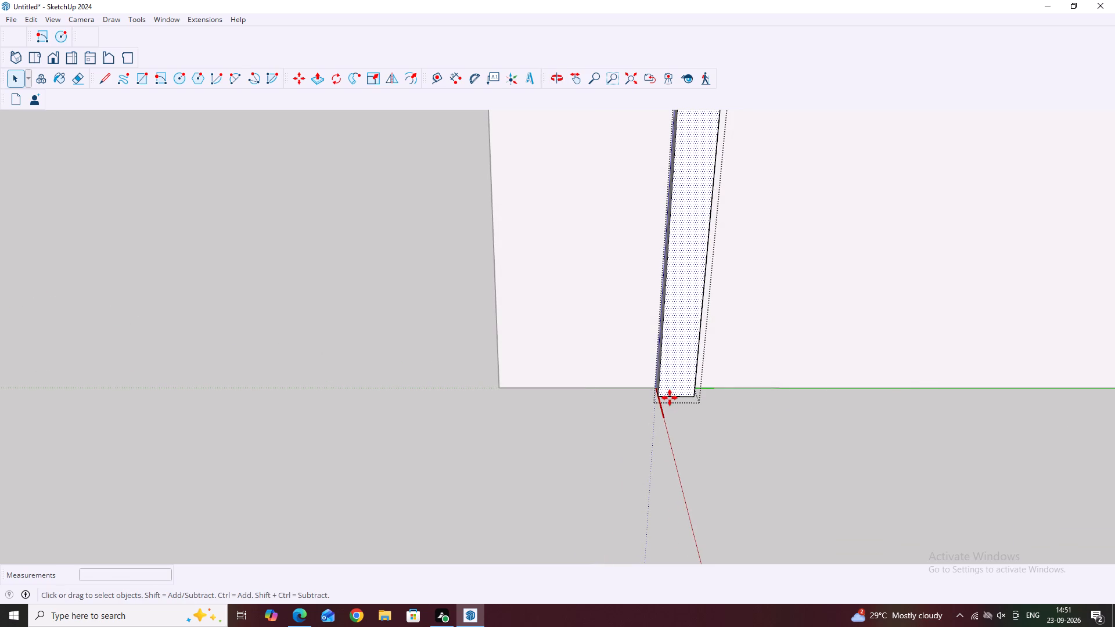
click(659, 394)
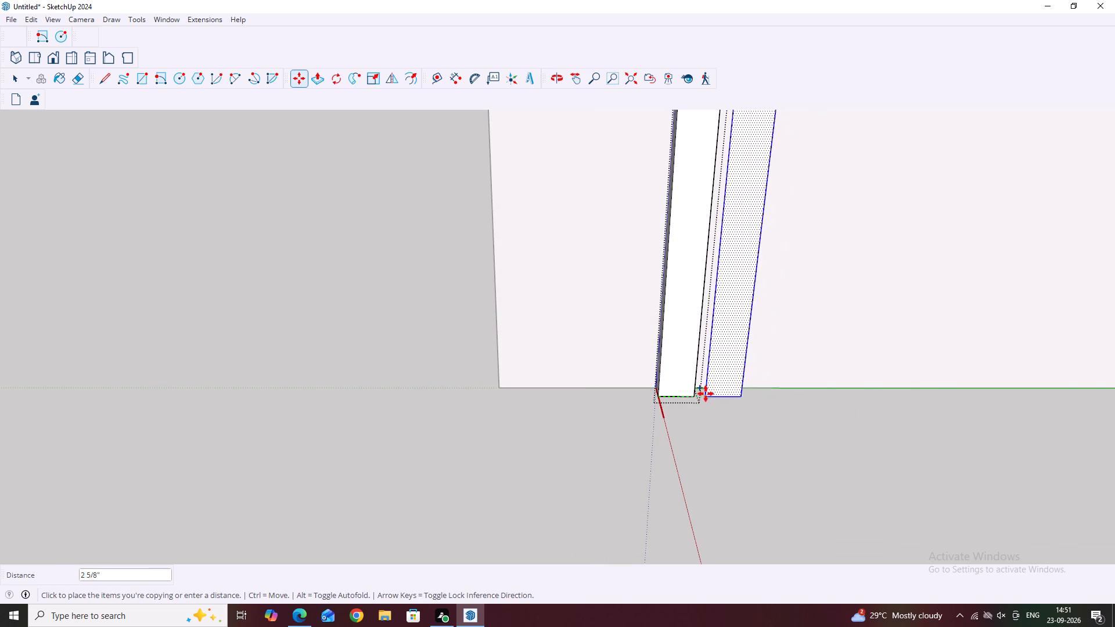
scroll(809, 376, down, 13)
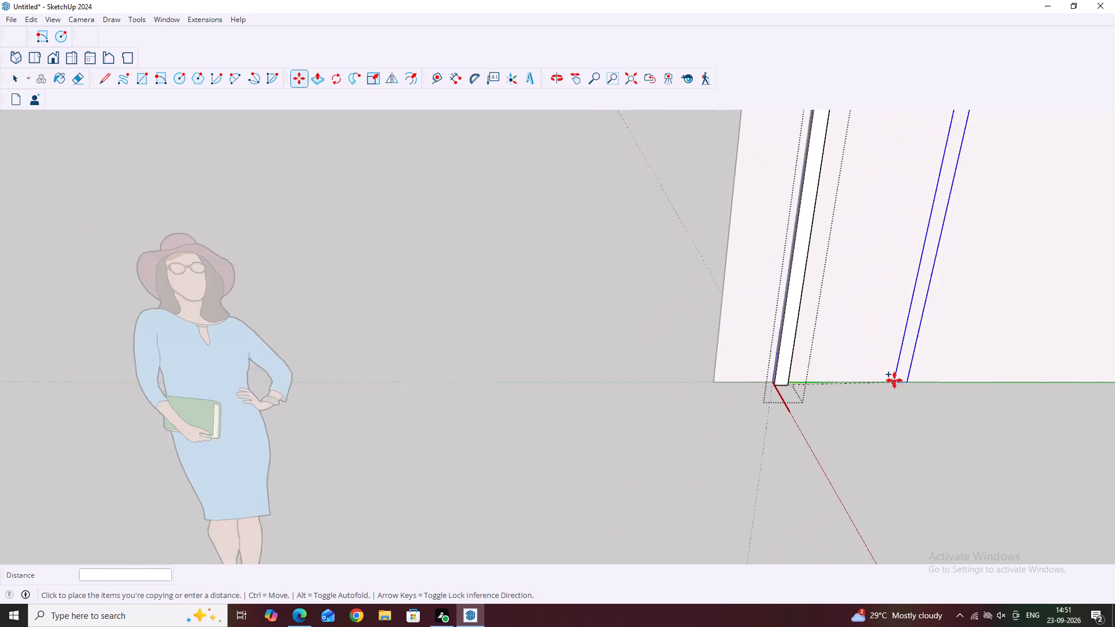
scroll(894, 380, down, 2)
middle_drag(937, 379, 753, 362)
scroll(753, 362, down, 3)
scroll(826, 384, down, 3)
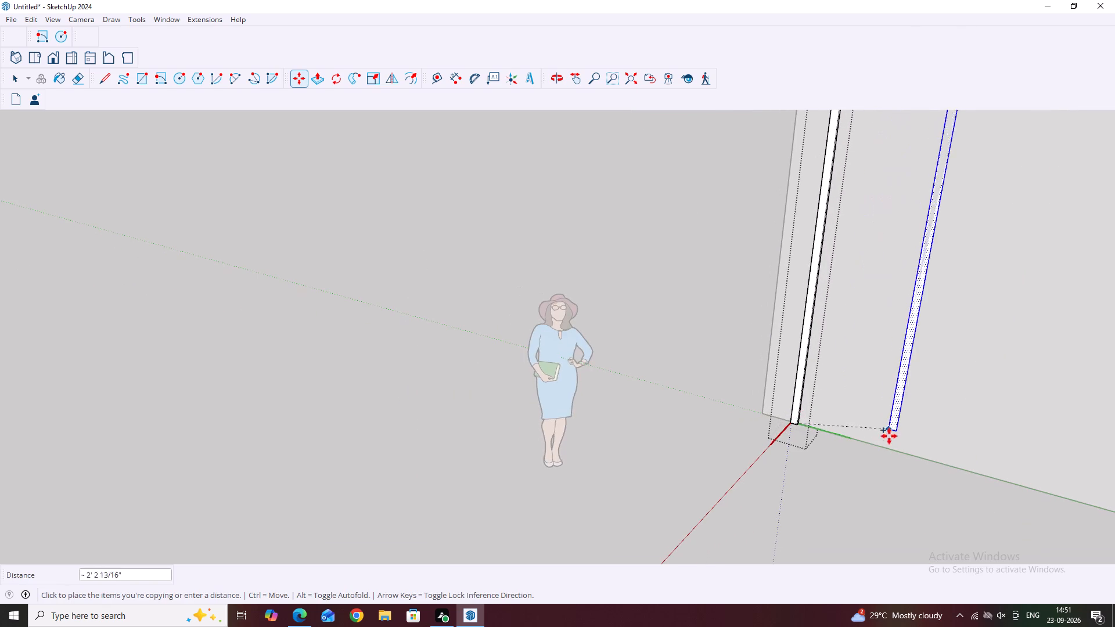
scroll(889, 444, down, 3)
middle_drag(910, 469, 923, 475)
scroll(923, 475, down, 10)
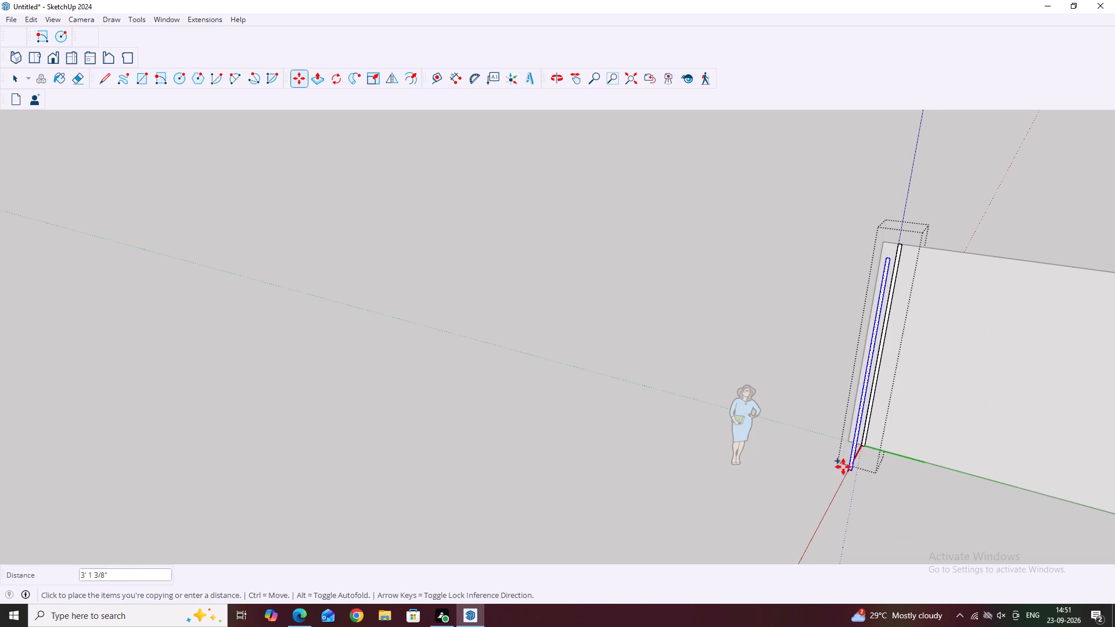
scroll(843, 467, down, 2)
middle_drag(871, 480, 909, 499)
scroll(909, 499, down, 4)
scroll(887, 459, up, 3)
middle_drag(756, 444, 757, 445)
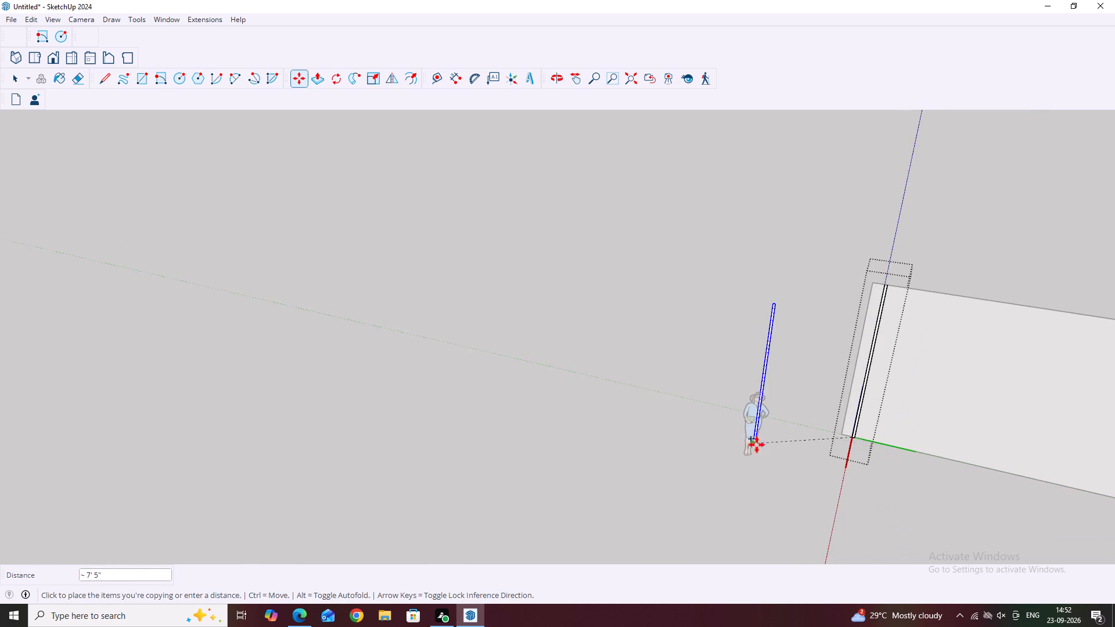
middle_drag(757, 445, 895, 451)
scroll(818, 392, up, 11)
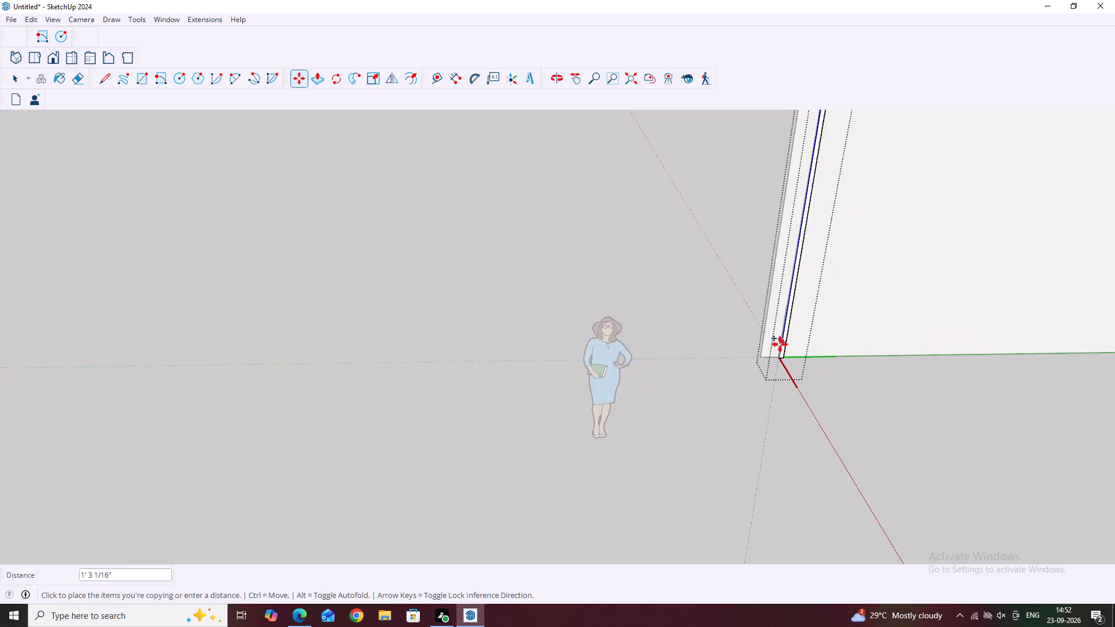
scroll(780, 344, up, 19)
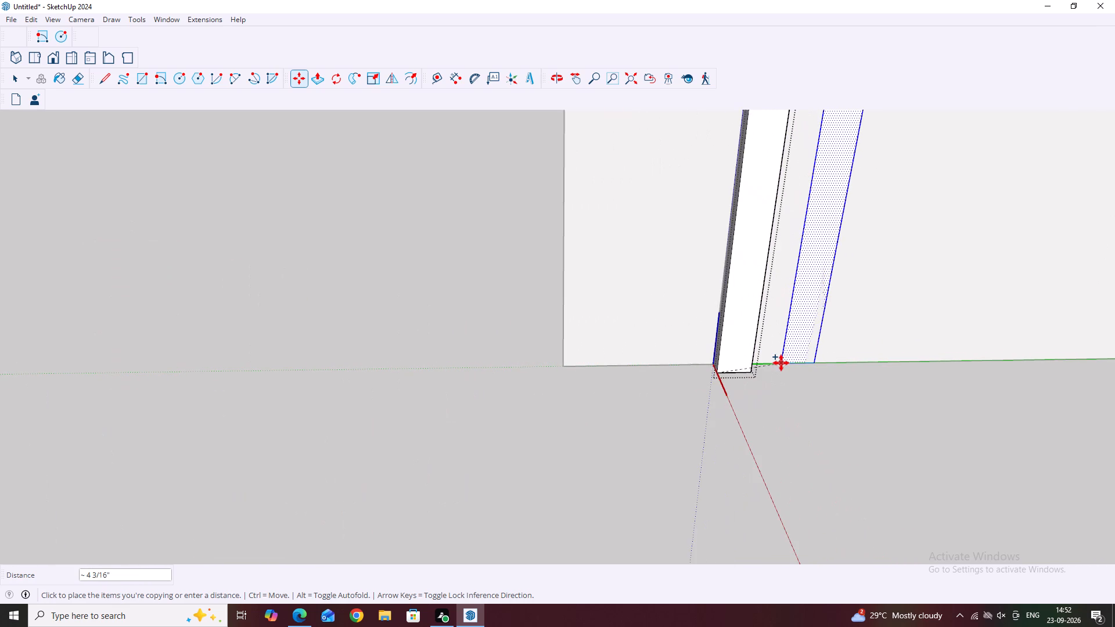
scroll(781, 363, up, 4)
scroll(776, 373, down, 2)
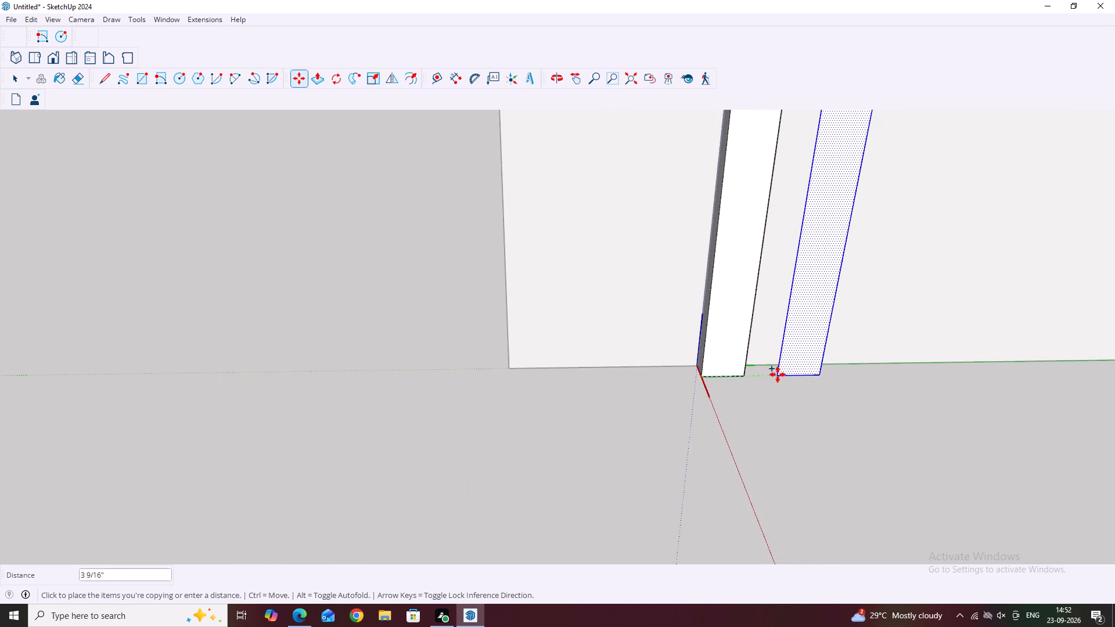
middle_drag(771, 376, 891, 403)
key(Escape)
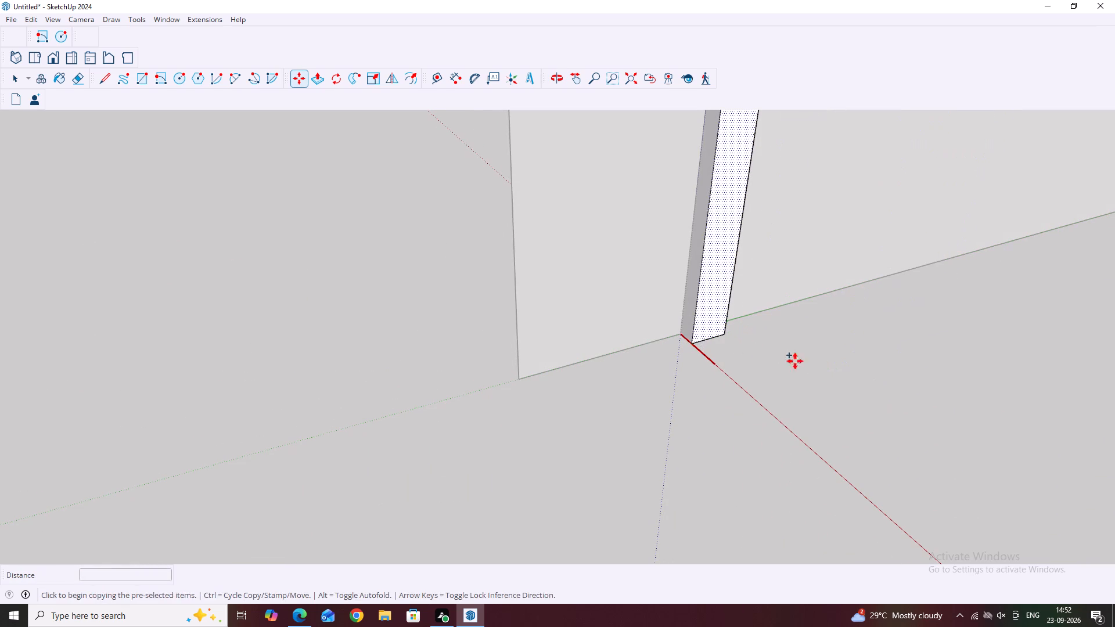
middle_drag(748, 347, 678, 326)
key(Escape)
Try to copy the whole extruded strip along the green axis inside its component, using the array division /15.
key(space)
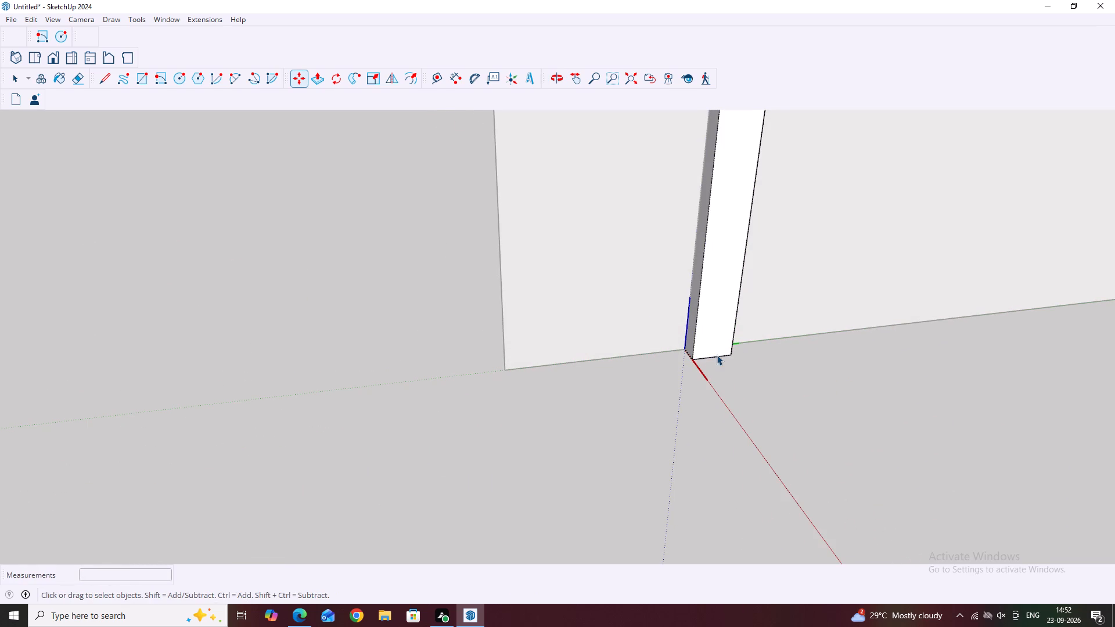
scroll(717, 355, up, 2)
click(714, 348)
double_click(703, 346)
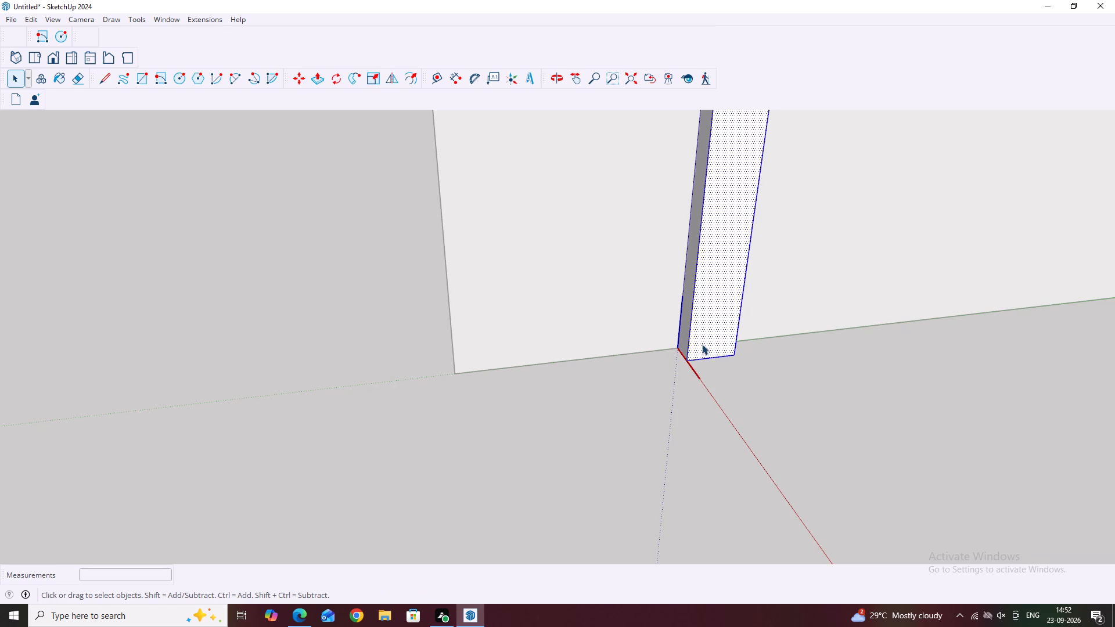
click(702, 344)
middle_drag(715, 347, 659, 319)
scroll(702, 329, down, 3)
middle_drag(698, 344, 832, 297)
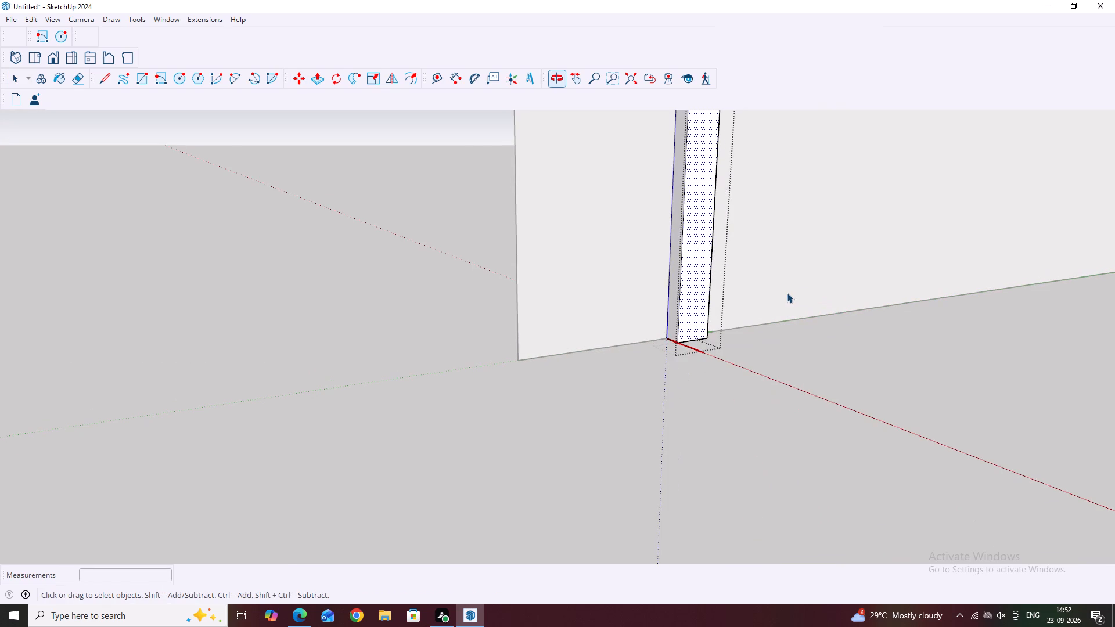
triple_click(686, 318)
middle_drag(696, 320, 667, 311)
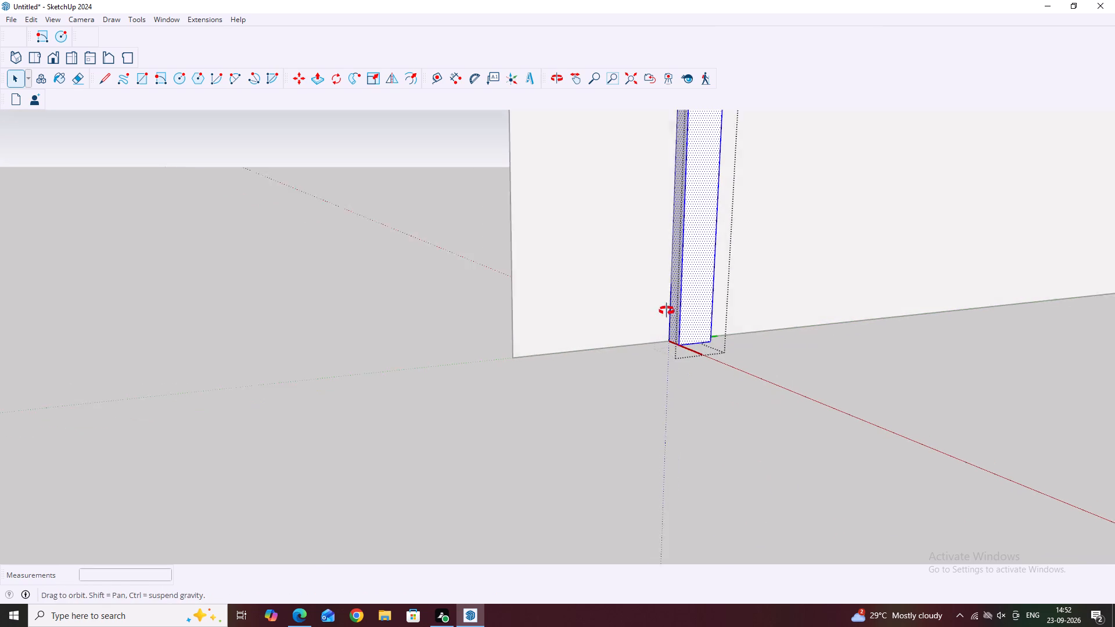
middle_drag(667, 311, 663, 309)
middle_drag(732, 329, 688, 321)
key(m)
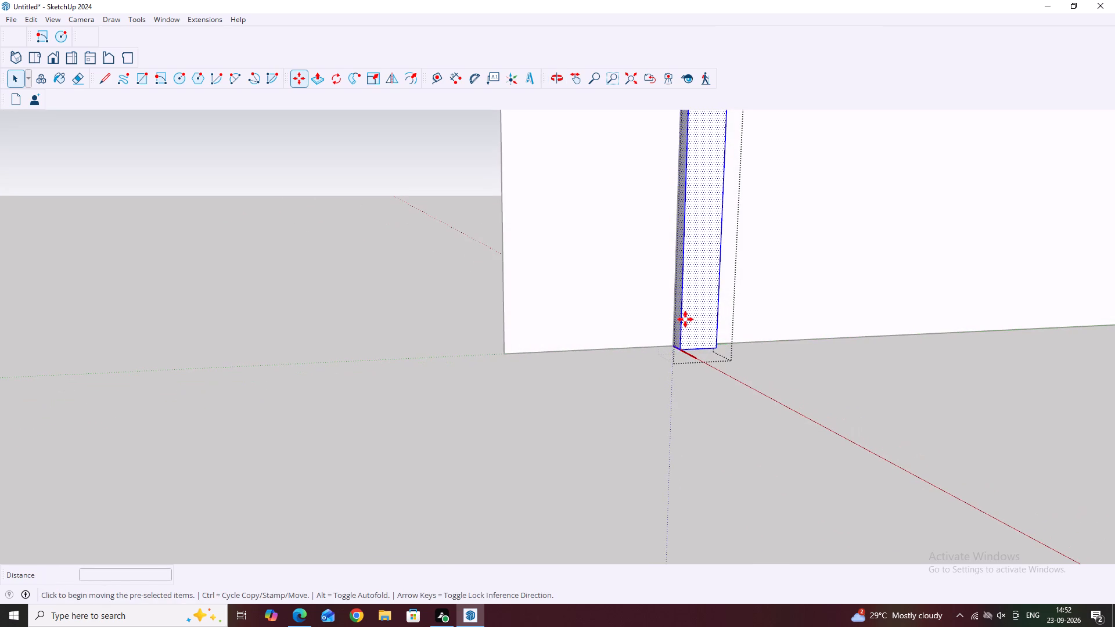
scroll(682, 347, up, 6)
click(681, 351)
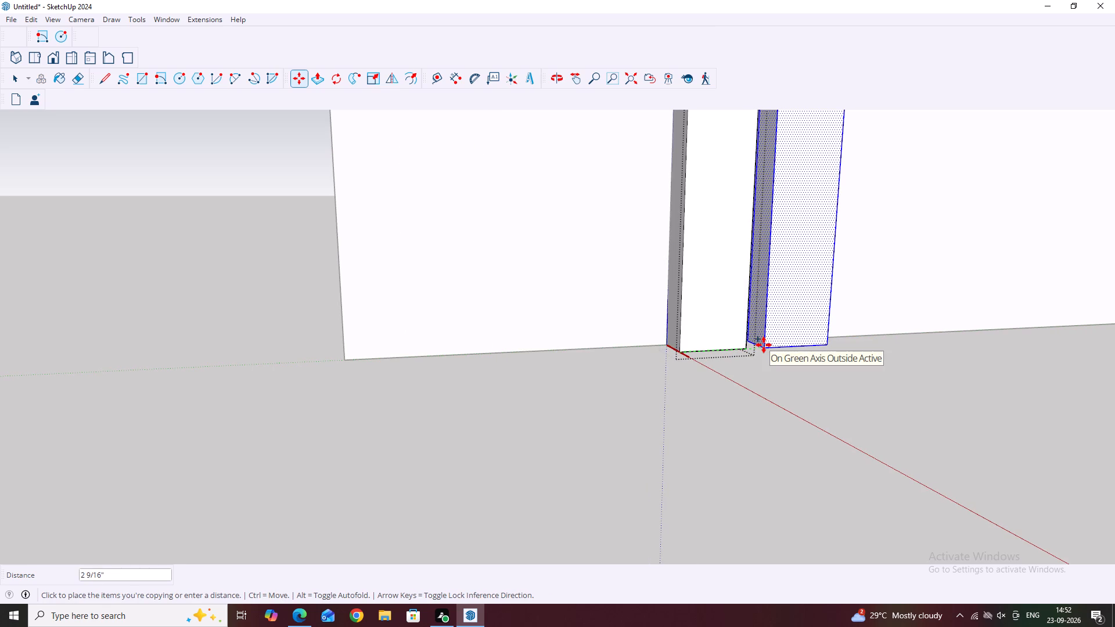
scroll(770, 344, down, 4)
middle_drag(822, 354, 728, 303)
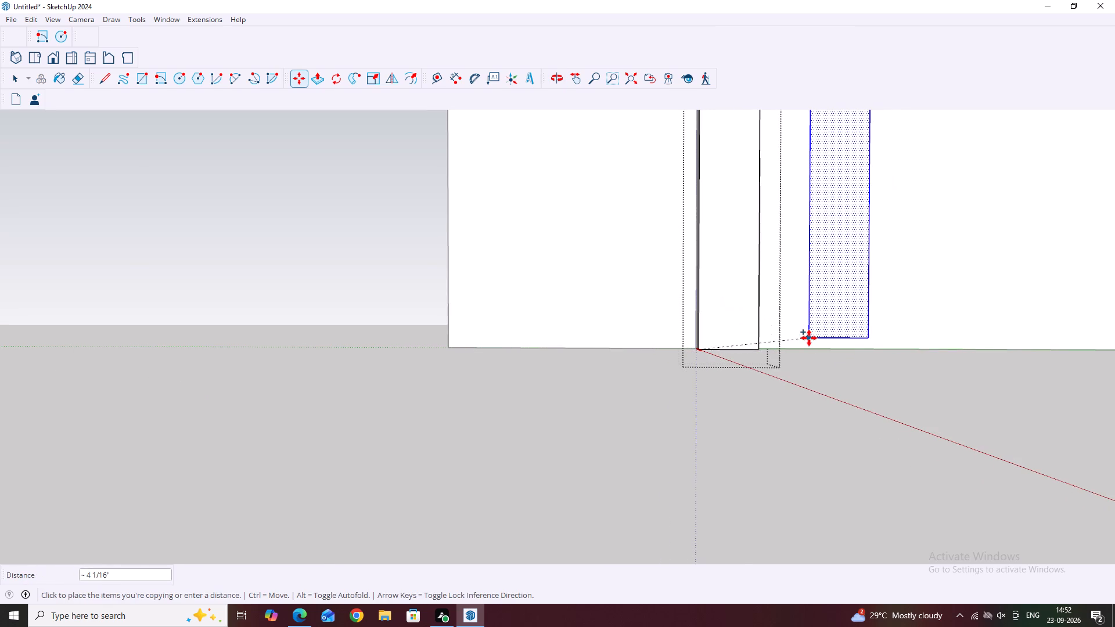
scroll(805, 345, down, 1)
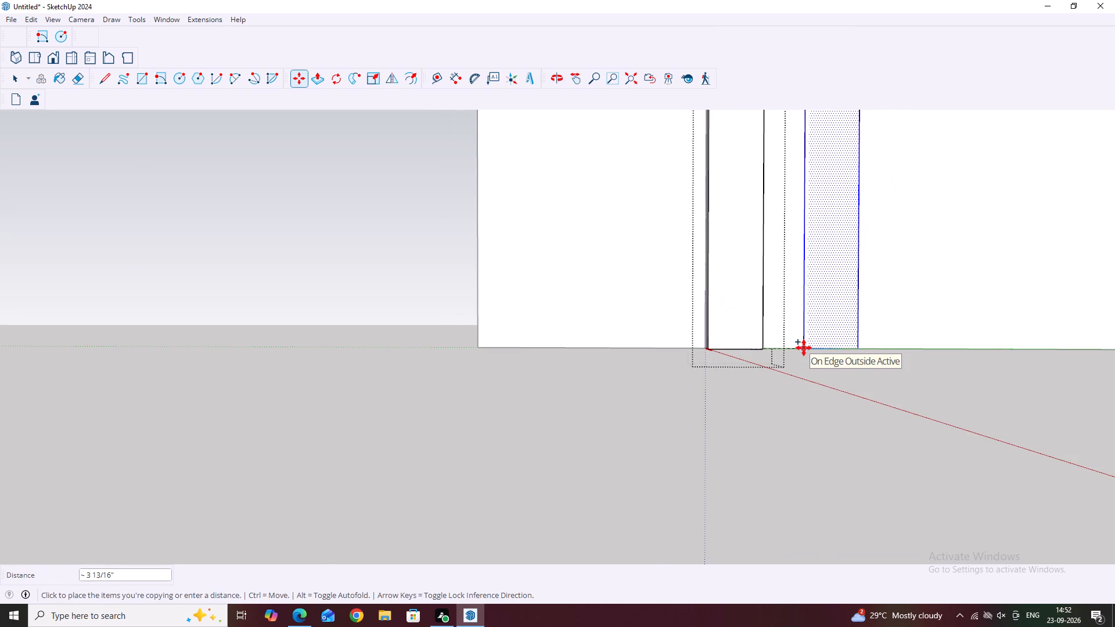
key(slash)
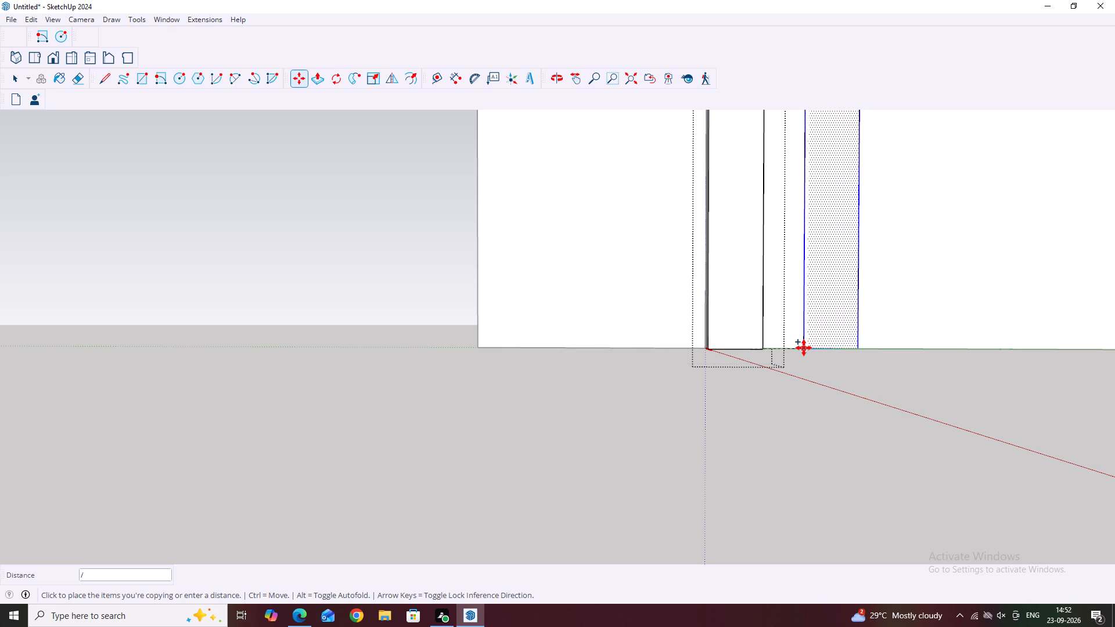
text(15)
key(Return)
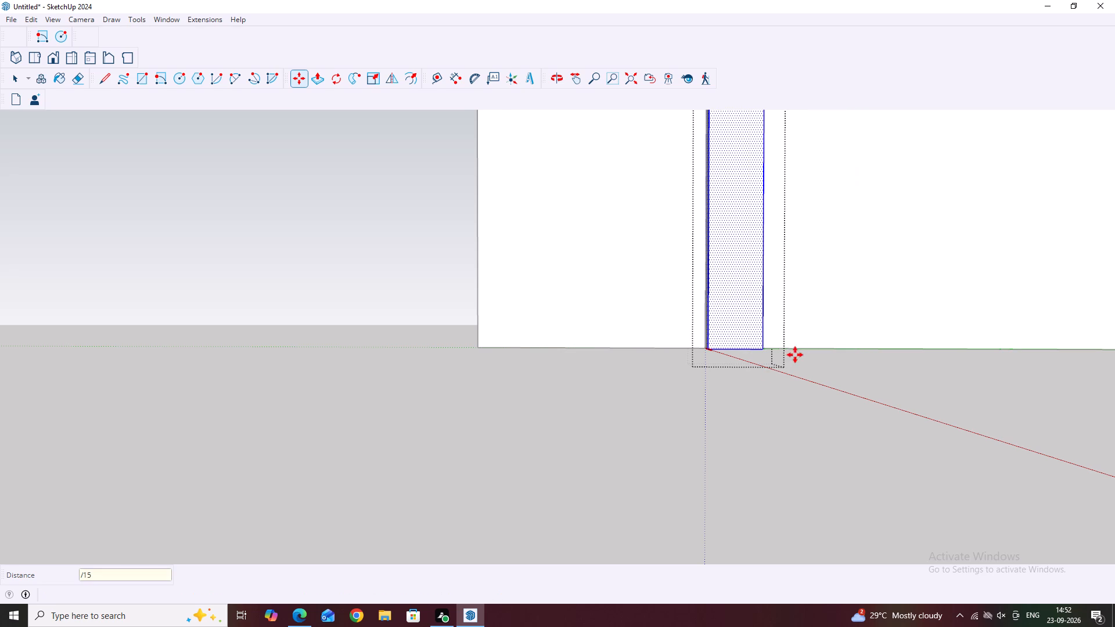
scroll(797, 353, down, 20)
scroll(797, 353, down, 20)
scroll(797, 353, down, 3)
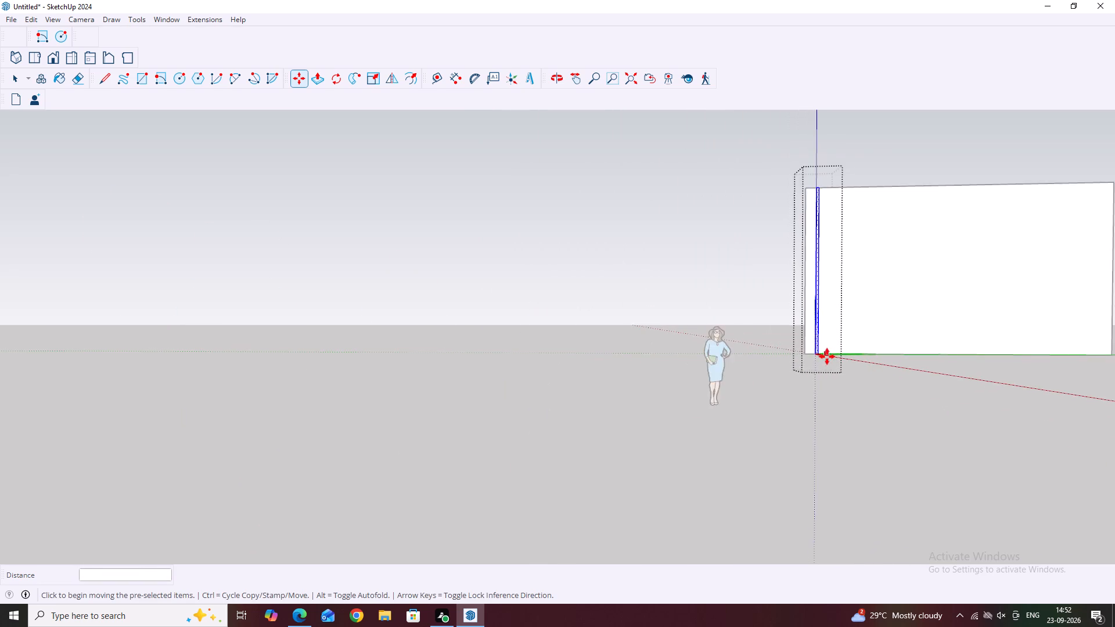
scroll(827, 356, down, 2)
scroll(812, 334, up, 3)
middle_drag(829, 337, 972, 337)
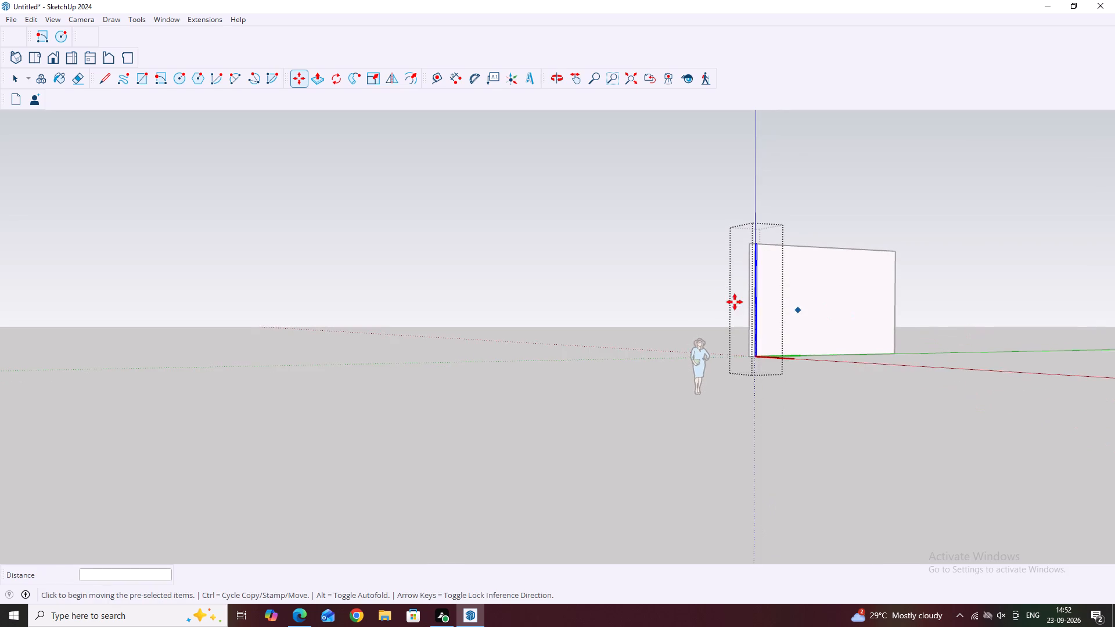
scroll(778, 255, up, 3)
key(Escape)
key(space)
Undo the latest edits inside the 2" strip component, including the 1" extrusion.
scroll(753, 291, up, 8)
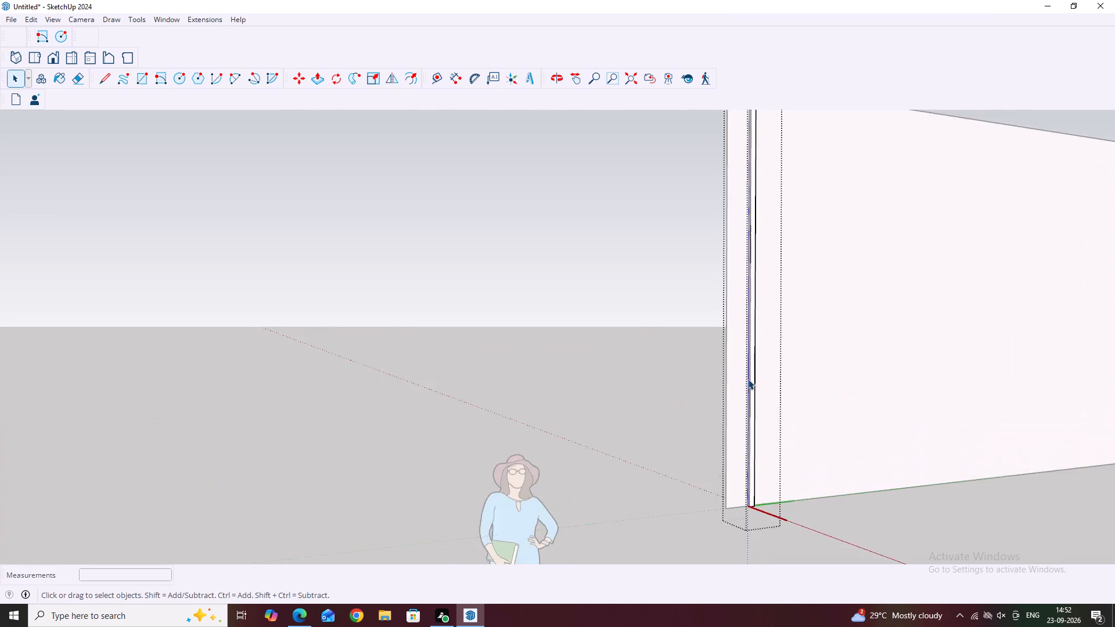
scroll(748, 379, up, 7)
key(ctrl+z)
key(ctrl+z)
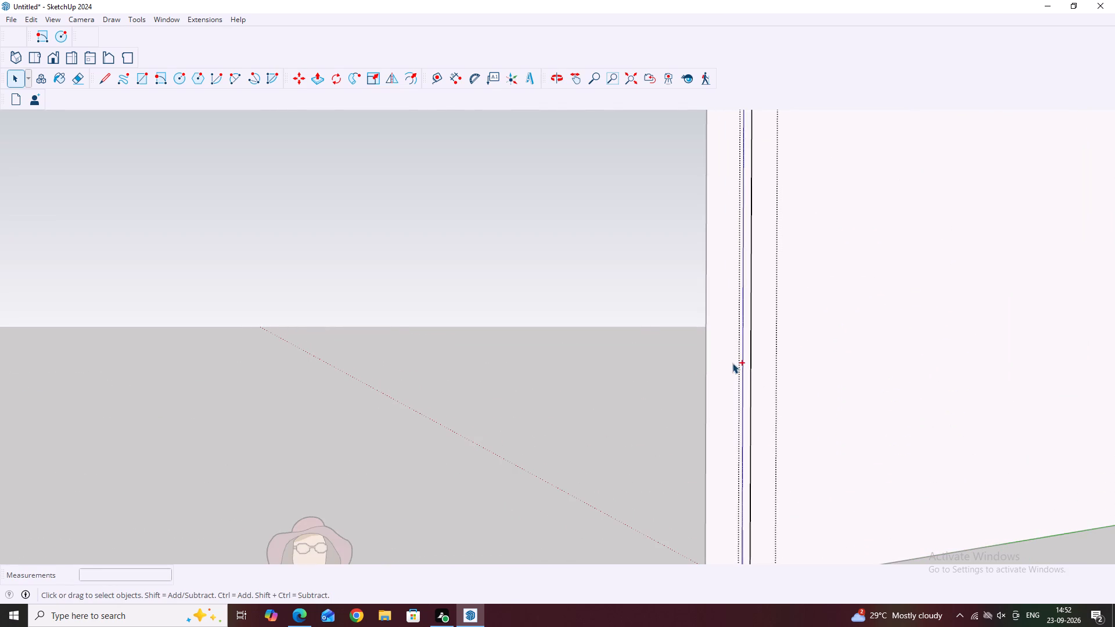
Extrude the 2" strip's flat face 1" outward inside its component with Push/Pull.
ctrl+scroll(710, 366, down, 2)
scroll(751, 468, up, 4)
middle_drag(746, 471, 604, 293)
scroll(896, 382, down, 5)
middle_drag(897, 420, 778, 354)
scroll(778, 354, down, 7)
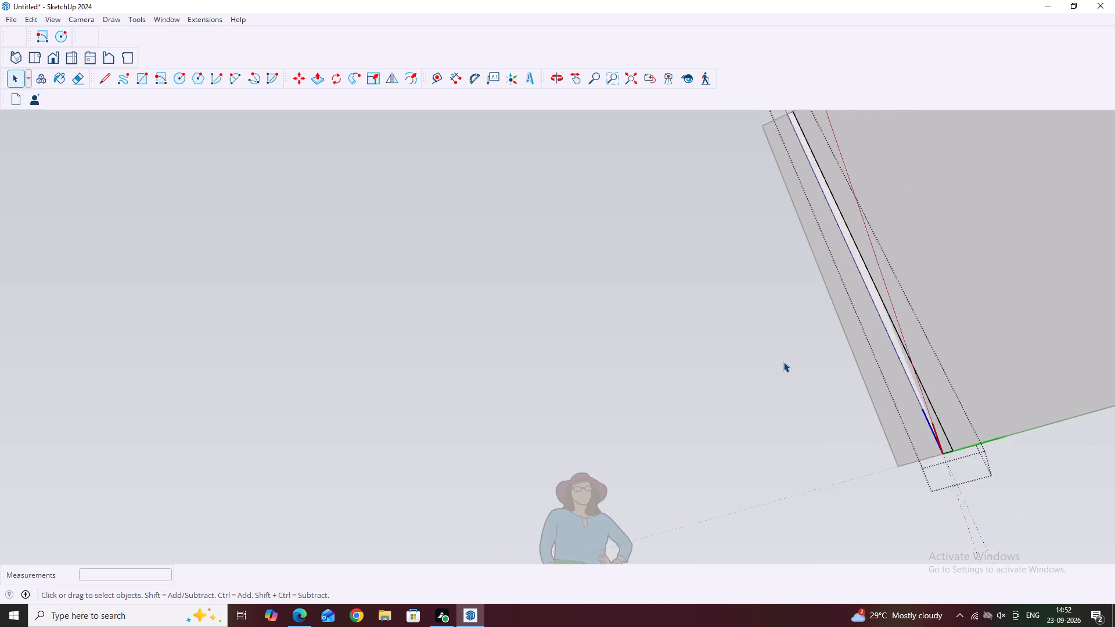
scroll(783, 362, down, 10)
middle_drag(830, 312, 894, 496)
middle_drag(803, 344, 817, 439)
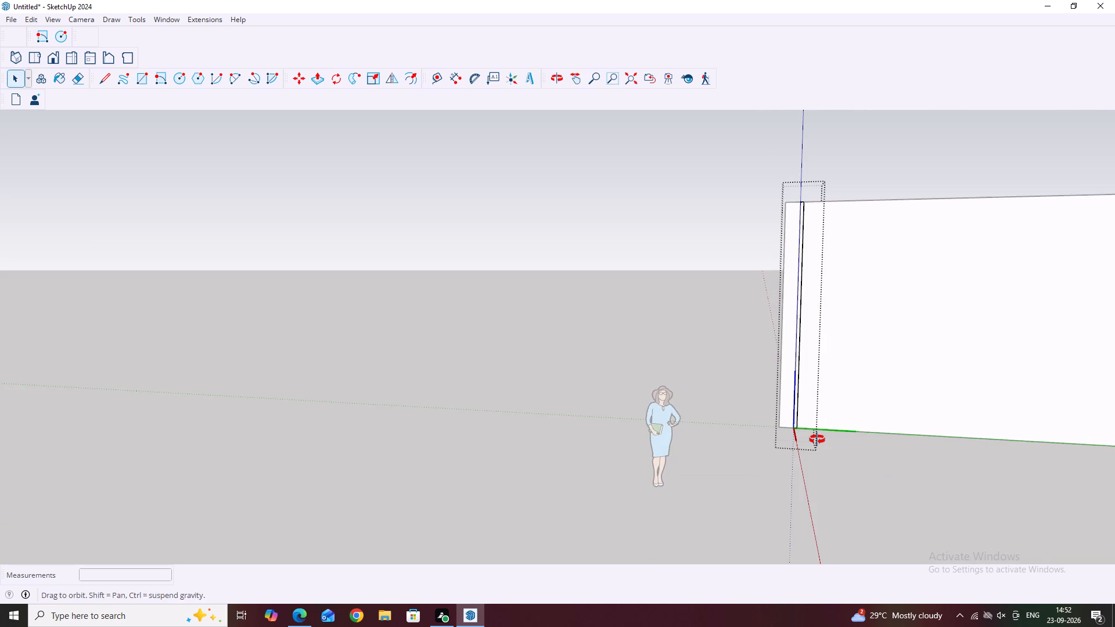
middle_drag(817, 439, 815, 472)
scroll(780, 383, up, 6)
middle_drag(799, 395, 758, 377)
scroll(758, 377, up, 1)
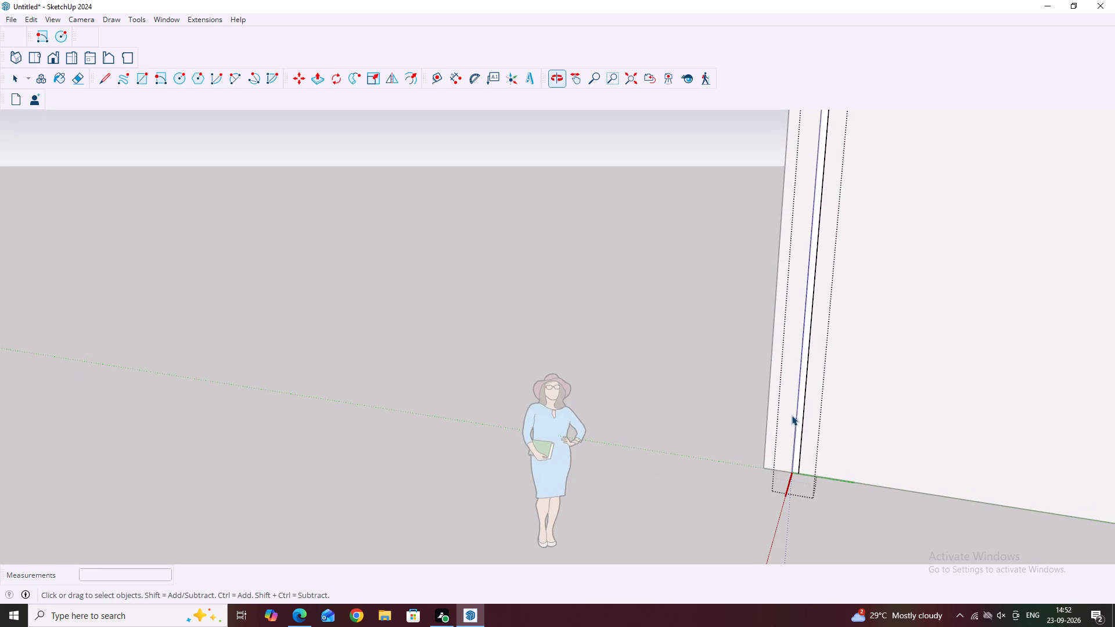
click(799, 429)
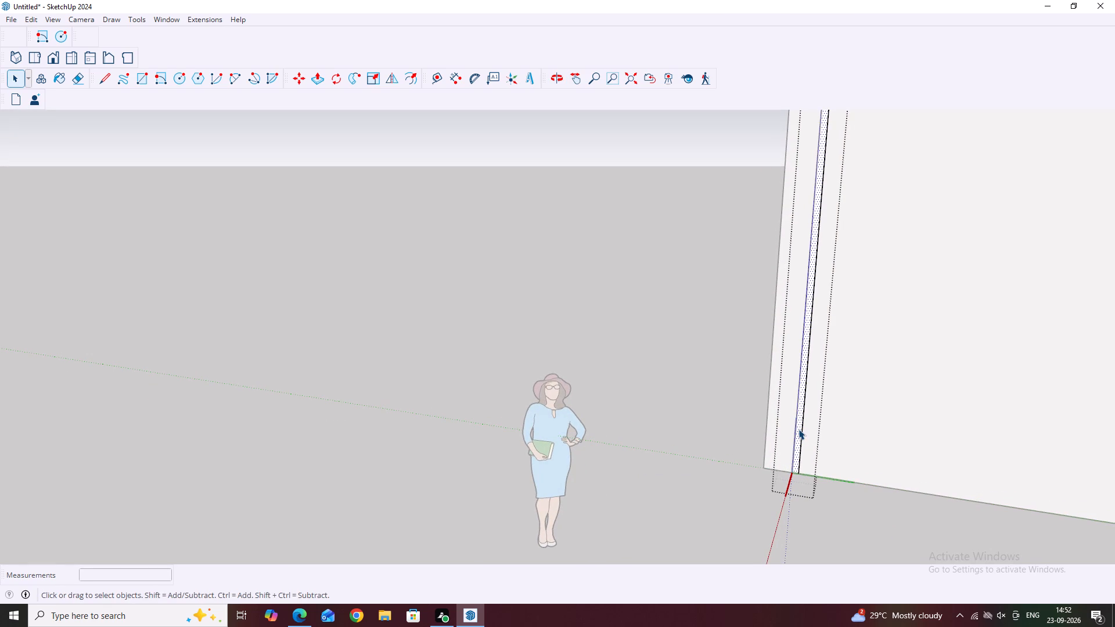
key(p)
click(799, 429)
key(1)
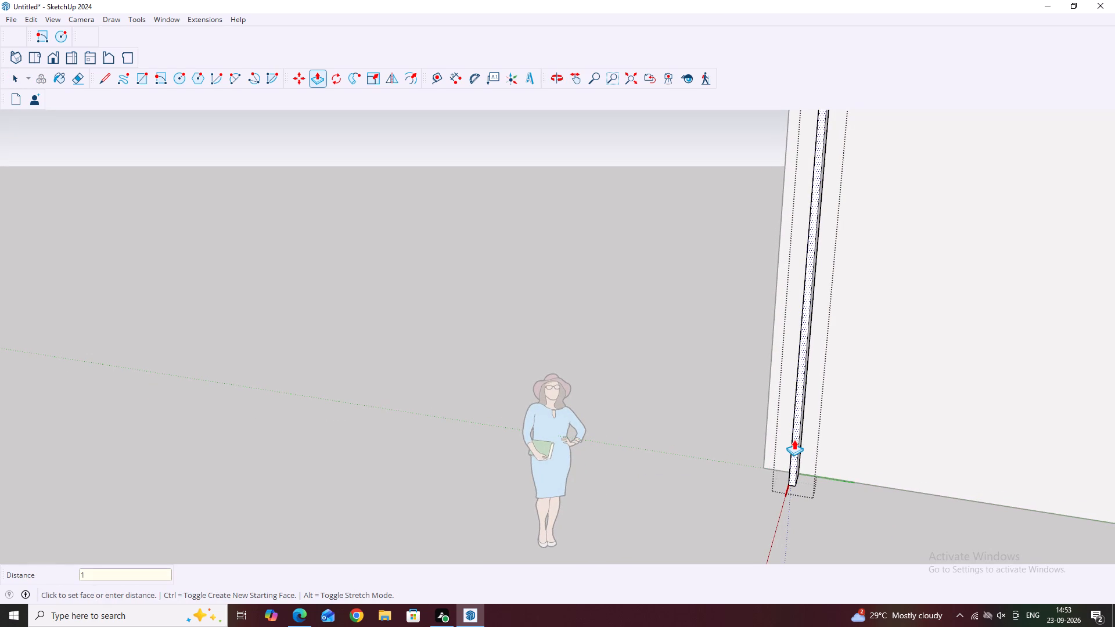
key(shift+quotedbl)
key(Return)
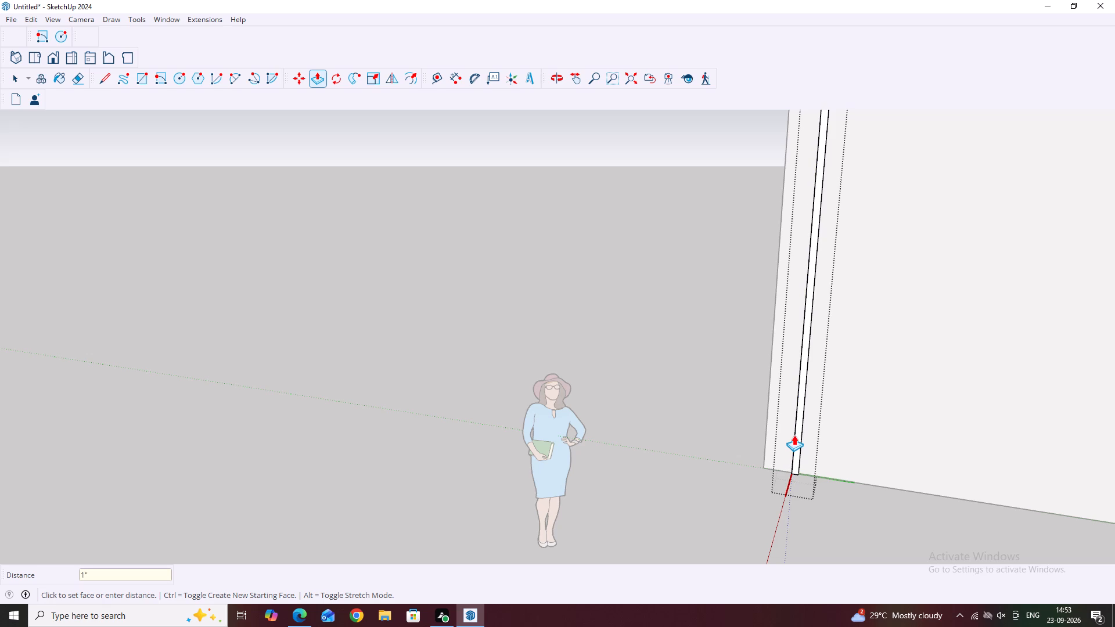
key(Escape)
key(space)
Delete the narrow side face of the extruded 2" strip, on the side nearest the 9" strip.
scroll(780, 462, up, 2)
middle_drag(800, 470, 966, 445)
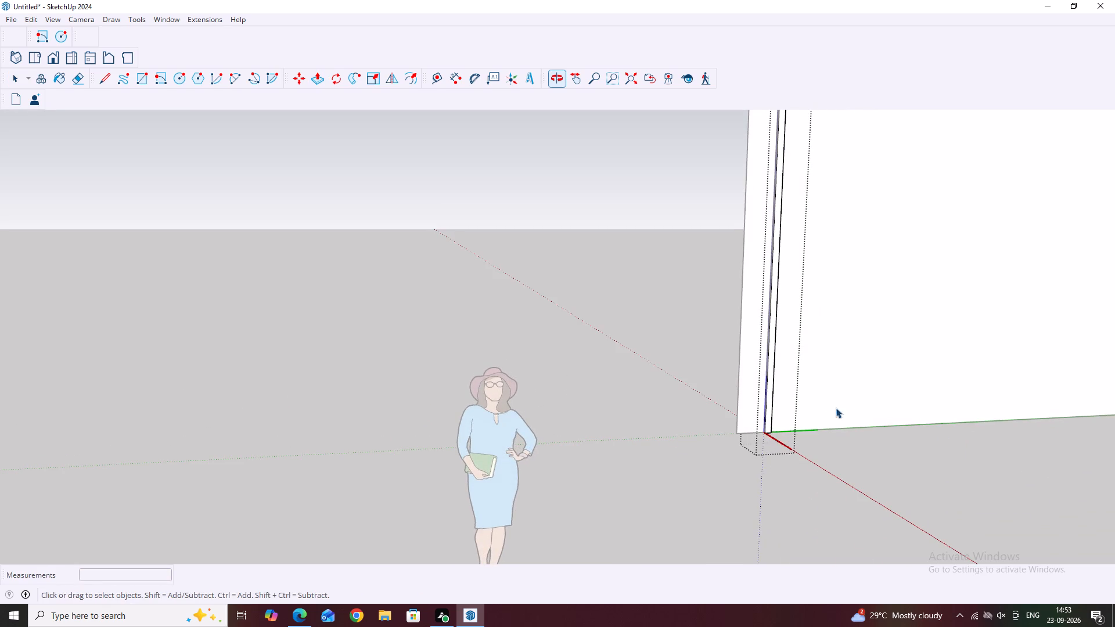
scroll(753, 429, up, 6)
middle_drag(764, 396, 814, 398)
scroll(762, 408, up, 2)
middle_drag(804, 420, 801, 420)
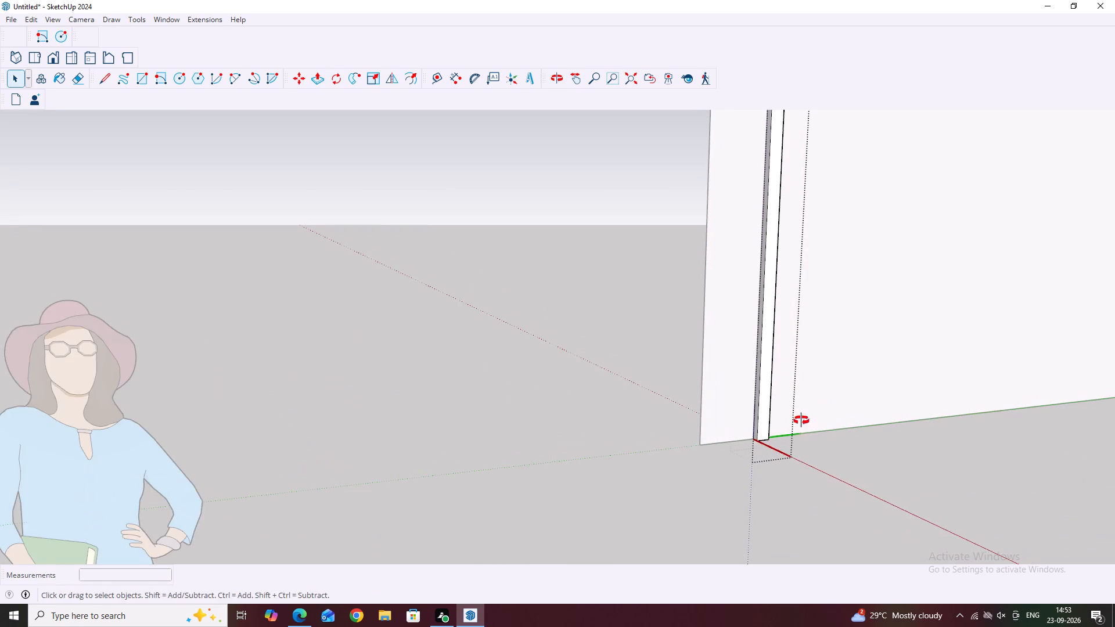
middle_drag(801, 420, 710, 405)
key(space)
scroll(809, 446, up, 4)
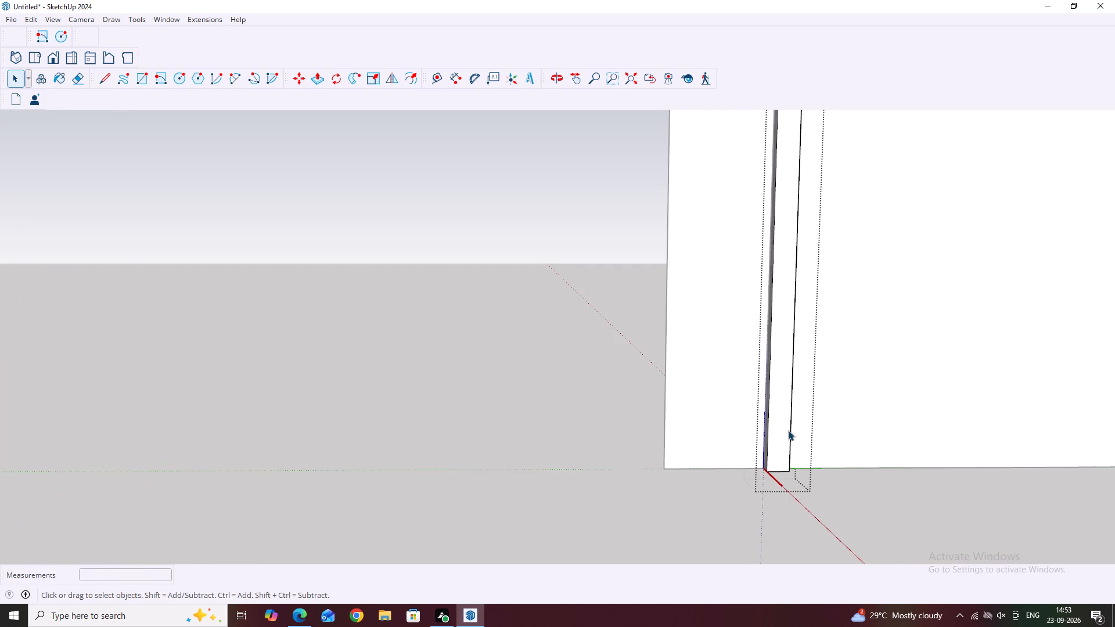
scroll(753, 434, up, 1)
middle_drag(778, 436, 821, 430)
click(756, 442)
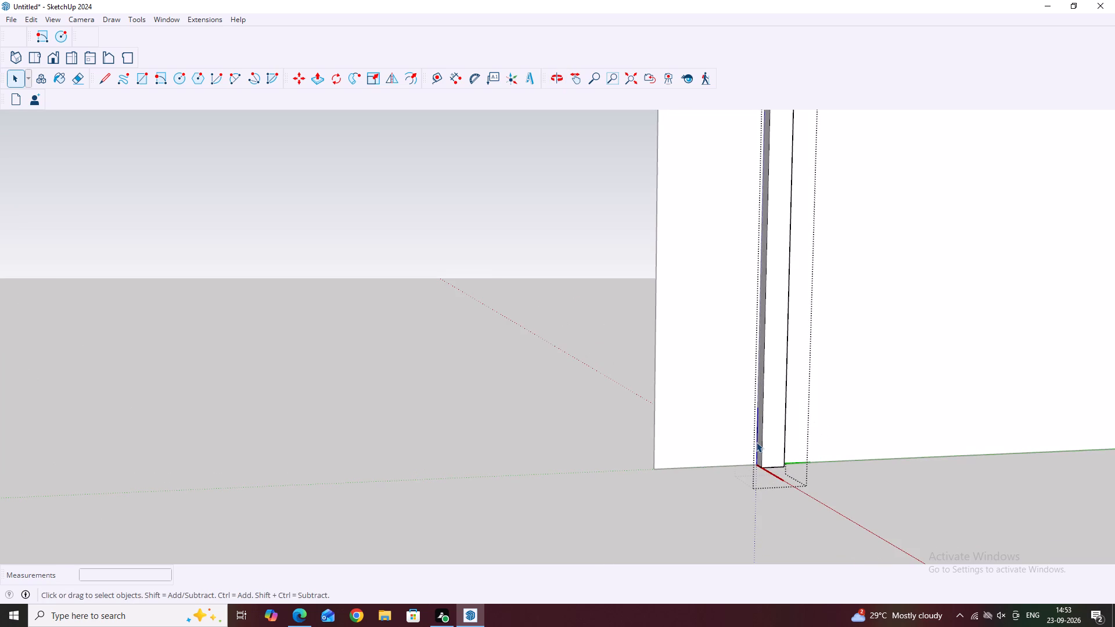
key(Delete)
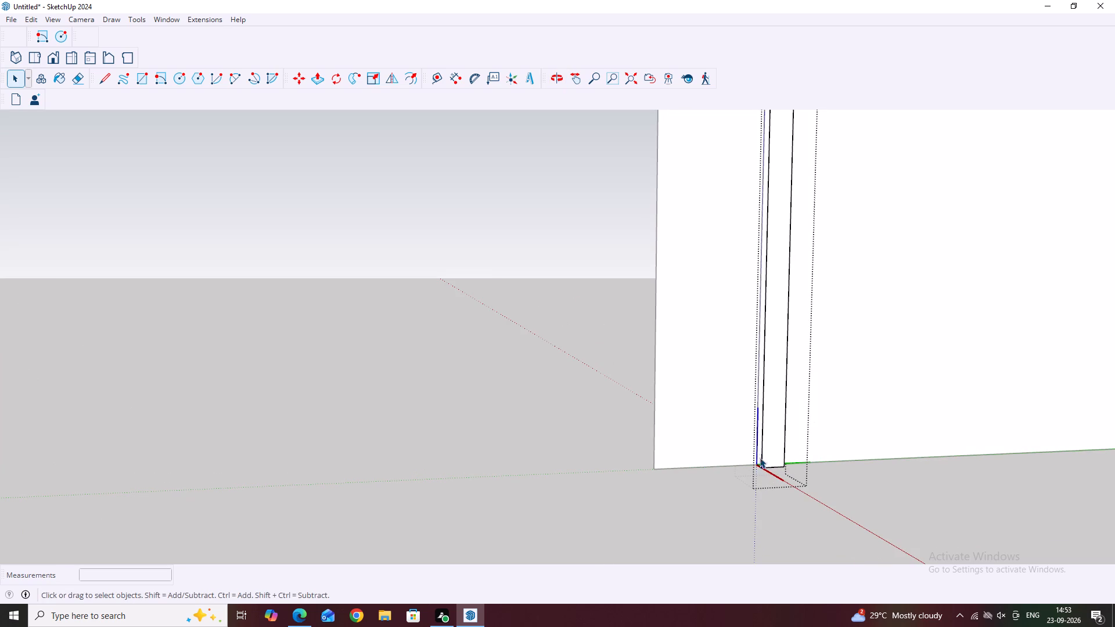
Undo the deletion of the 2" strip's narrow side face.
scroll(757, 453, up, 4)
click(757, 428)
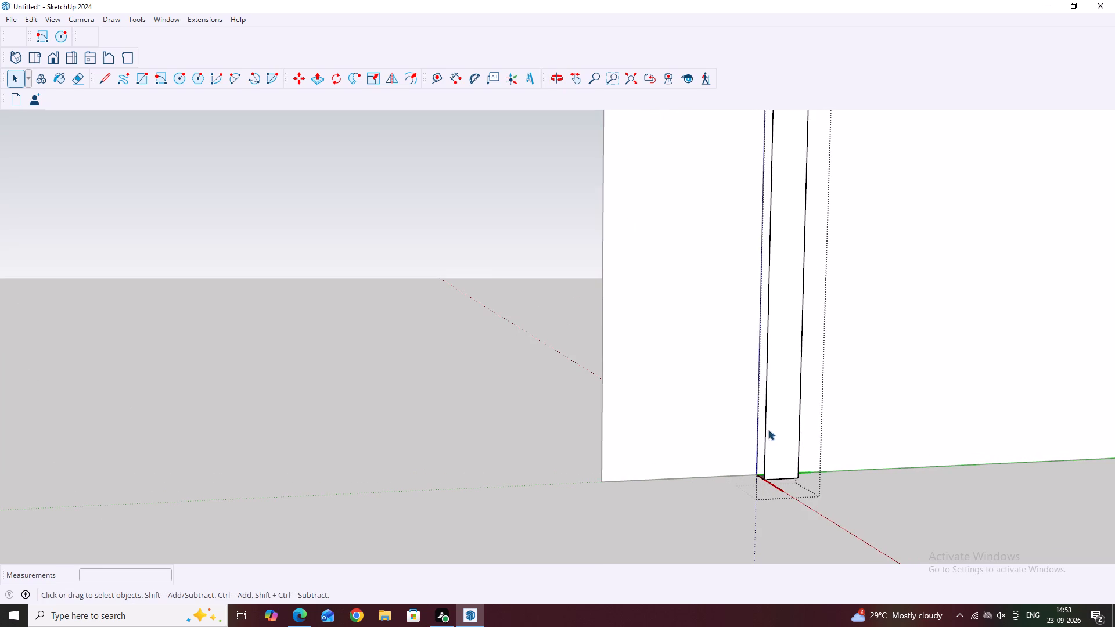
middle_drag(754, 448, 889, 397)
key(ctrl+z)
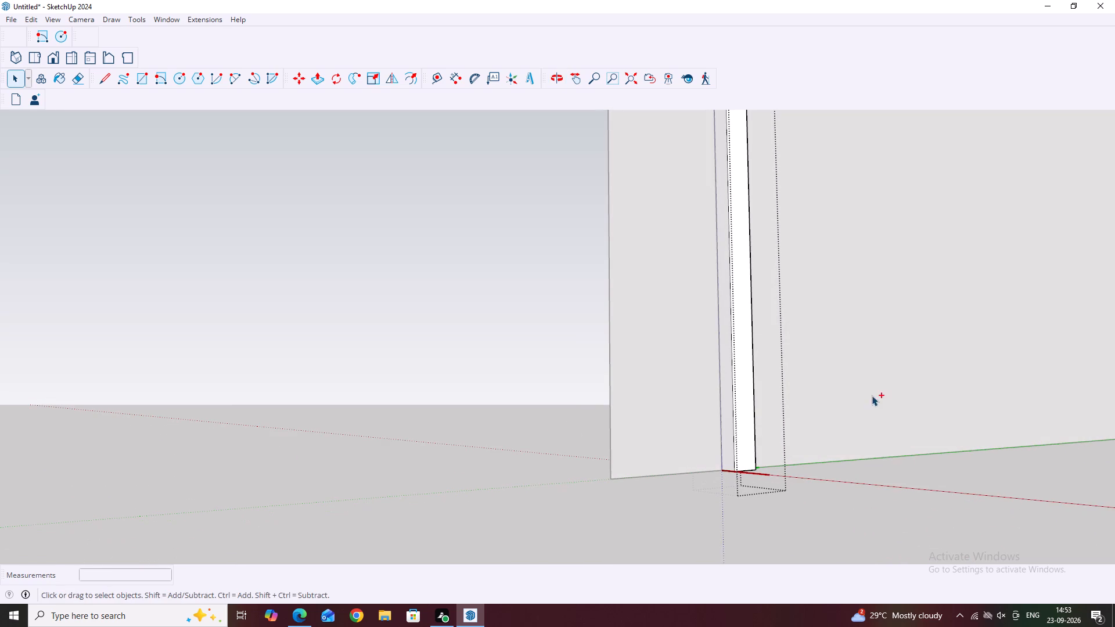
Finish editing the 2" strip component and return to the whole model.
scroll(732, 446, up, 5)
click(717, 451)
scroll(717, 451, down, 2)
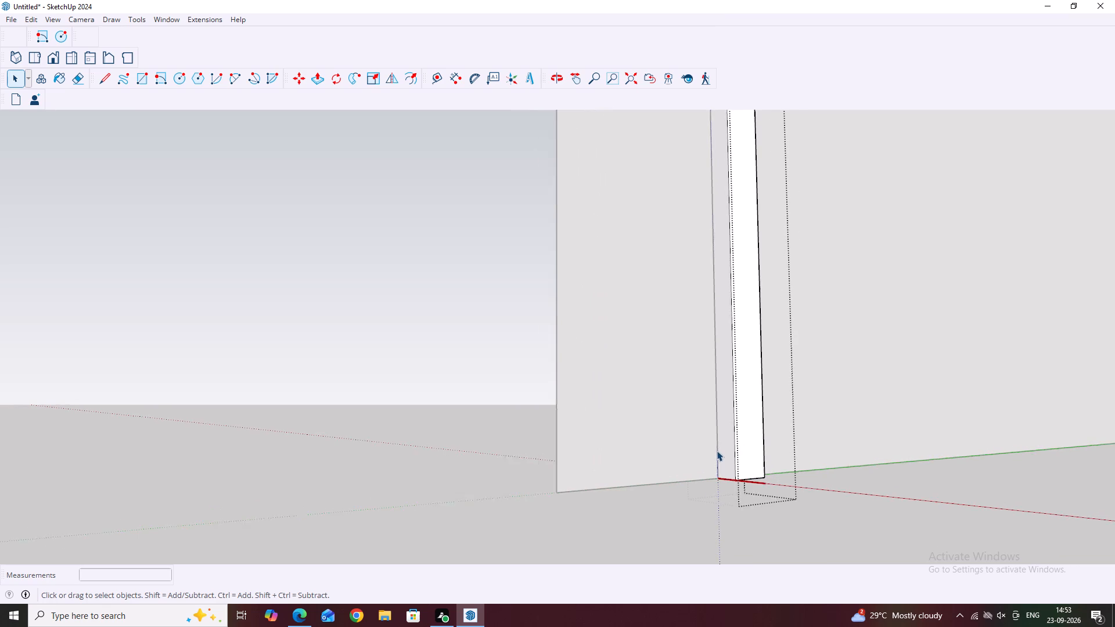
scroll(717, 451, down, 1)
click(836, 475)
Extrude the 9" strip's face 10' forward with Push/Pull, perpendicular to the 20' face.
scroll(790, 475, down, 4)
middle_drag(928, 464, 745, 487)
scroll(745, 487, down, 2)
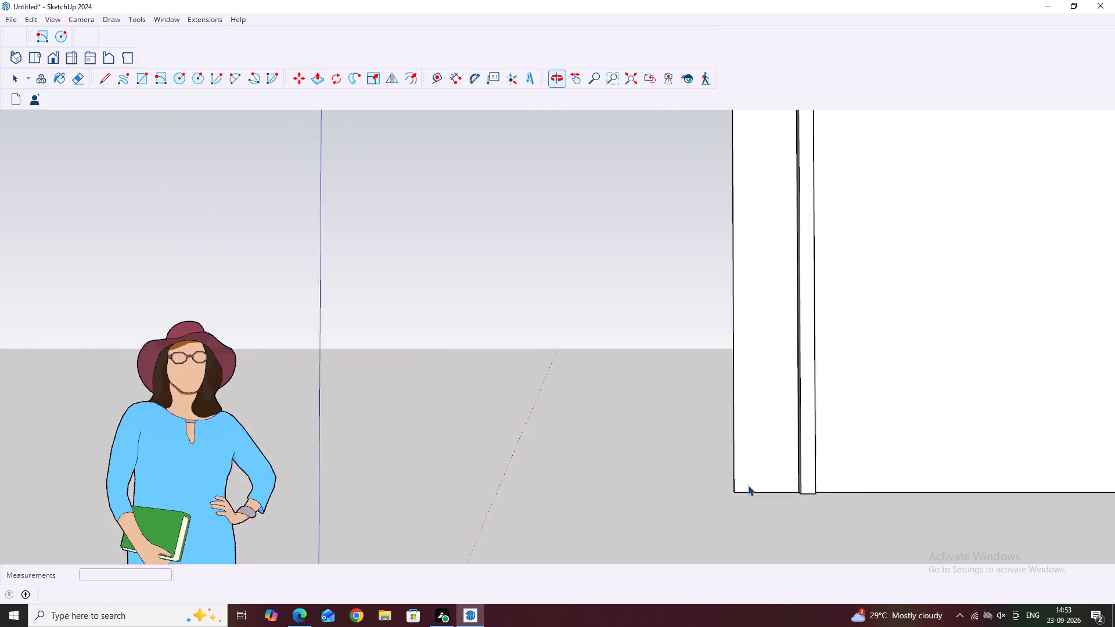
scroll(748, 485, down, 2)
middle_drag(774, 240, 741, 397)
scroll(743, 394, down, 9)
middle_drag(929, 350, 822, 402)
scroll(822, 402, down, 4)
middle_drag(826, 203, 793, 398)
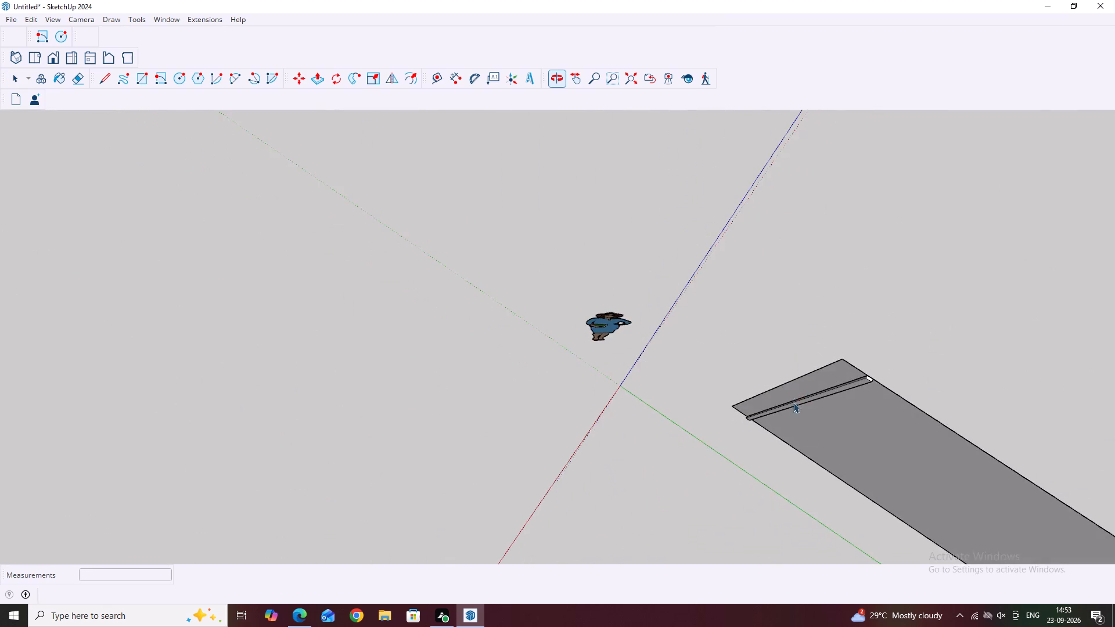
middle_drag(902, 504, 941, 488)
scroll(941, 488, down, 3)
middle_drag(951, 554, 956, 553)
scroll(956, 554, down, 8)
middle_drag(933, 531, 905, 516)
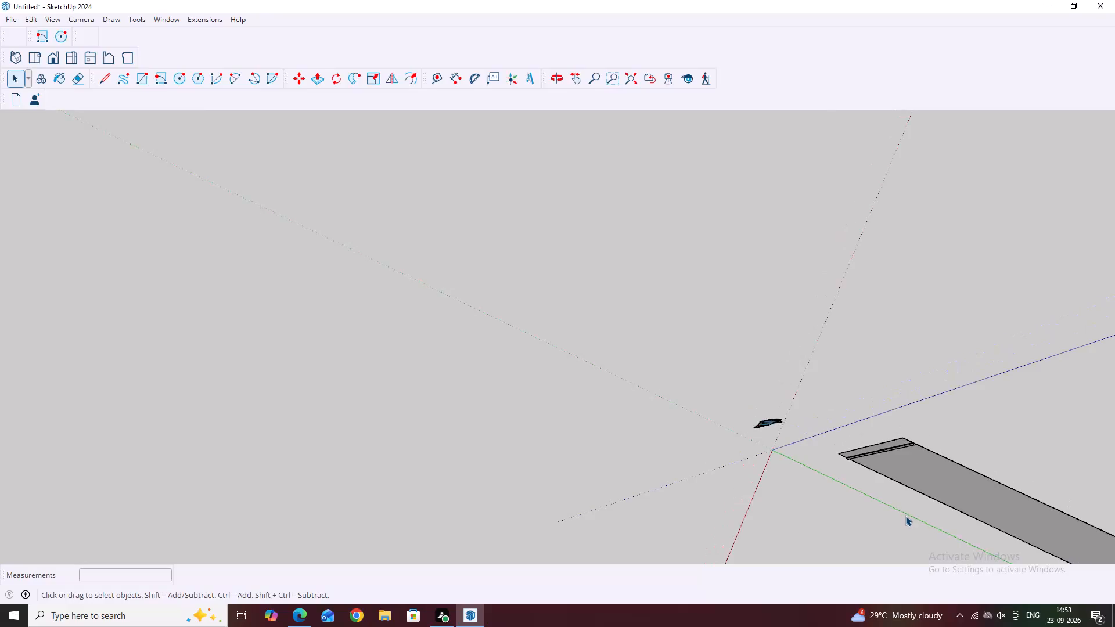
middle_drag(905, 516, 987, 449)
middle_drag(1027, 484, 1003, 395)
scroll(933, 379, down, 10)
middle_drag(1114, 473, 1111, 429)
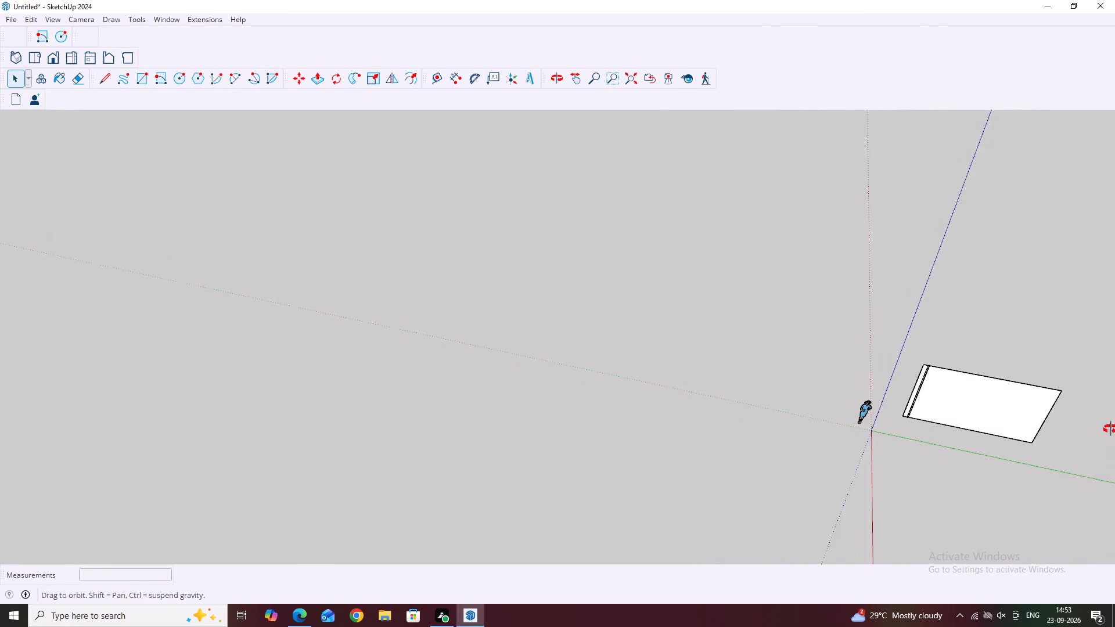
middle_drag(1111, 429, 1028, 356)
scroll(936, 415, down, 20)
scroll(936, 415, down, 10)
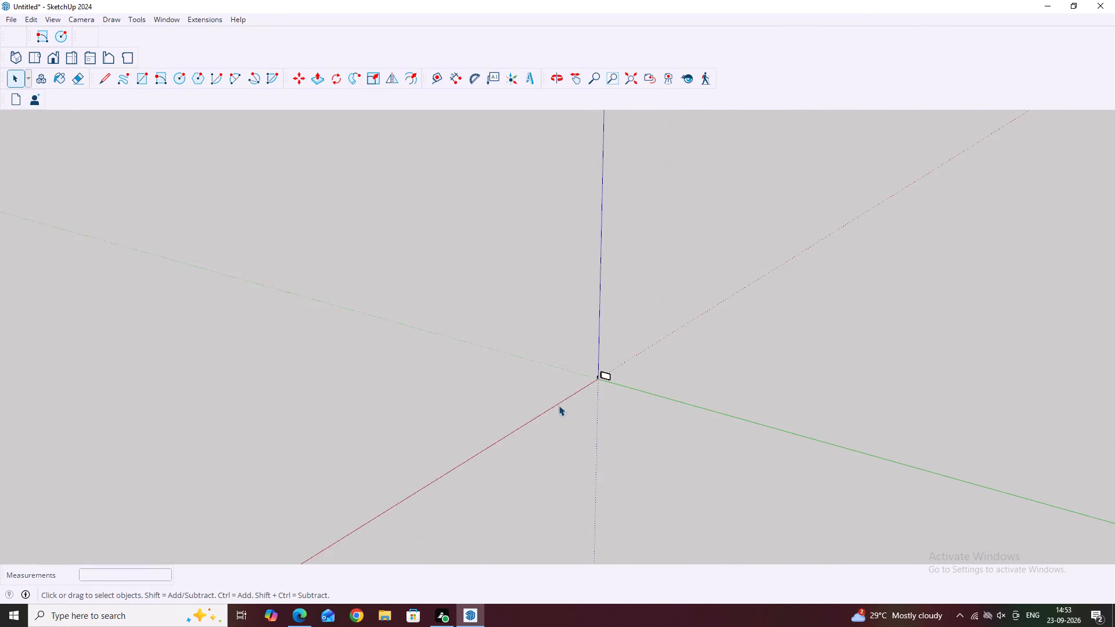
scroll(566, 414, down, 4)
middle_drag(641, 464, 833, 402)
scroll(594, 392, up, 12)
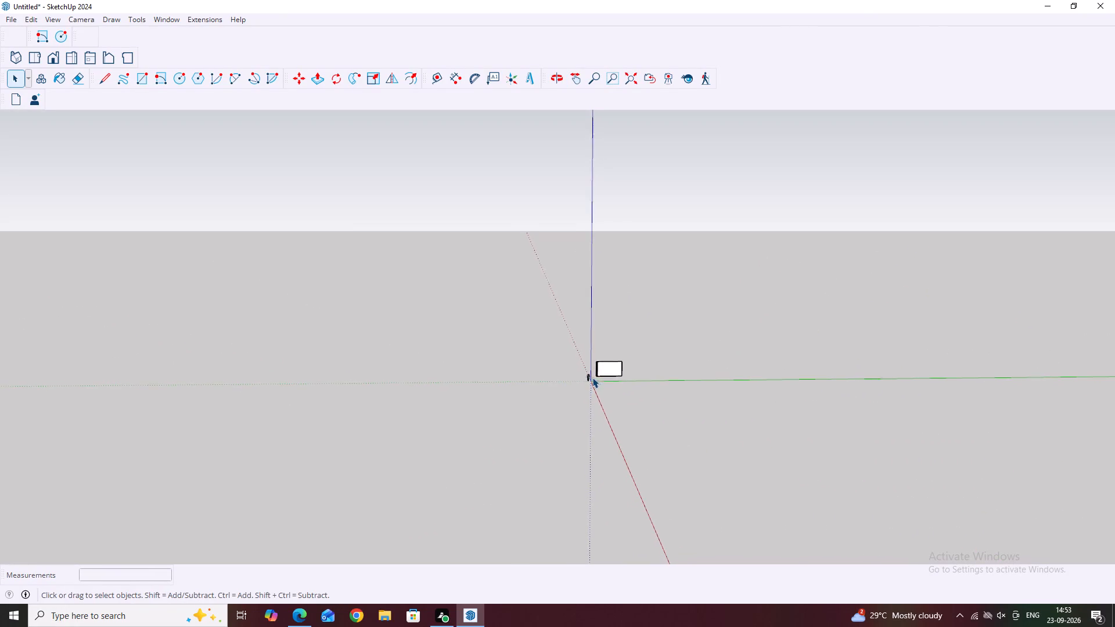
scroll(592, 377, up, 20)
scroll(592, 377, up, 5)
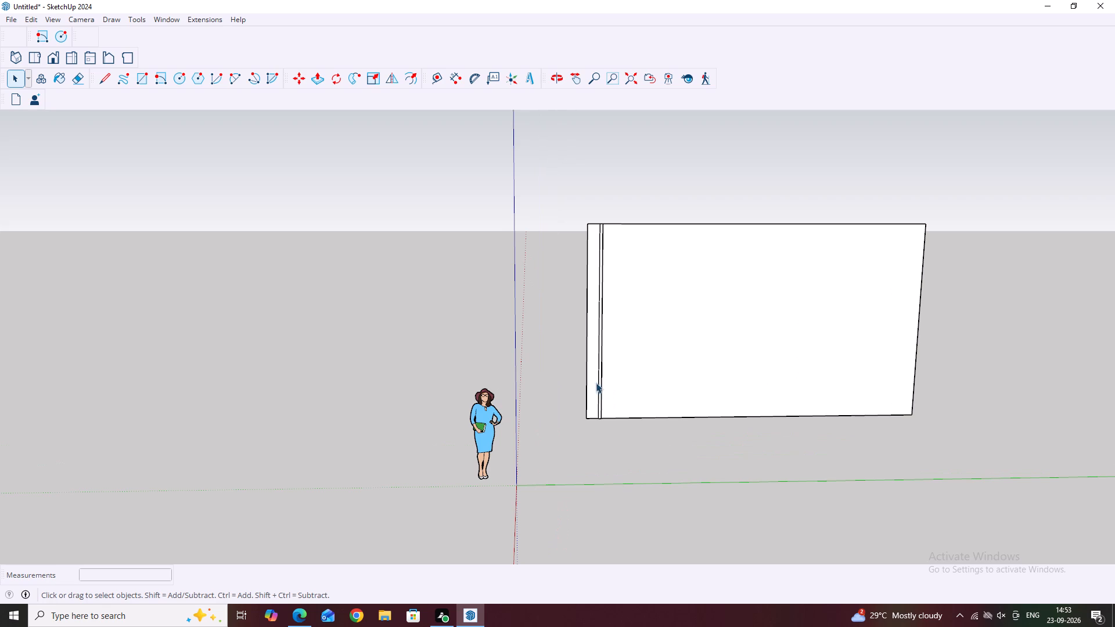
click(592, 385)
key(p)
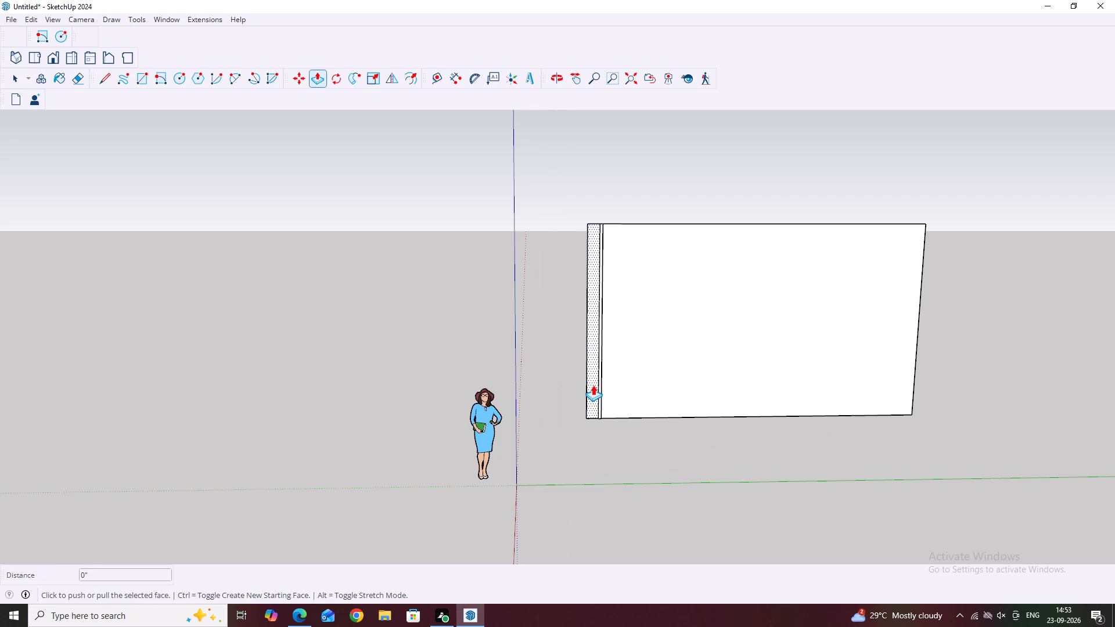
click(593, 385)
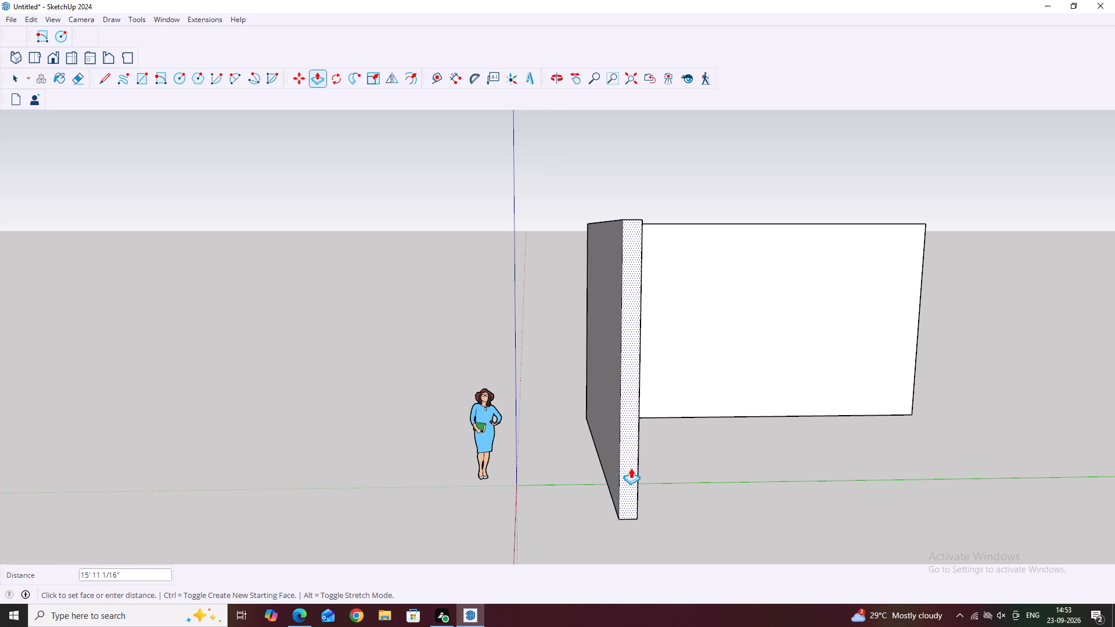
text(10)
key(apostrophe)
key(Return)
key(Escape)
key(space)
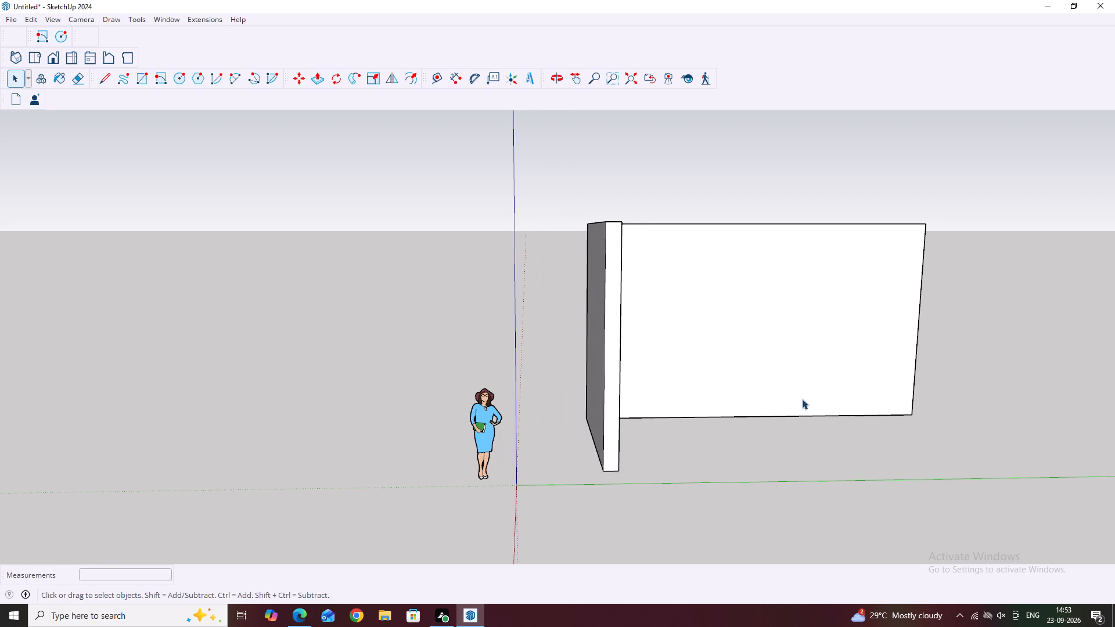
Examine the top corner where the extruded 9" strip meets the 2" strip and the 20' face.
middle_drag(703, 409, 654, 374)
scroll(700, 409, up, 1)
middle_drag(645, 182, 632, 340)
middle_drag(580, 164, 600, 240)
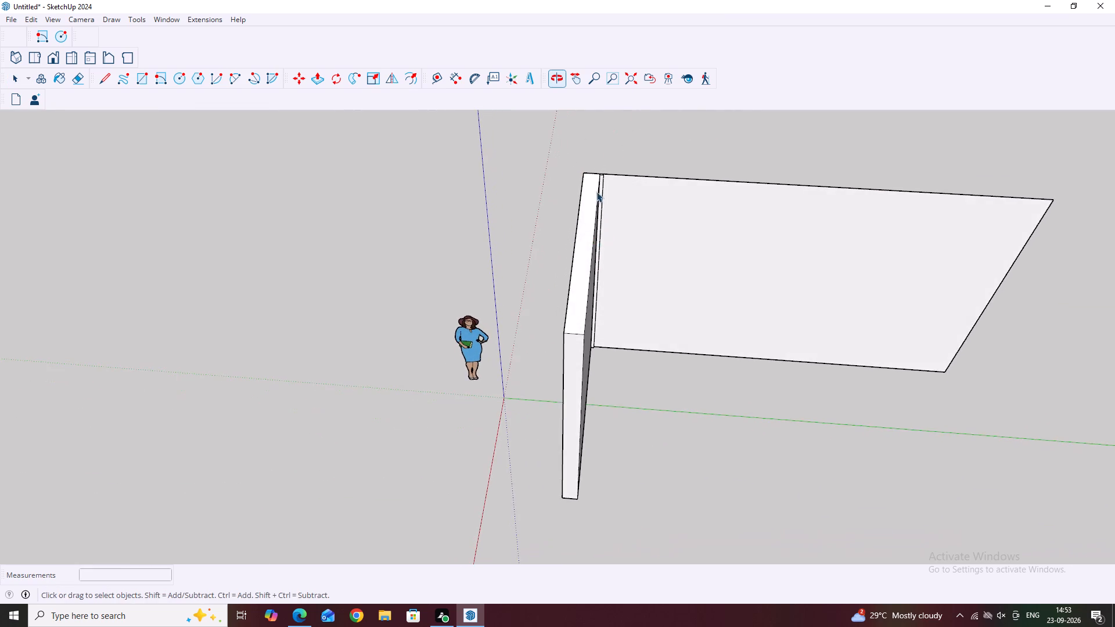
scroll(595, 190, up, 7)
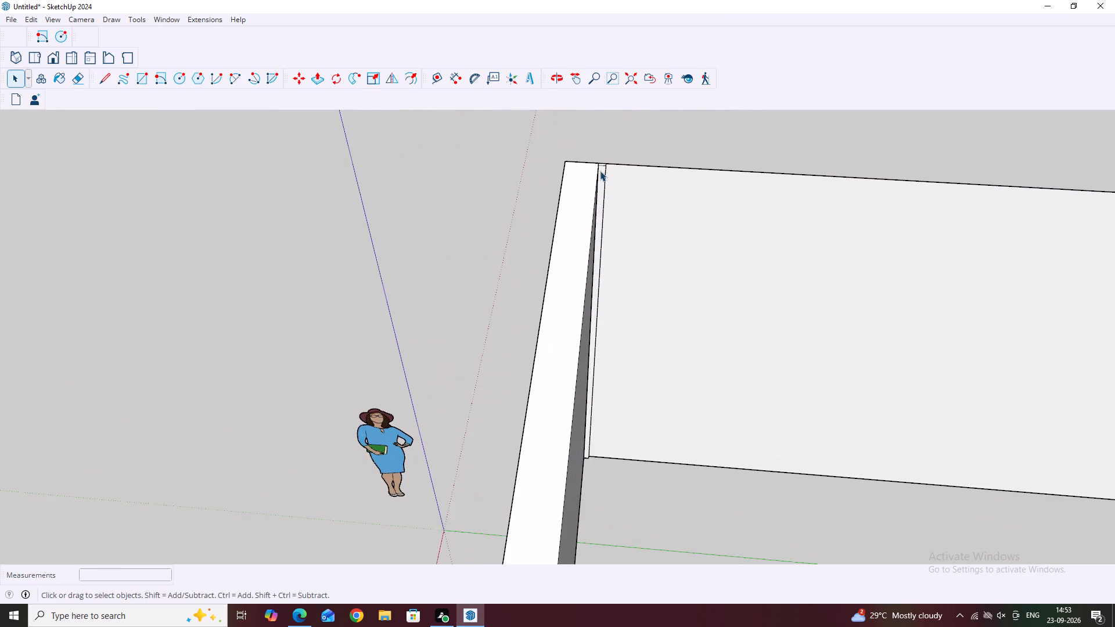
scroll(599, 169, up, 1)
scroll(583, 160, down, 11)
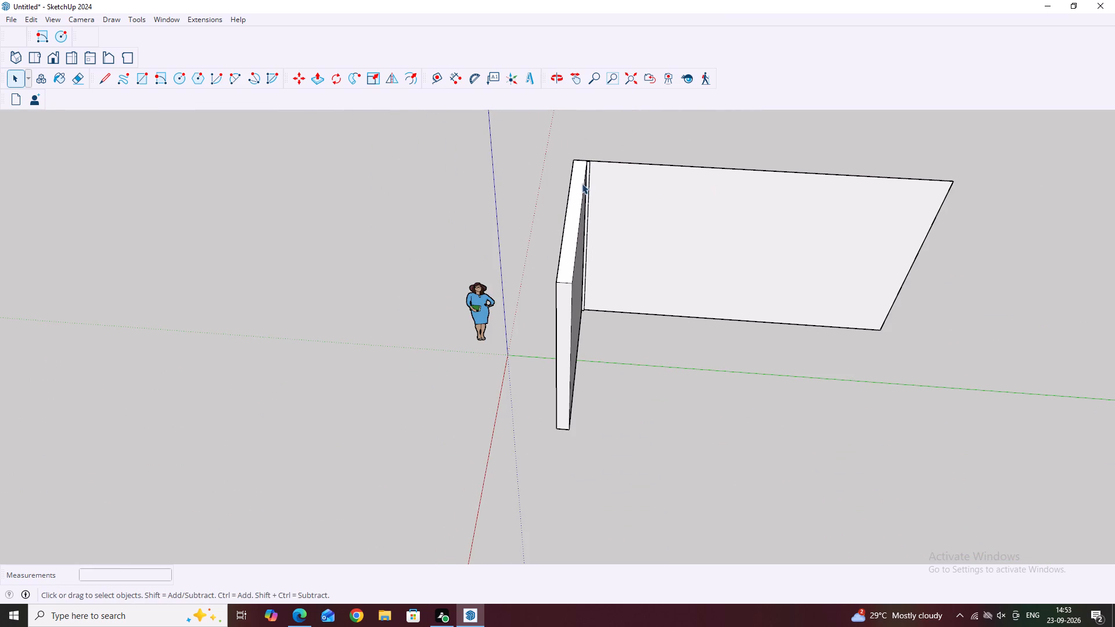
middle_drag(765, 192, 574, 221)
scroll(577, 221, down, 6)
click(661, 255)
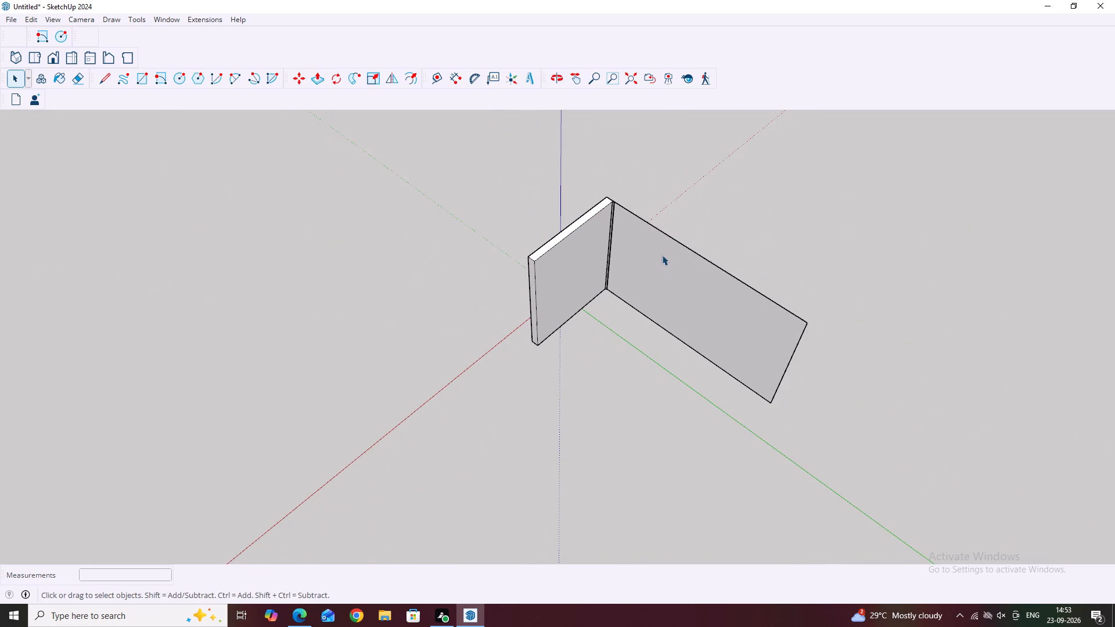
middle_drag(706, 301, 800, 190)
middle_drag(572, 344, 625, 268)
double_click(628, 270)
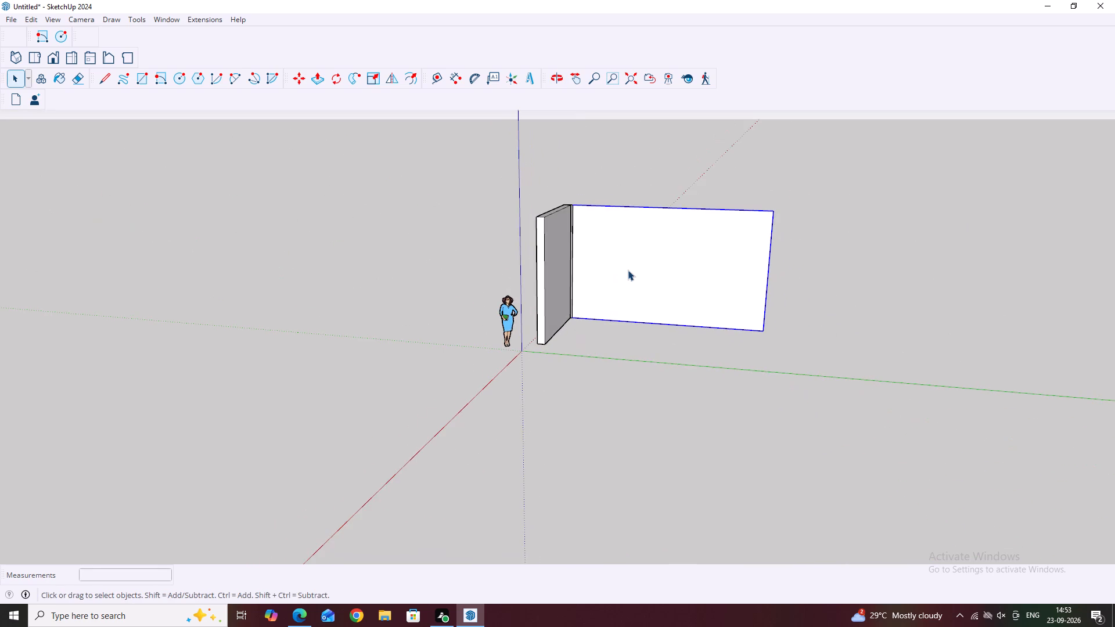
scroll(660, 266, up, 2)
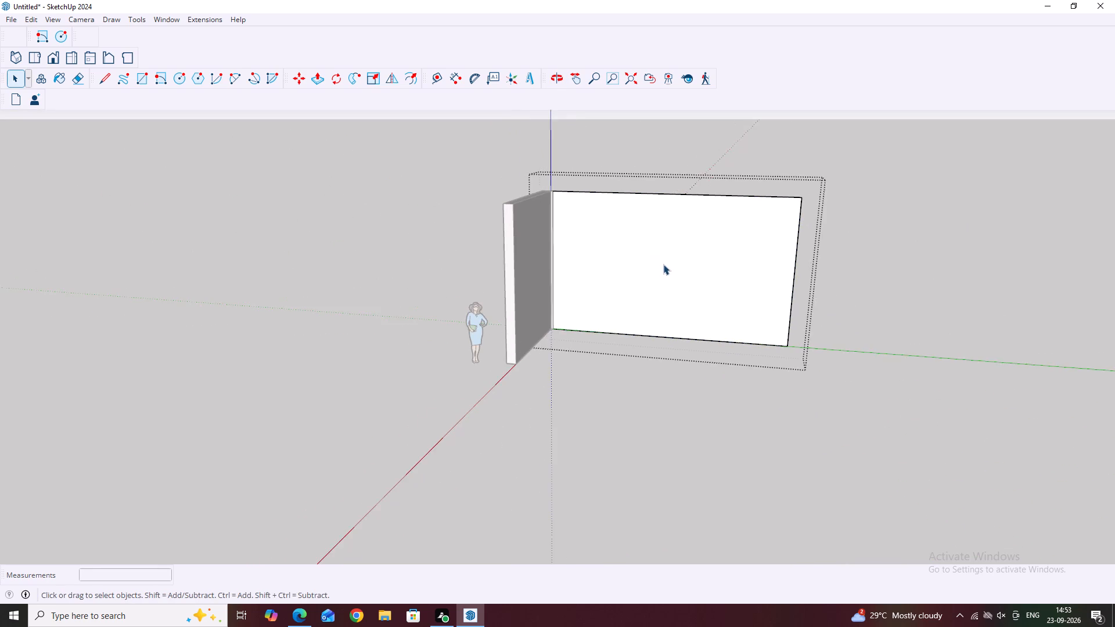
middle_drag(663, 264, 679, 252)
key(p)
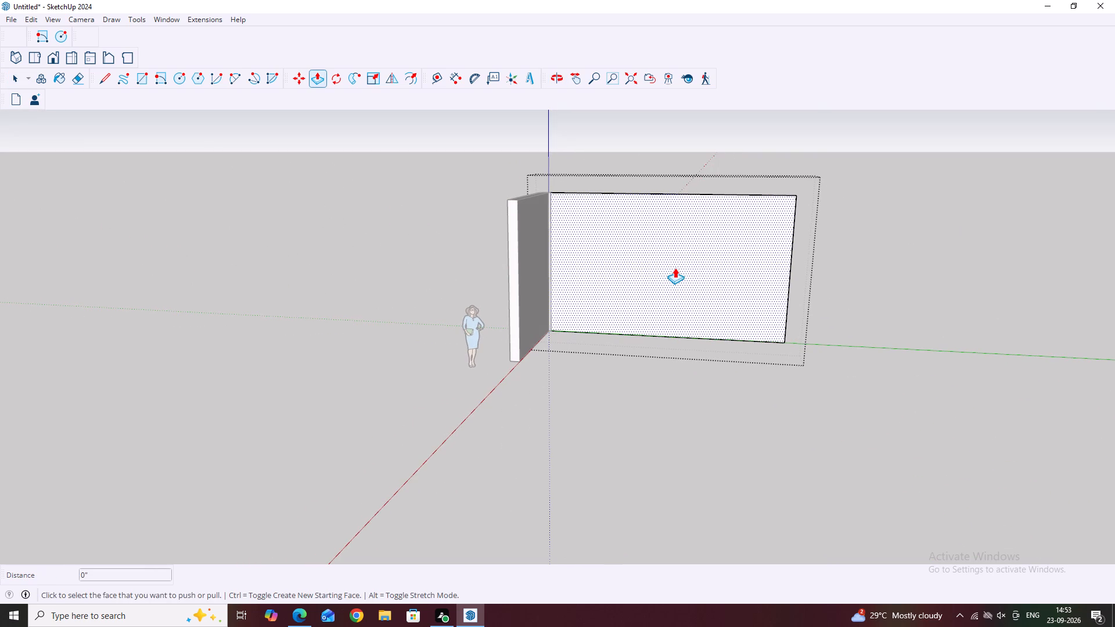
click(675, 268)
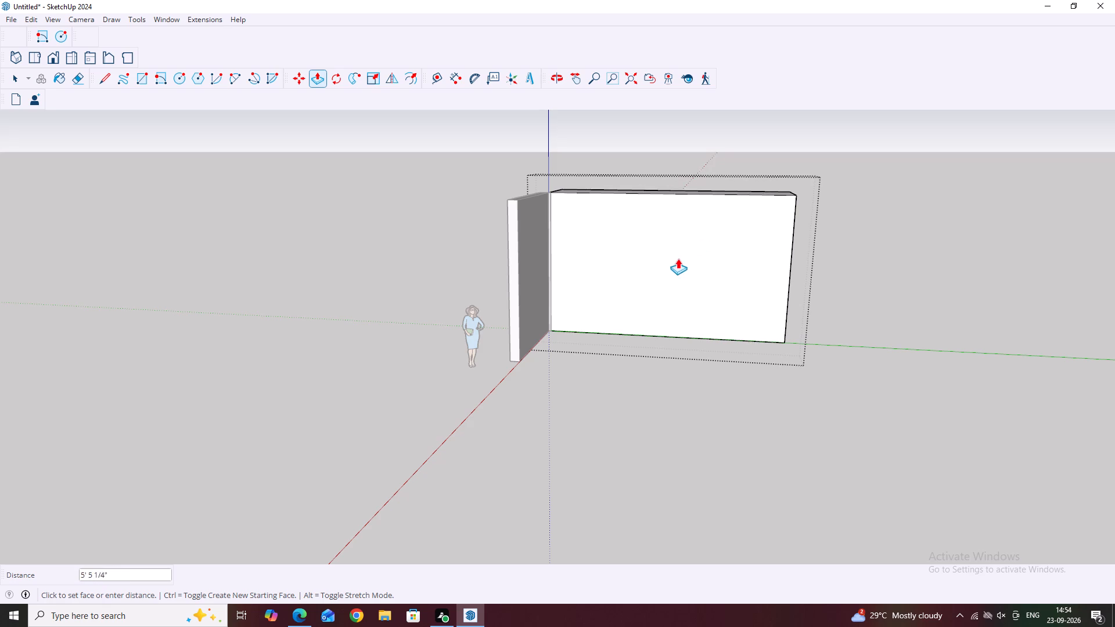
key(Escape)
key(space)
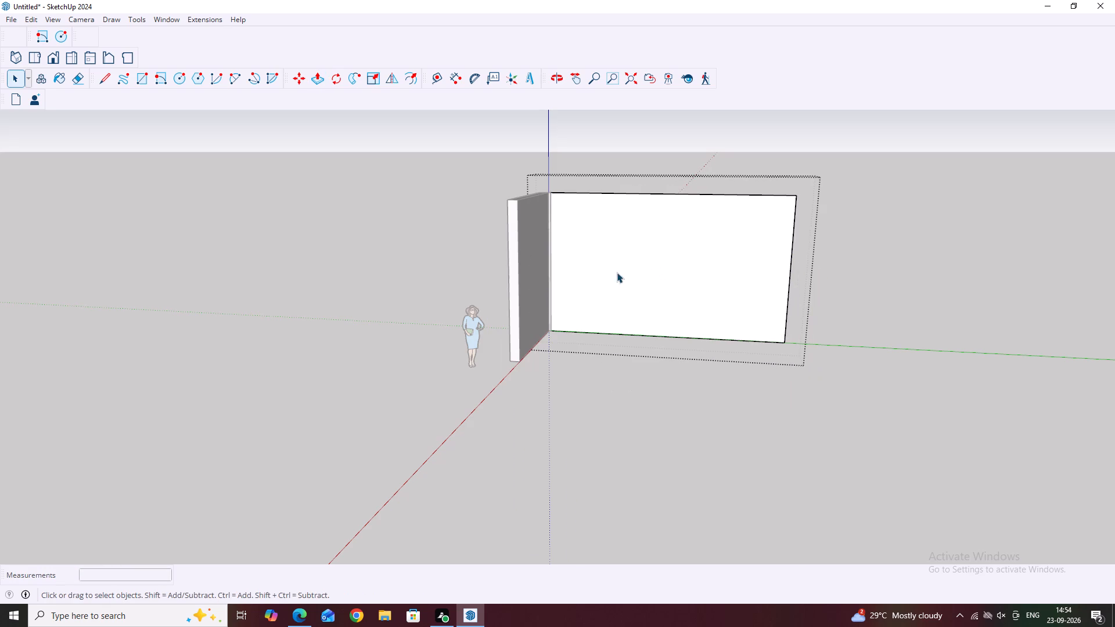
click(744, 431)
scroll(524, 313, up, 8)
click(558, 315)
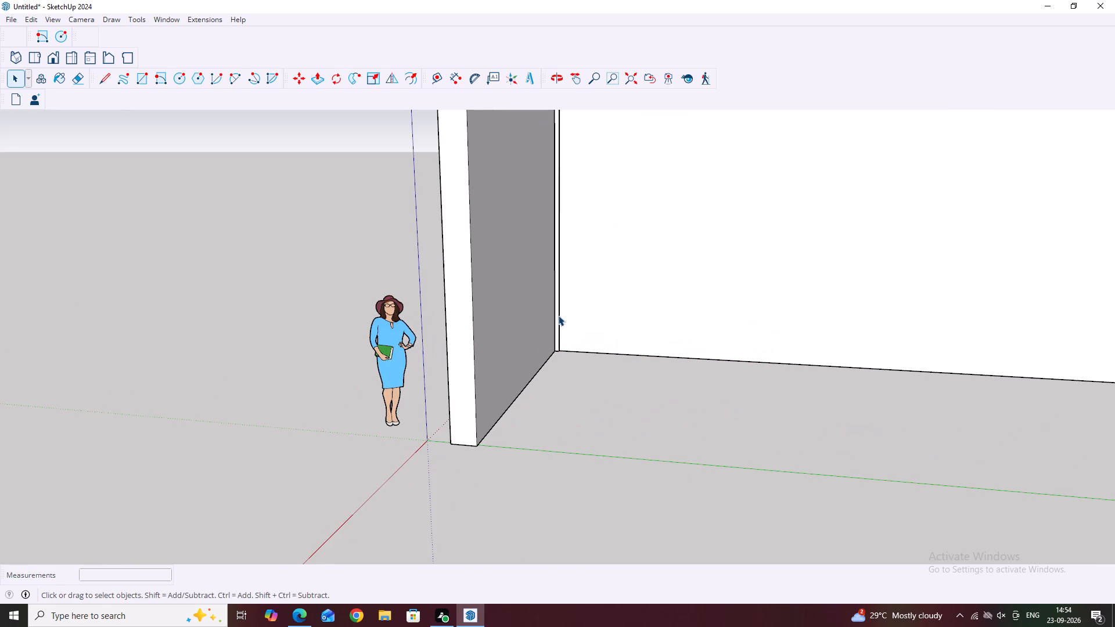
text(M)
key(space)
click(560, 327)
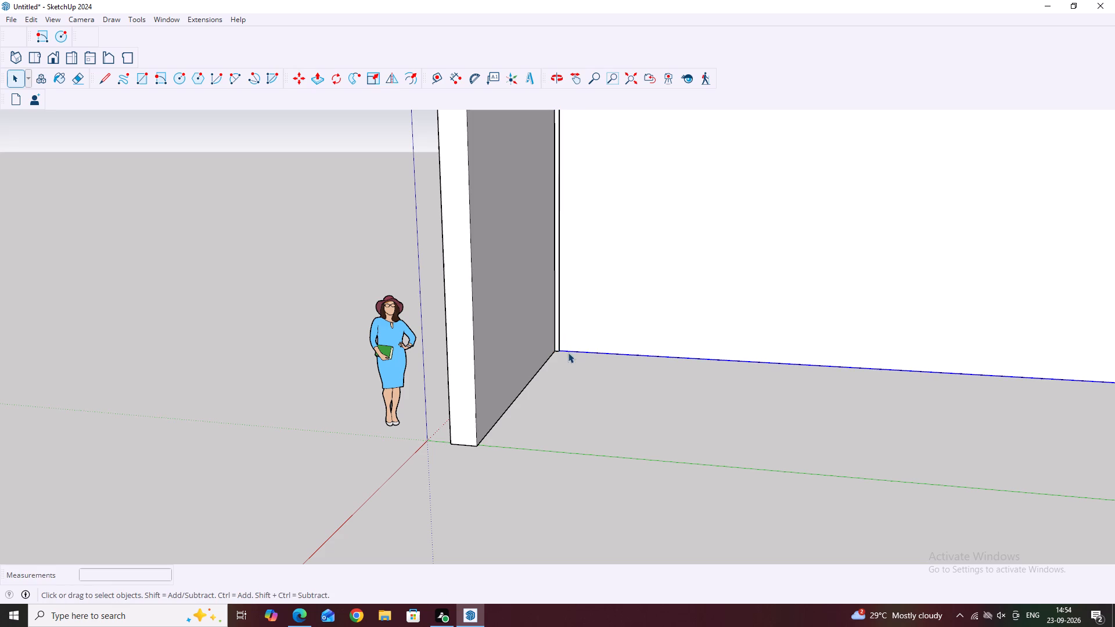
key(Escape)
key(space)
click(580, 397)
Move the 2" strip out of the corner to a free spot beyond the far end of the 20' face.
scroll(553, 327, up, 2)
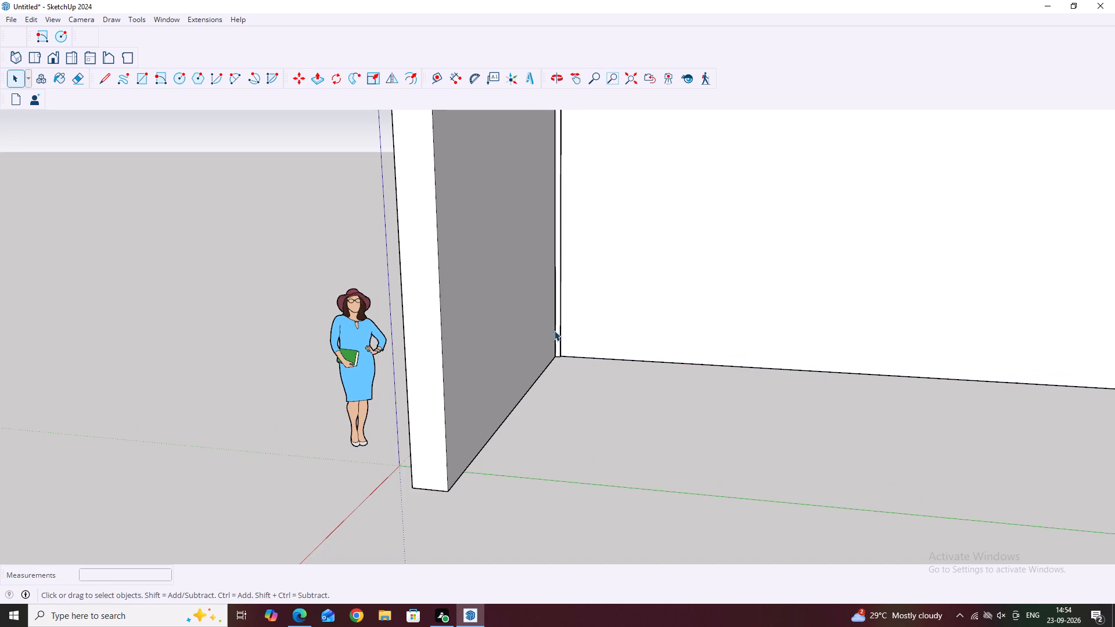
click(557, 340)
key(m)
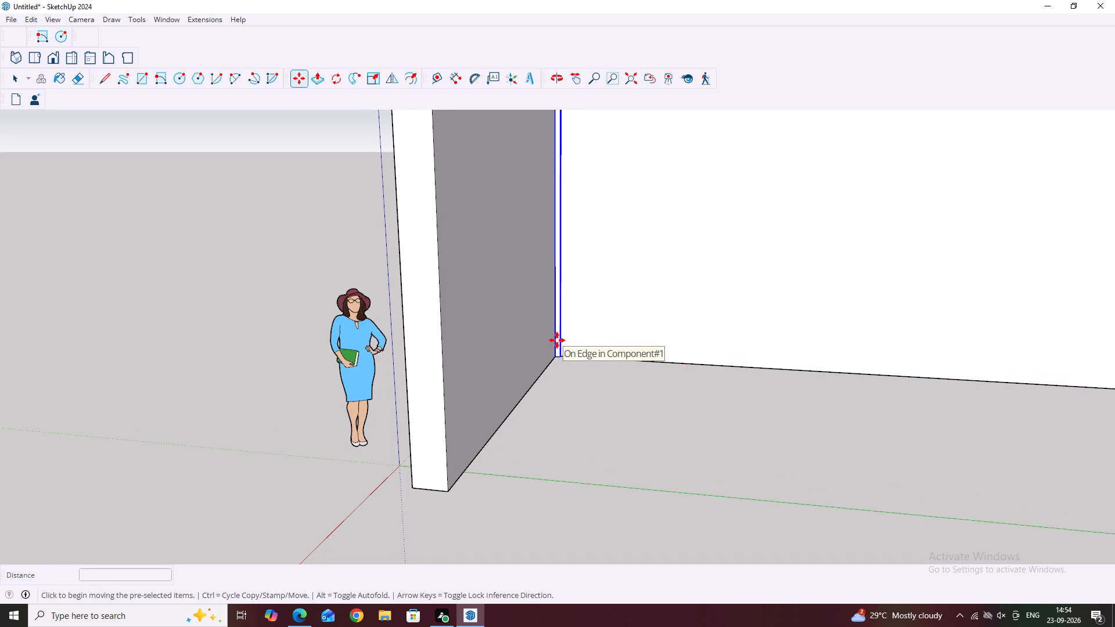
click(557, 340)
scroll(600, 356, down, 3)
scroll(675, 444, down, 6)
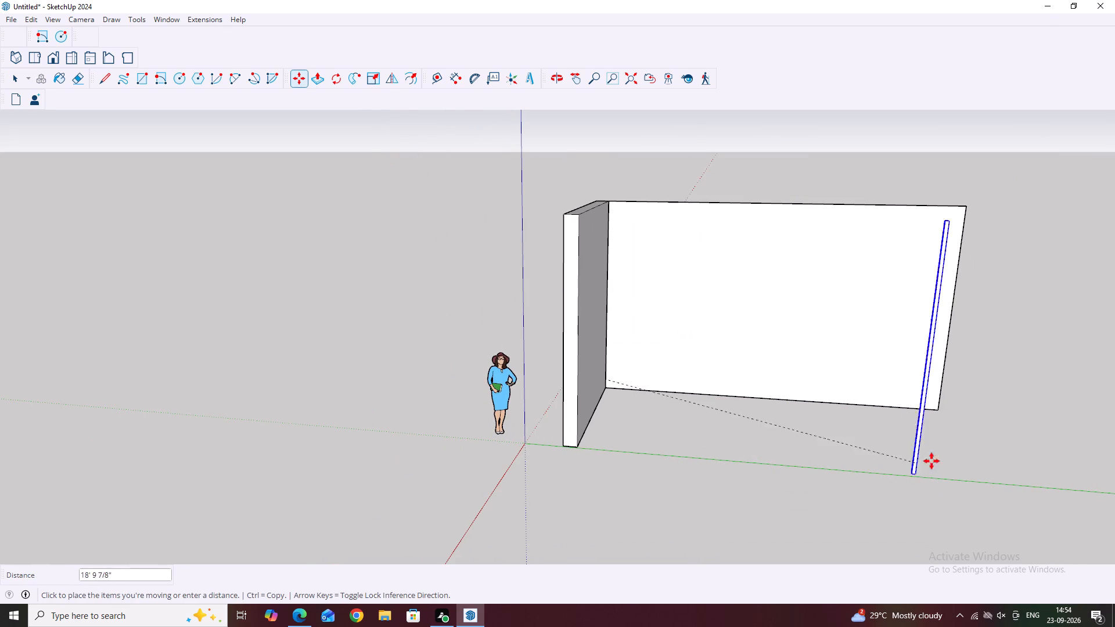
click(981, 449)
key(Escape)
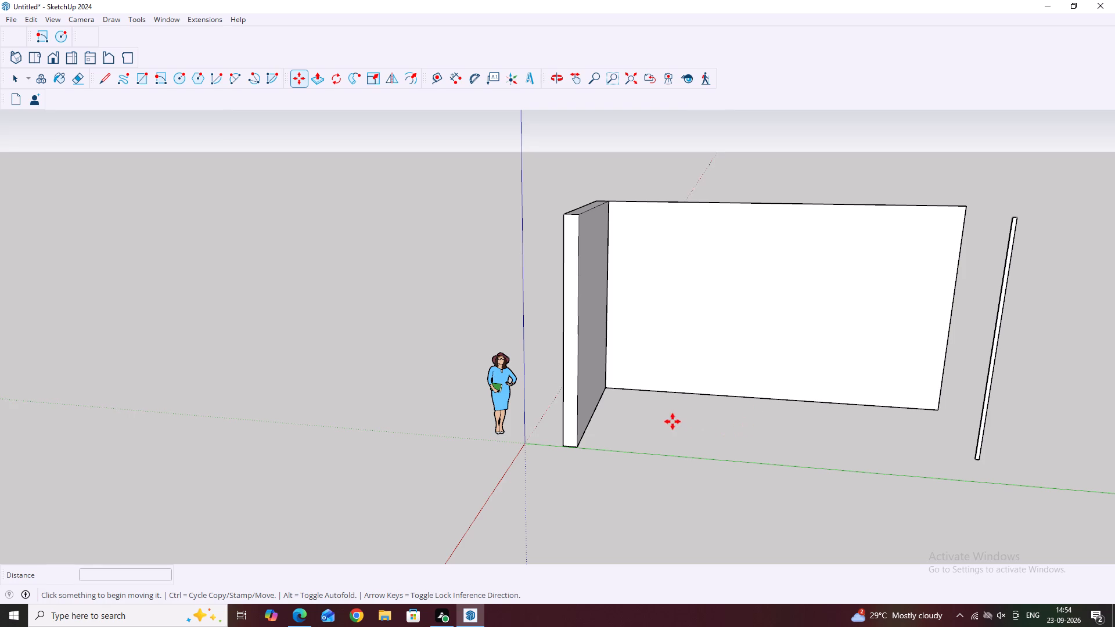
click(668, 424)
key(Escape)
key(space)
Open the 20' face component and extrude its face 4.5" forward with Push/Pull.
scroll(631, 398, up, 2)
click(640, 356)
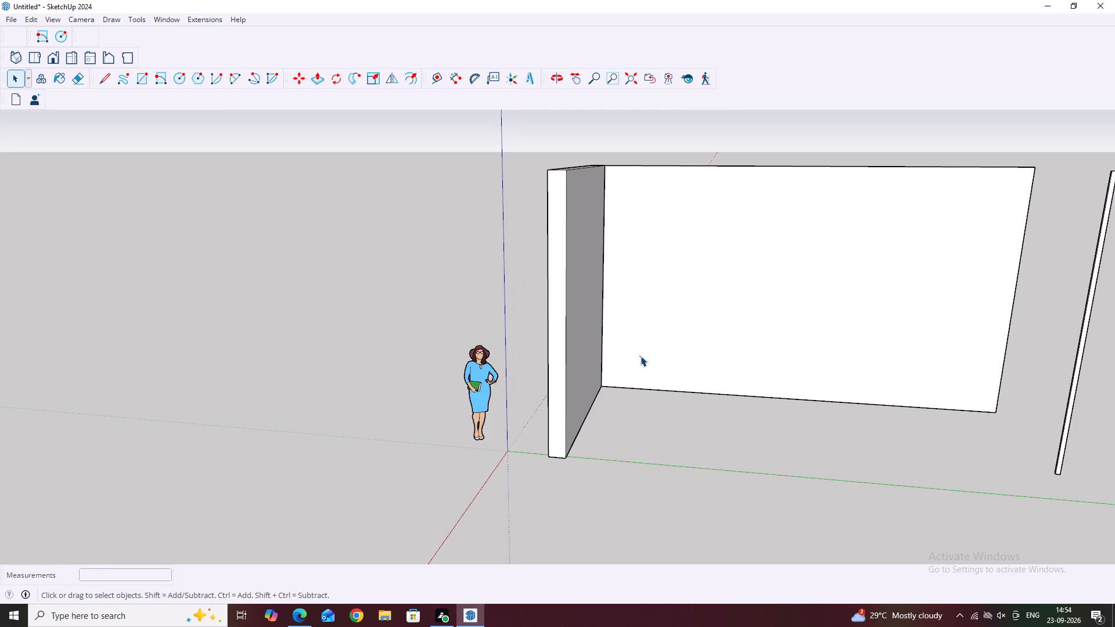
double_click(651, 354)
double_click(668, 348)
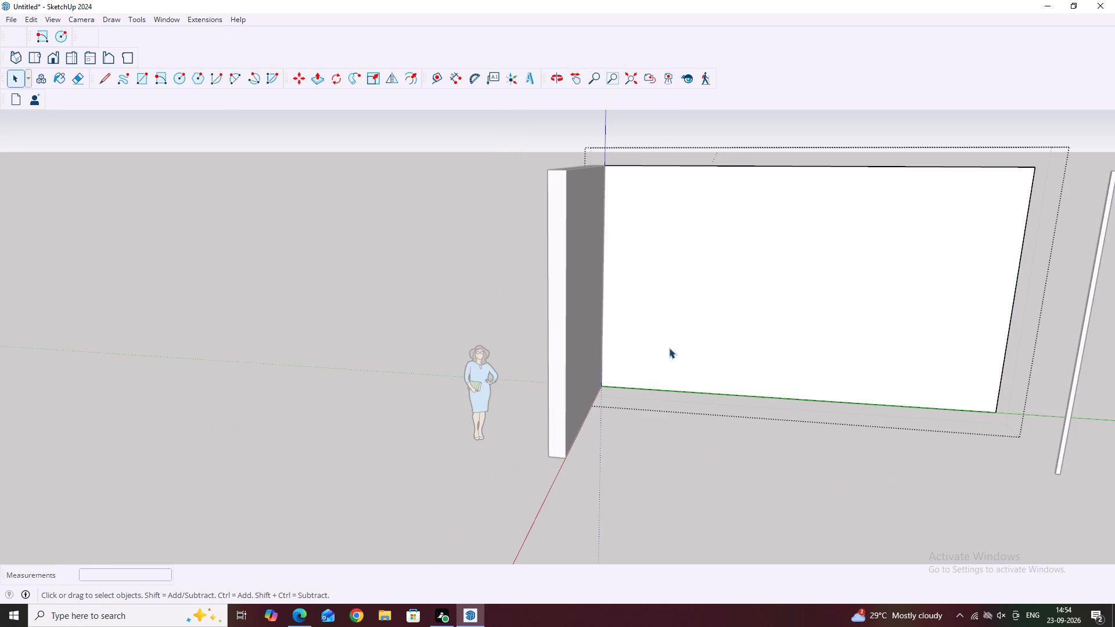
key(p)
click(676, 342)
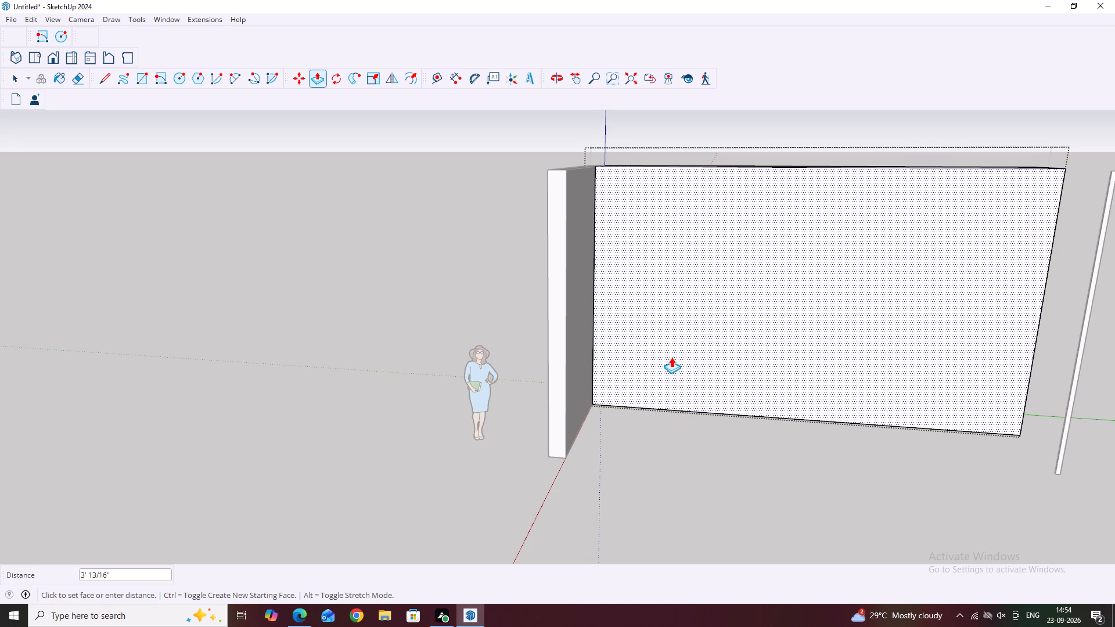
text(4.5)
key(shift+quotedbl)
key(Return)
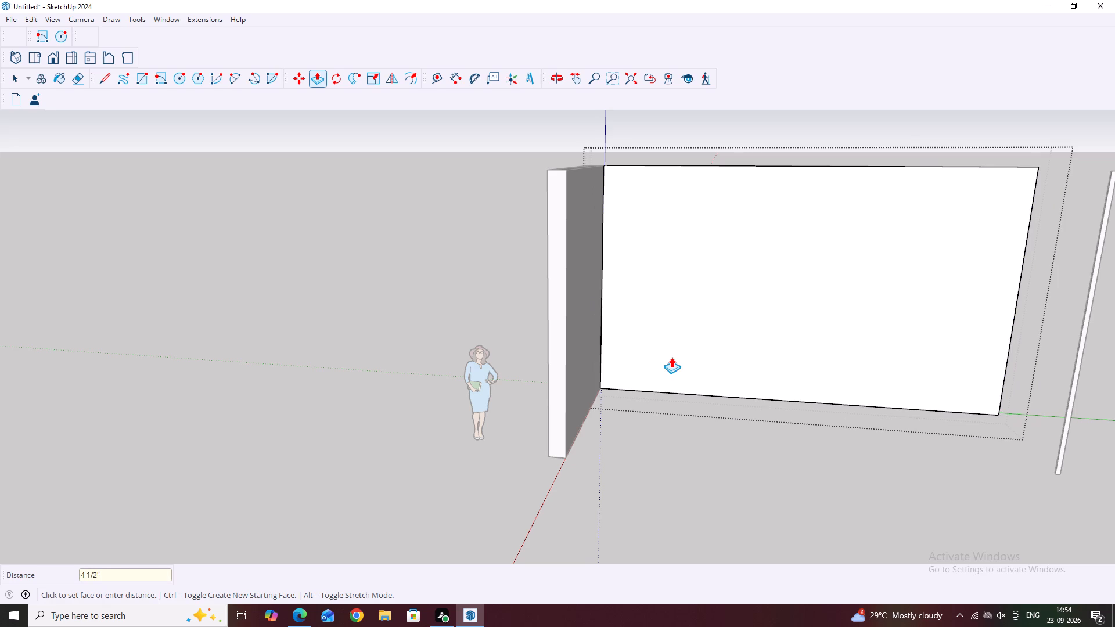
key(Escape)
Examine the top corner between the extruded 20' face and the 9" strip, and return to the whole model.
scroll(670, 344, down, 2)
key(space)
scroll(643, 316, down, 4)
middle_drag(602, 269, 732, 339)
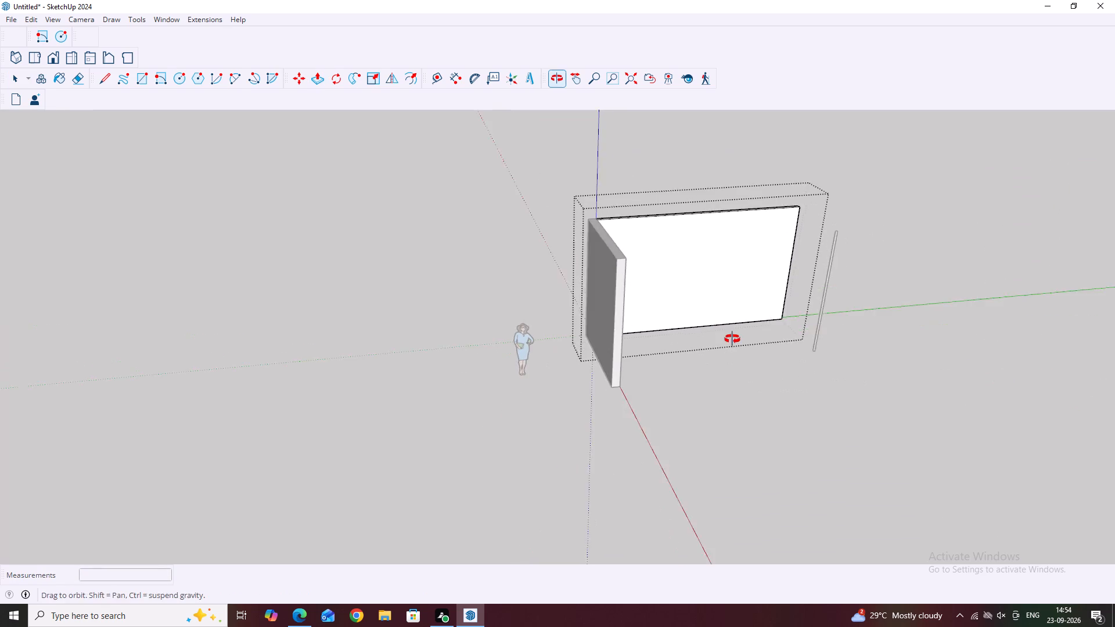
middle_drag(732, 339, 744, 338)
scroll(581, 229, up, 2)
middle_drag(589, 235, 717, 315)
middle_drag(567, 242, 643, 282)
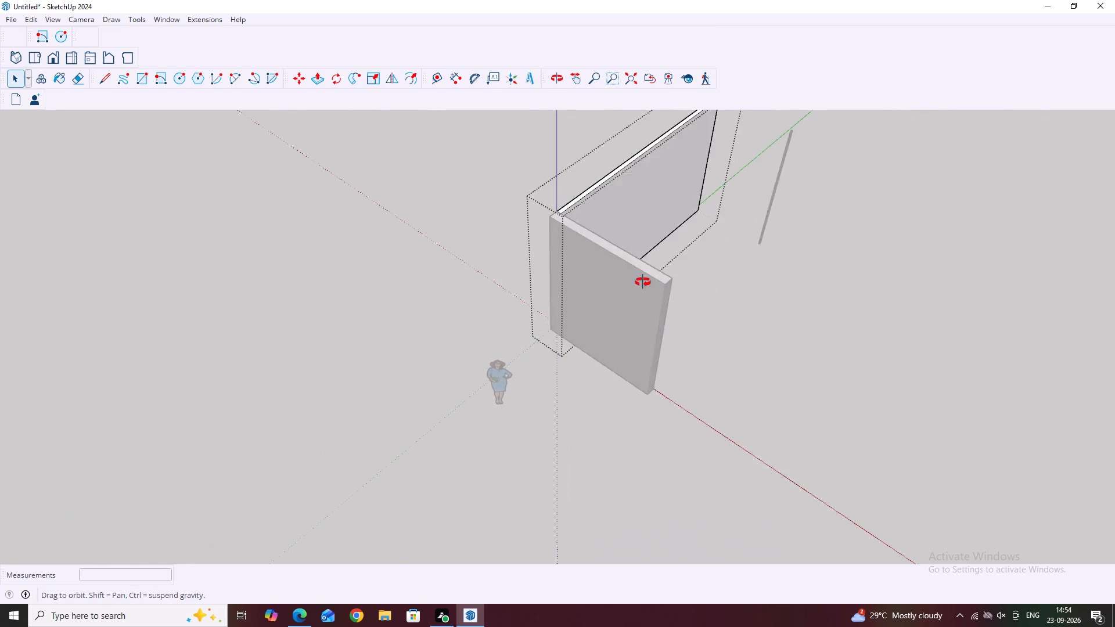
middle_drag(643, 282, 686, 278)
middle_drag(544, 247, 643, 261)
middle_drag(890, 290, 606, 286)
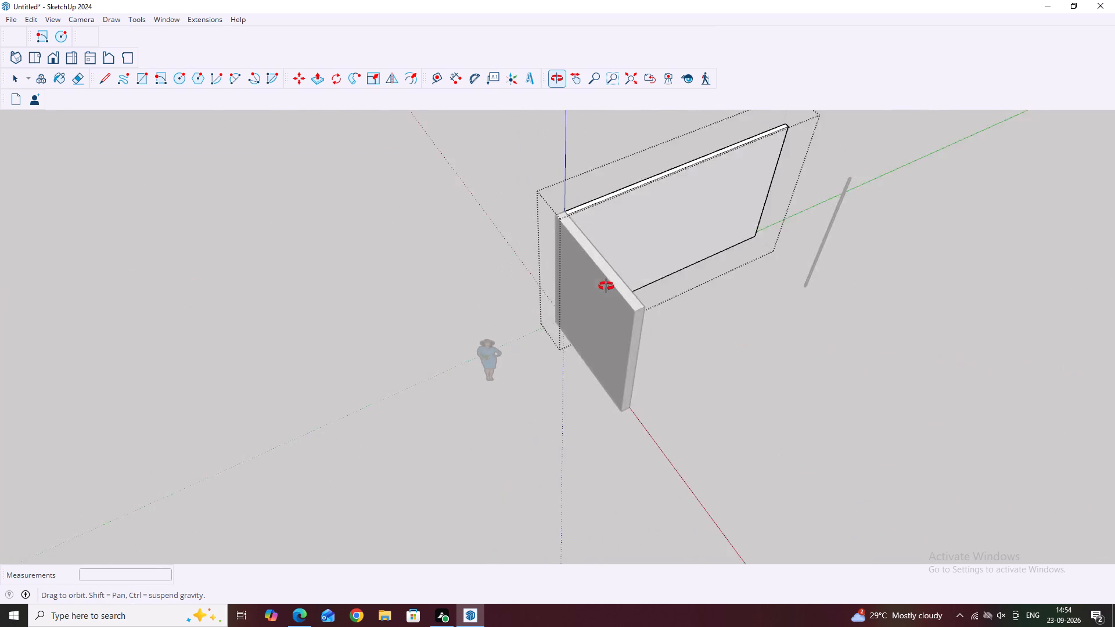
middle_drag(606, 286, 544, 219)
middle_drag(690, 338, 592, 285)
drag(618, 320, 598, 318)
middle_drag(613, 362, 539, 331)
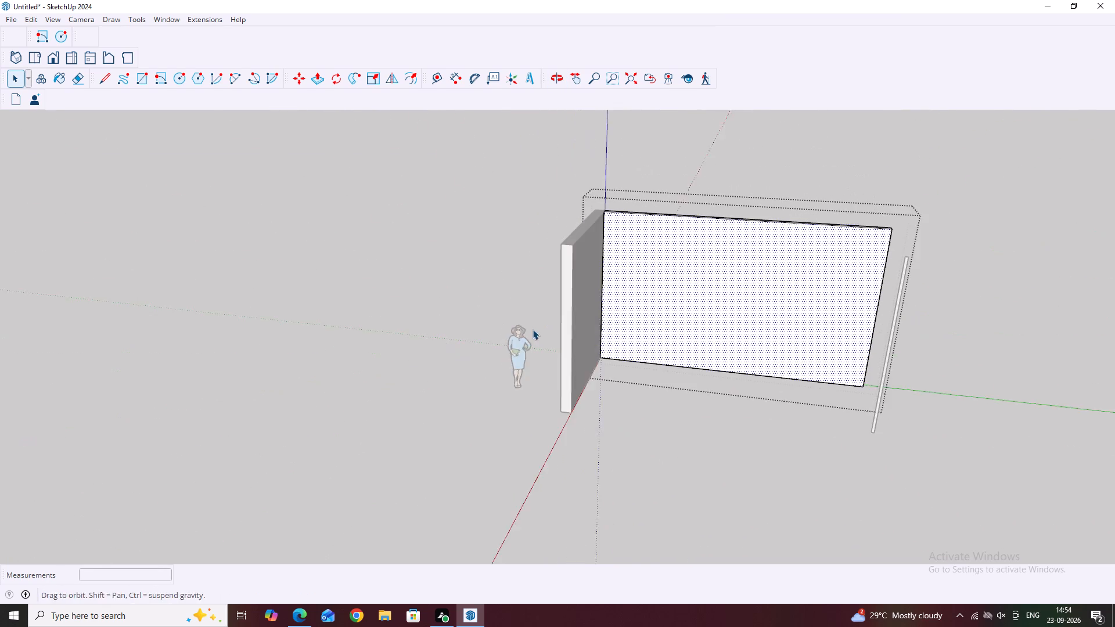
key(Escape)
click(573, 331)
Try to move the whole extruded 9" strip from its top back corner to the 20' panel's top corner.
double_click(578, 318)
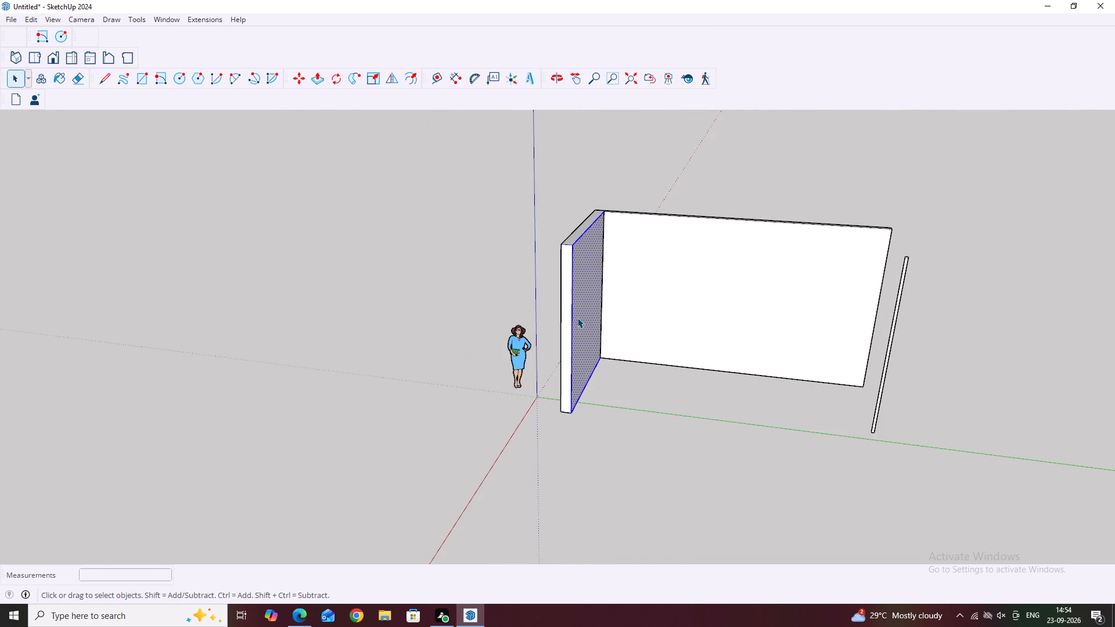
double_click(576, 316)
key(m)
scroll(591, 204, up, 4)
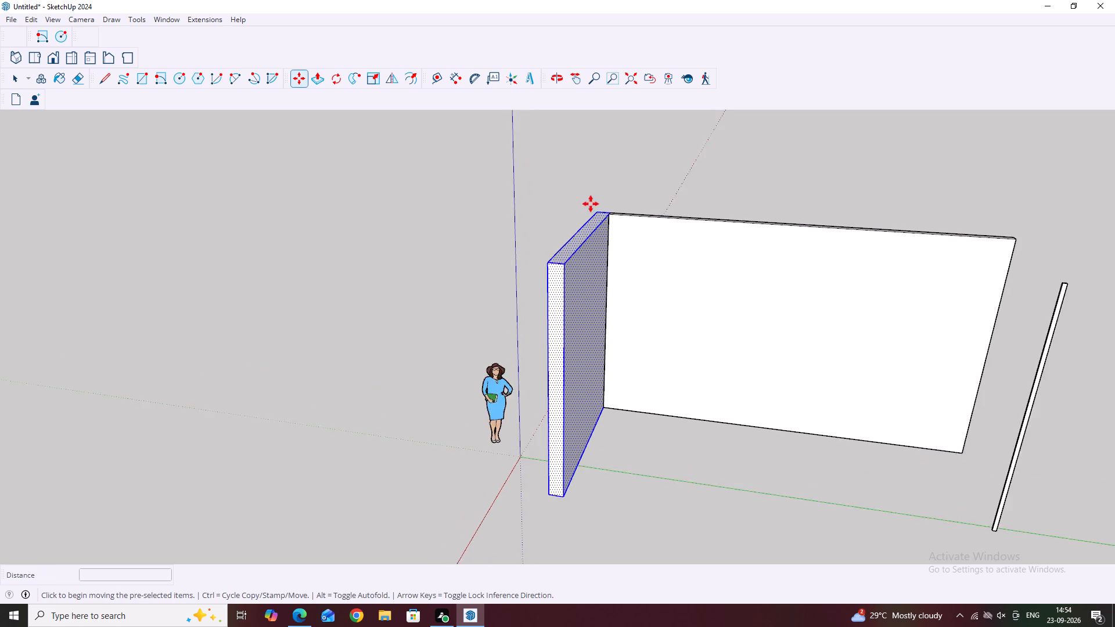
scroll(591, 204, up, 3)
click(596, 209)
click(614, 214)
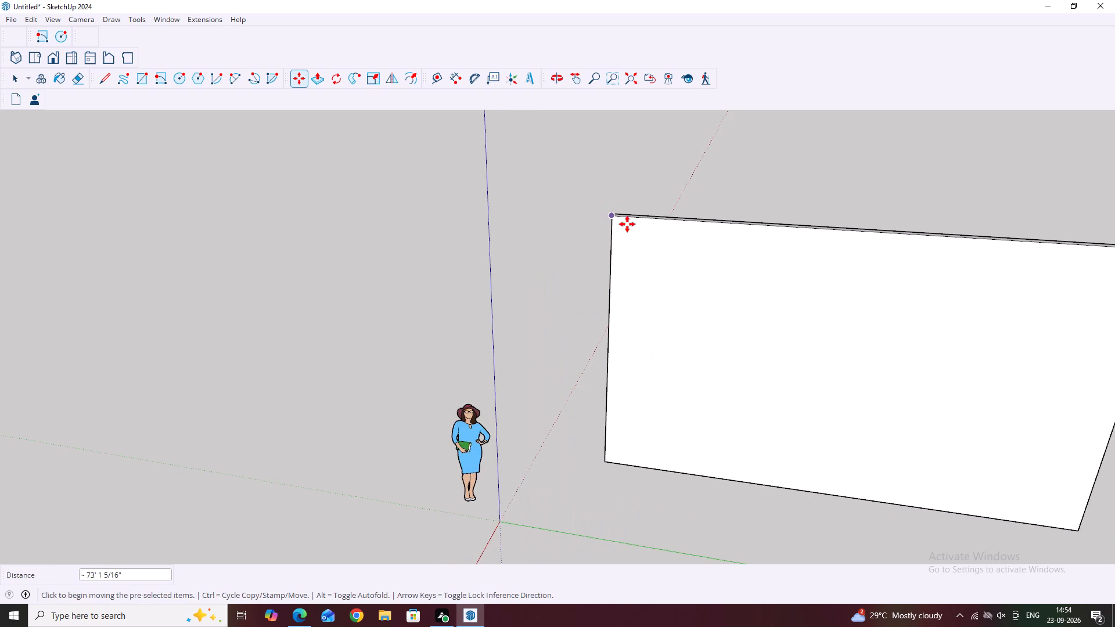
Examine the area around the 20' panel to check where the moved 9" strip ended up.
scroll(663, 244, down, 3)
middle_drag(612, 246, 796, 319)
scroll(832, 318, down, 10)
middle_drag(582, 305, 900, 369)
key(Escape)
scroll(618, 207, up, 2)
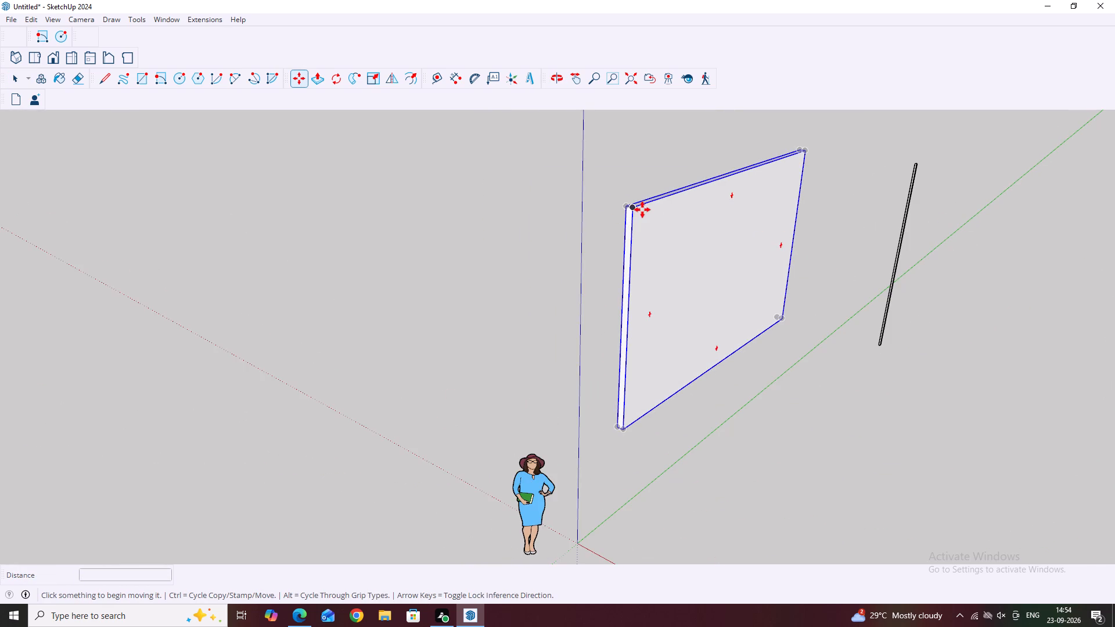
click(636, 207)
key(Escape)
scroll(643, 218, down, 5)
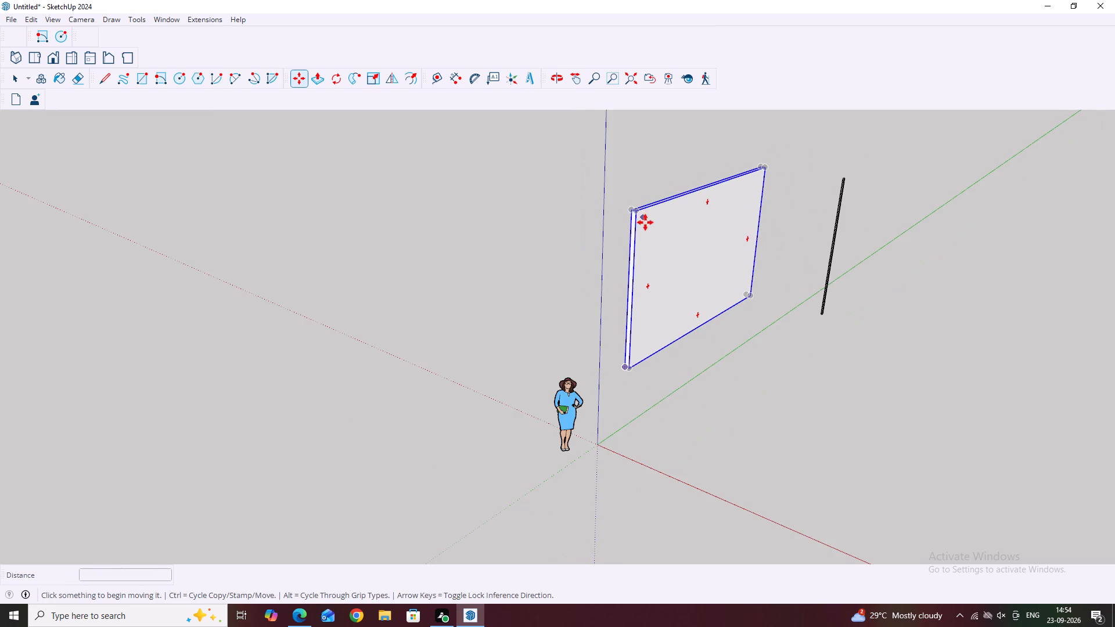
key(Escape)
middle_drag(752, 259, 694, 241)
key(space)
scroll(658, 249, down, 2)
middle_drag(772, 278, 639, 231)
scroll(640, 231, down, 6)
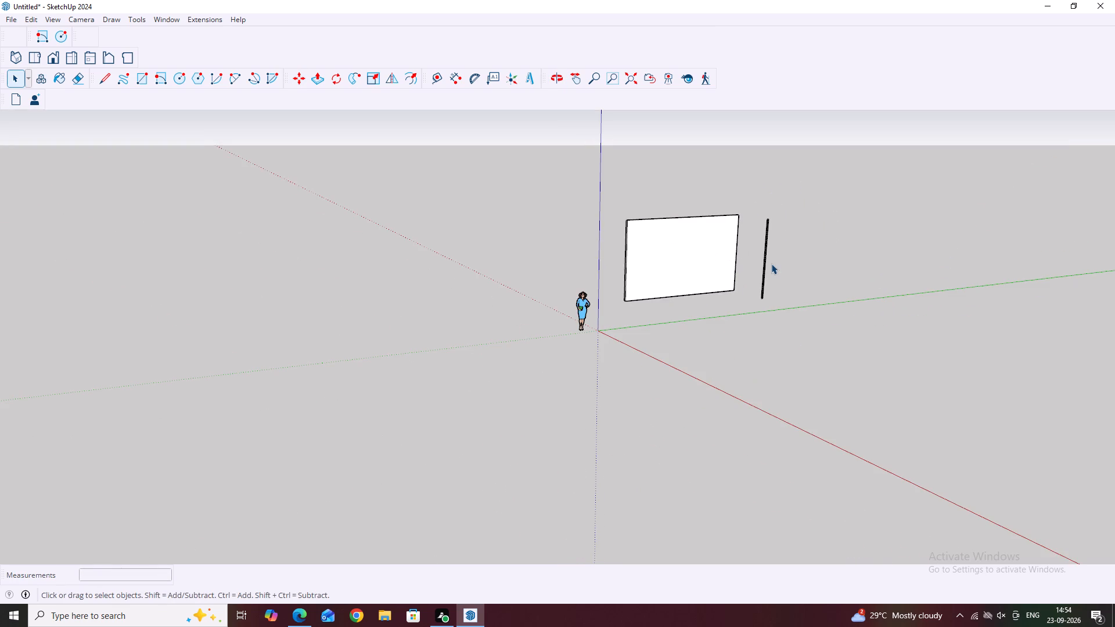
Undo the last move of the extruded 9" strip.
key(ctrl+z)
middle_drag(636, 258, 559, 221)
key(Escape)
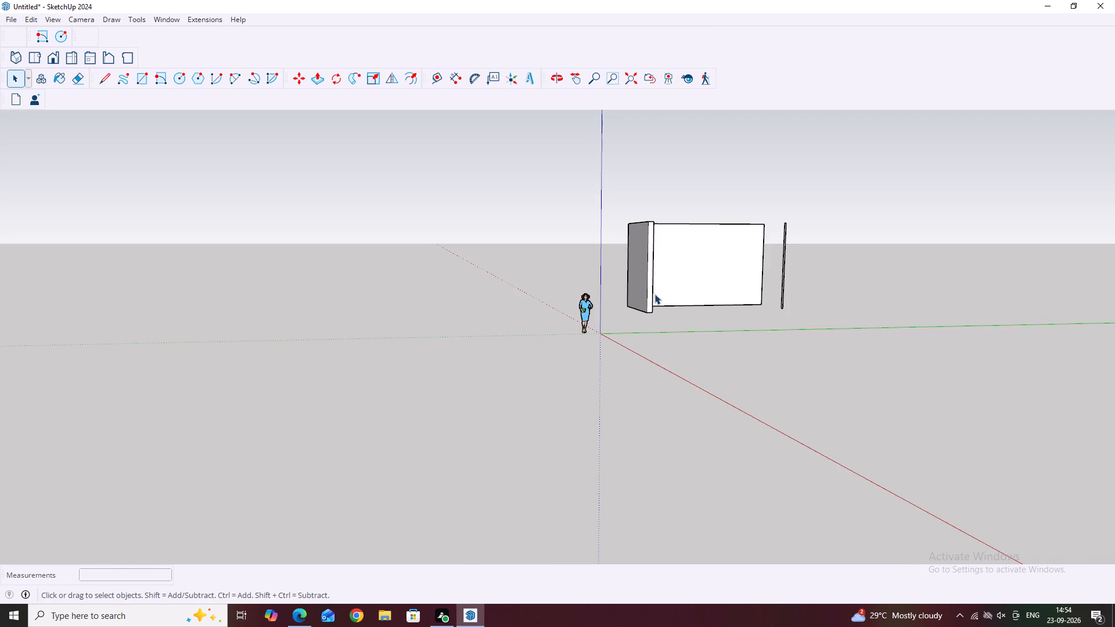
Select all connected faces and edges of the extruded 9" strip and make them a group.
click(650, 294)
middle_drag(655, 291, 487, 304)
double_click(624, 293)
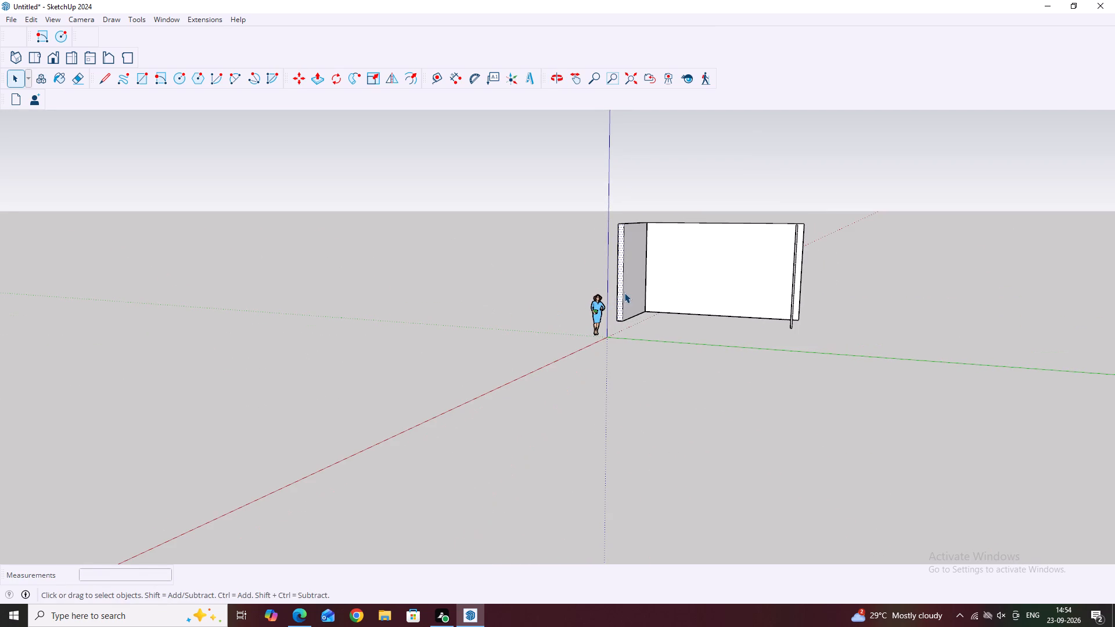
double_click(625, 293)
middle_drag(611, 273, 661, 341)
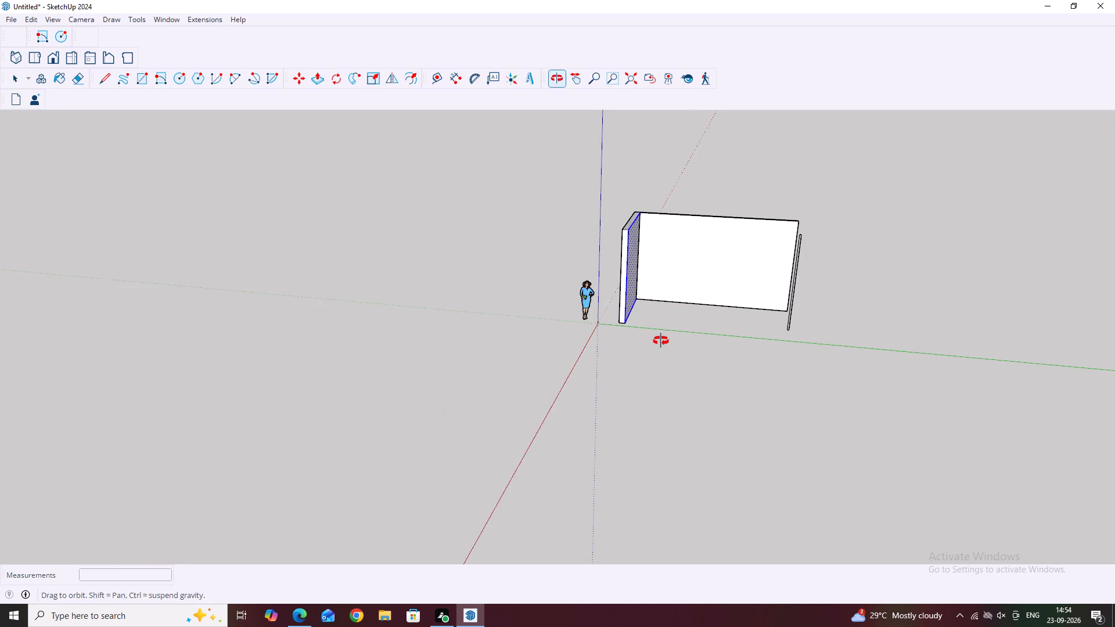
middle_drag(661, 341, 663, 356)
triple_click(631, 291)
click(631, 291)
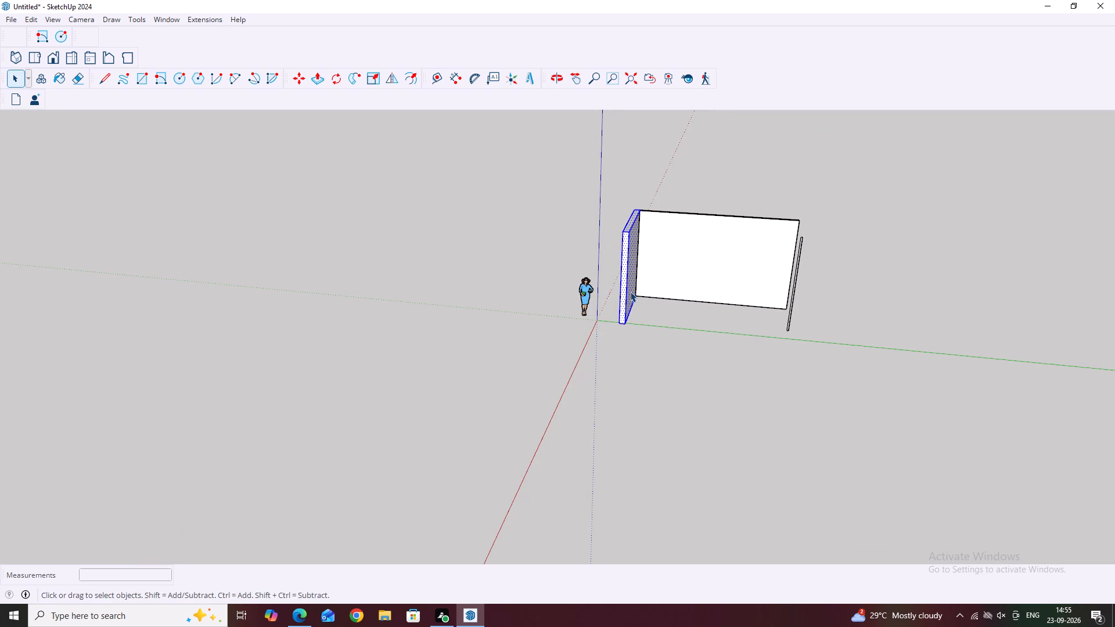
right_click(630, 291)
click(686, 399)
Open the 9" strip group and move its geometry 9" so its top back corner meets the 20' panel's top end corner.
middle_drag(627, 288, 545, 271)
middle_drag(642, 291, 607, 283)
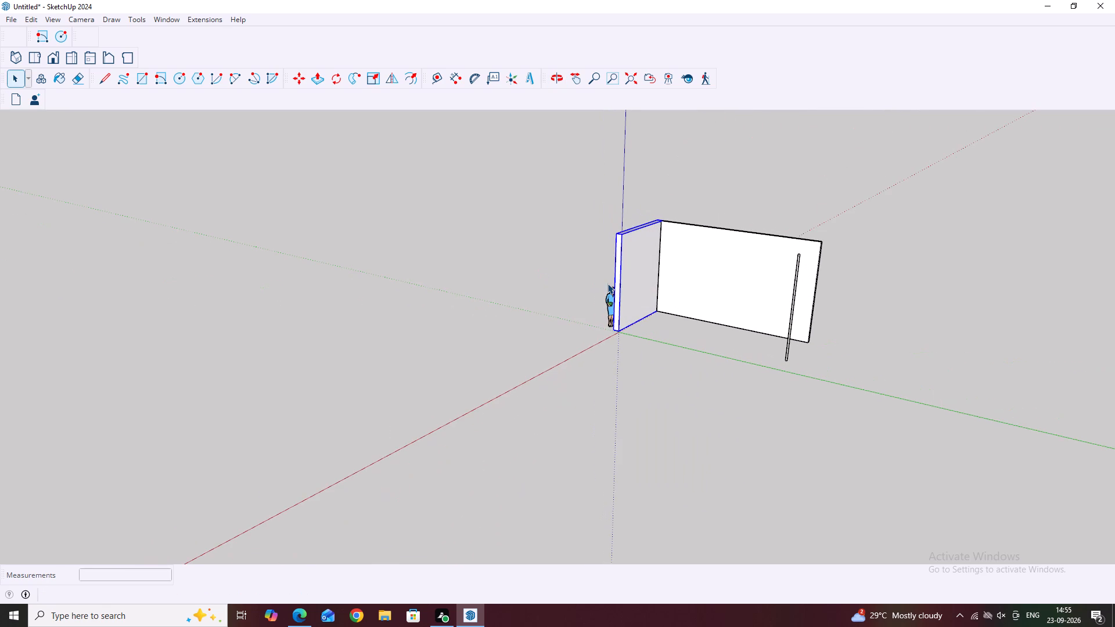
click(651, 384)
scroll(640, 318, up, 3)
click(632, 302)
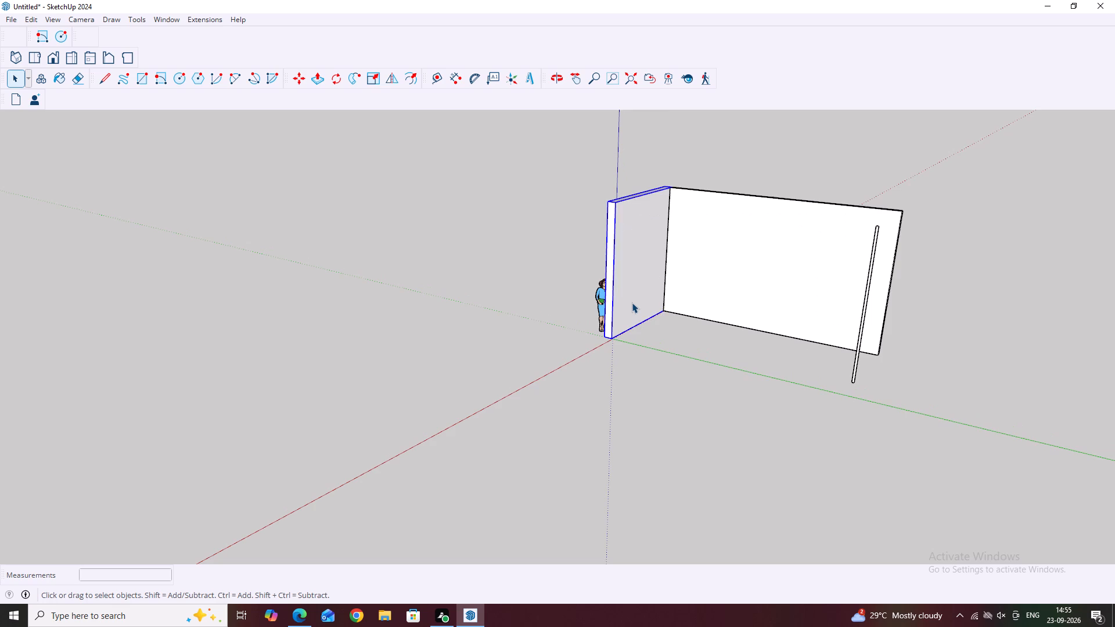
double_click(632, 302)
middle_drag(628, 301, 713, 368)
middle_drag(648, 240, 692, 296)
key(m)
scroll(625, 148, up, 6)
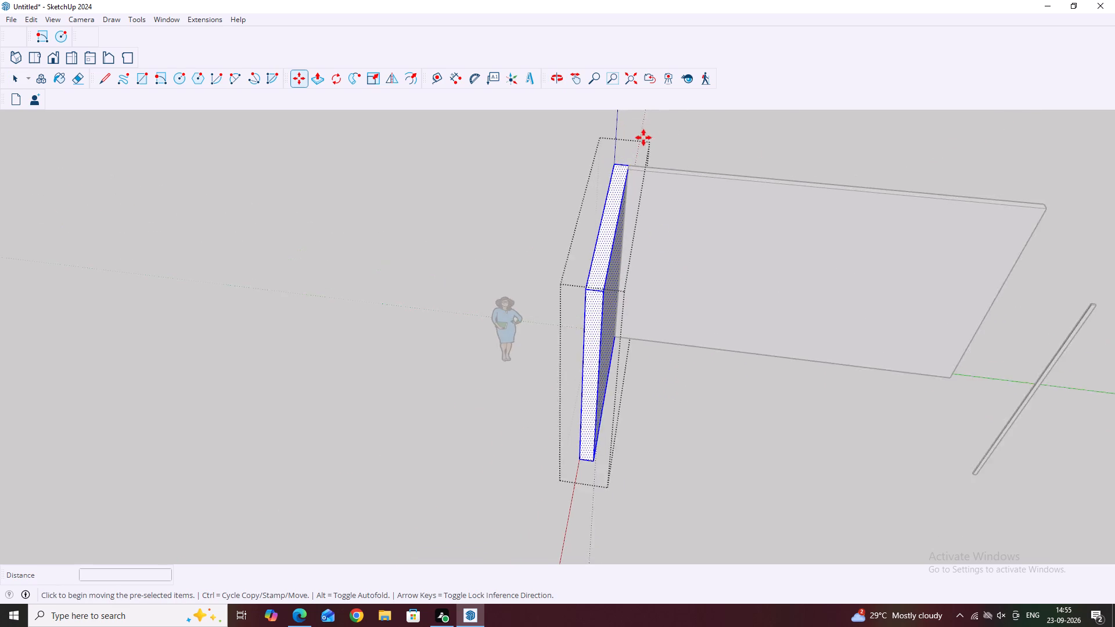
scroll(643, 138, up, 12)
click(610, 160)
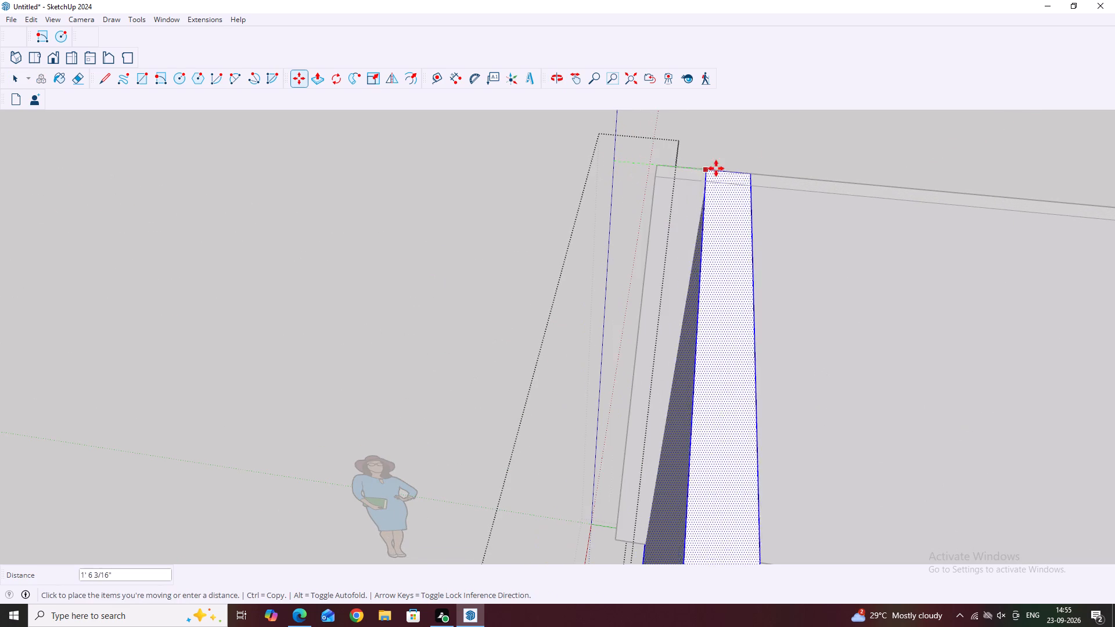
click(655, 164)
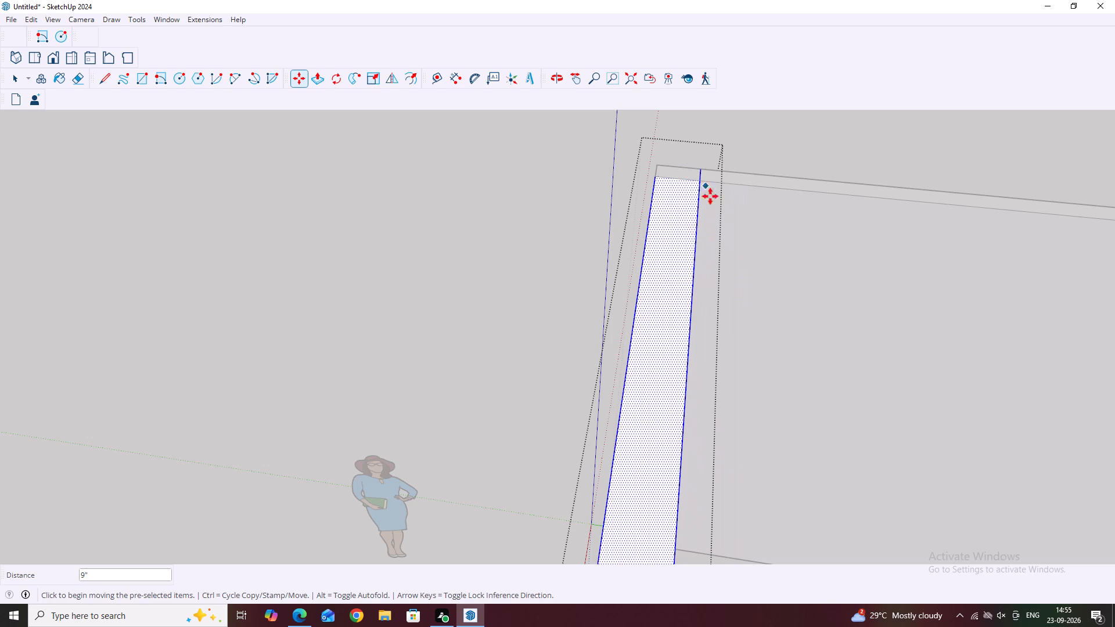
click(575, 201)
key(Escape)
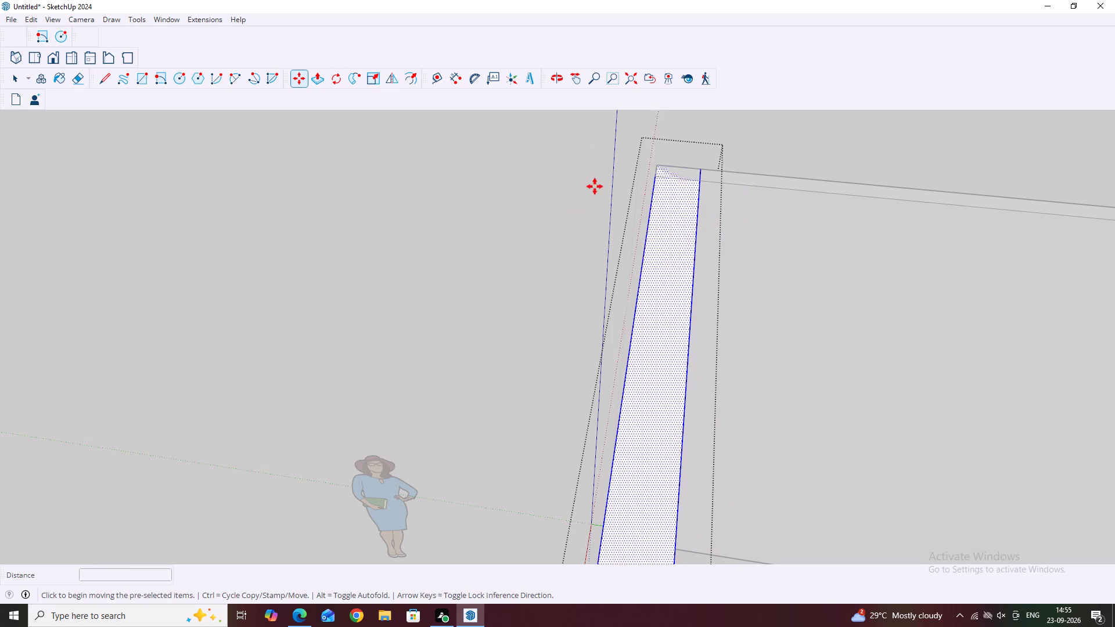
key(Escape)
key(space)
Finish editing the 9" strip group and return to the whole model.
scroll(628, 176, down, 5)
middle_drag(751, 426, 747, 201)
scroll(750, 201, down, 4)
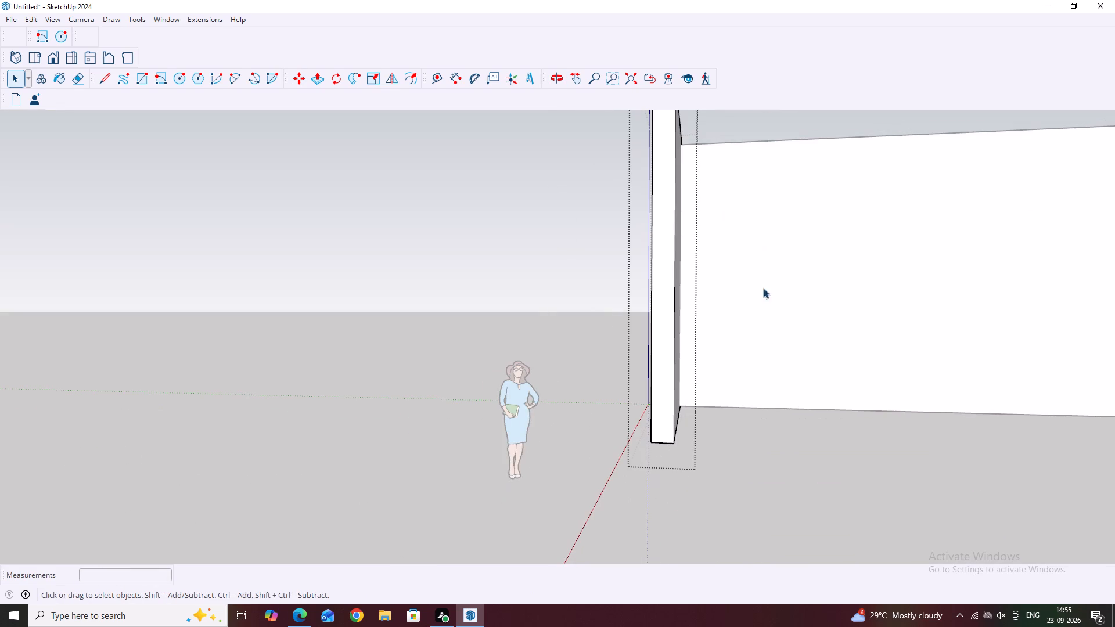
click(791, 436)
scroll(640, 315, down, 6)
middle_drag(688, 243, 713, 415)
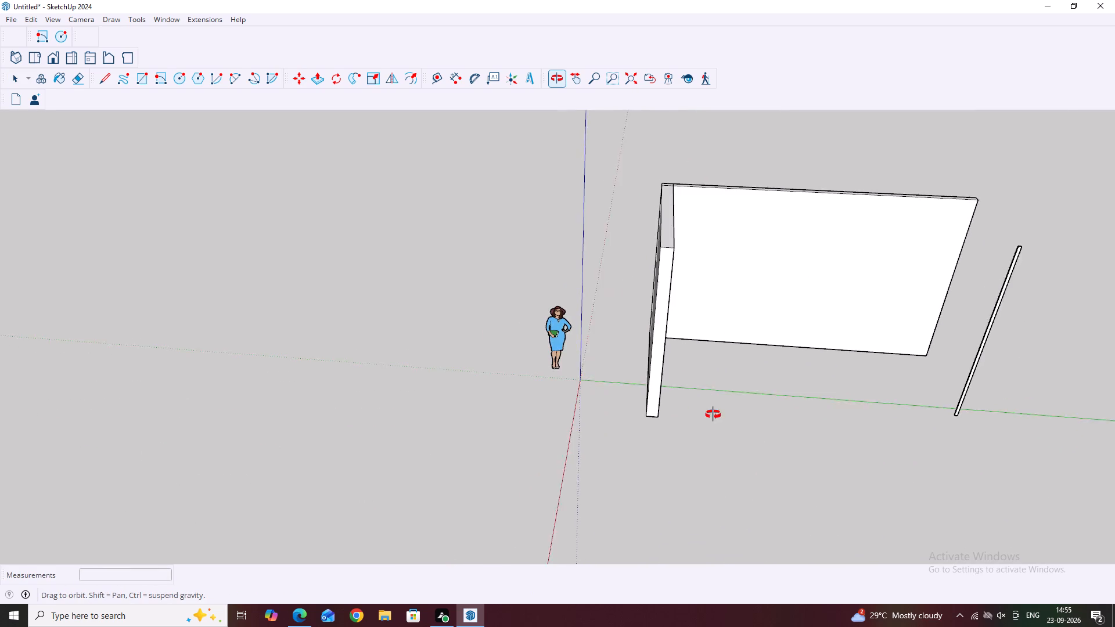
Examine the junction of the 9" strip and the 20' panel and the separate 2" strip from several angles.
middle_drag(713, 415, 721, 422)
middle_drag(634, 200, 807, 294)
middle_drag(620, 181, 699, 205)
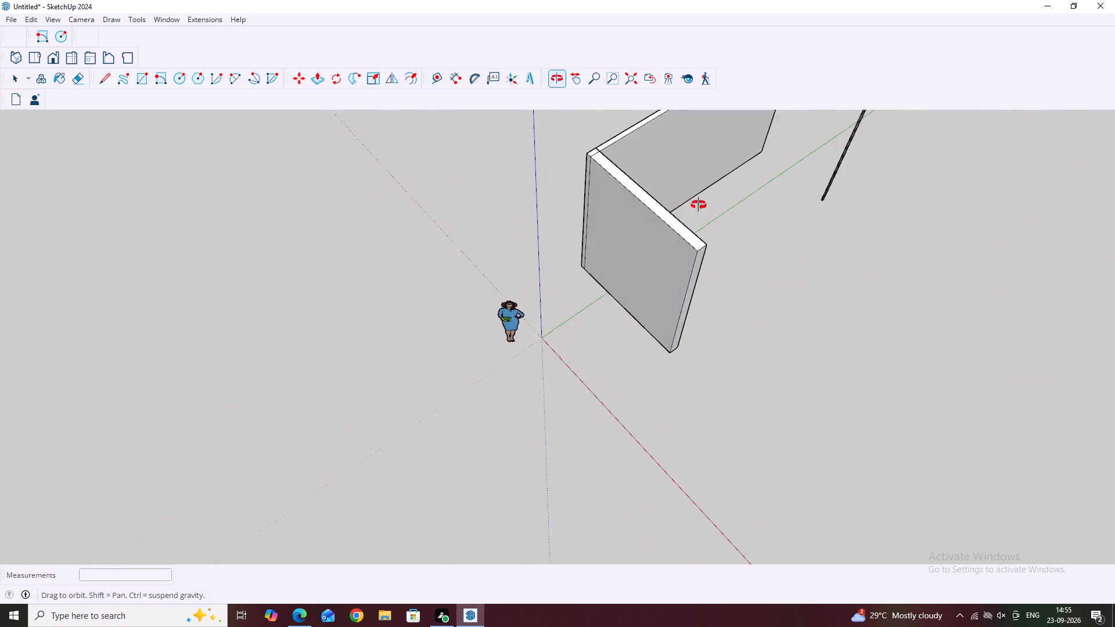
middle_drag(699, 205, 752, 190)
scroll(761, 209, down, 4)
middle_drag(876, 249, 657, 203)
middle_drag(882, 288, 830, 258)
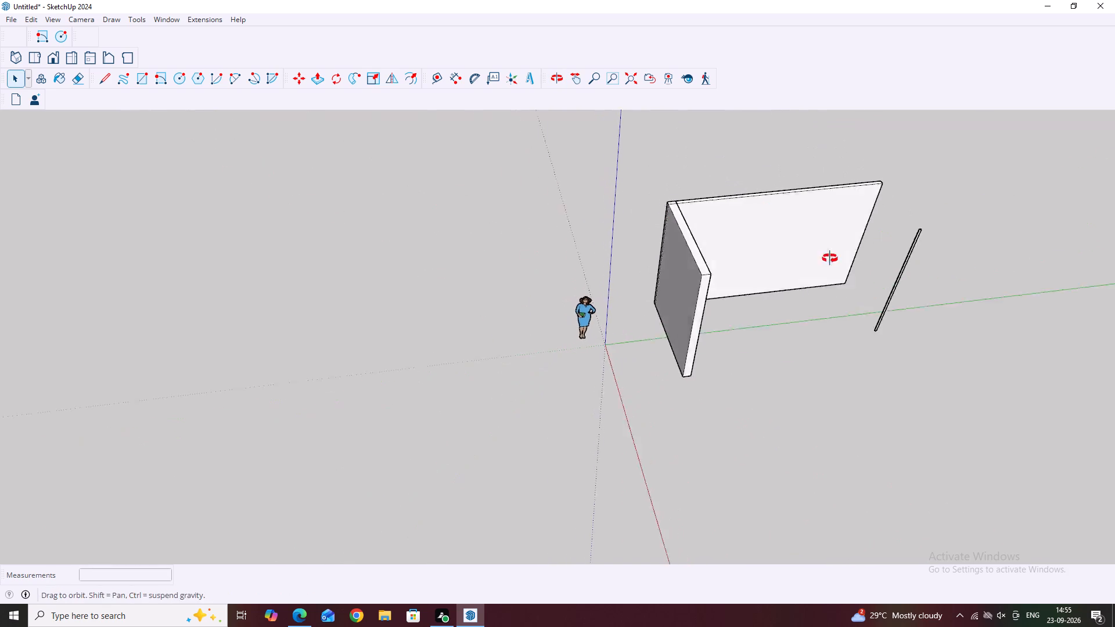
middle_drag(830, 258, 767, 235)
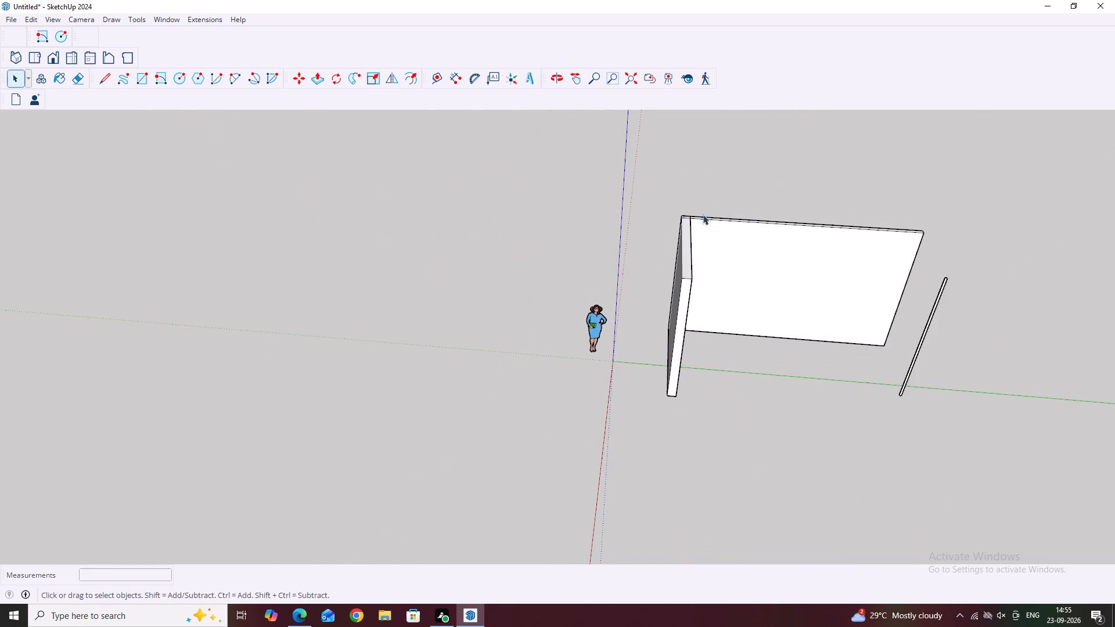
middle_drag(747, 349, 733, 192)
middle_drag(725, 338, 673, 333)
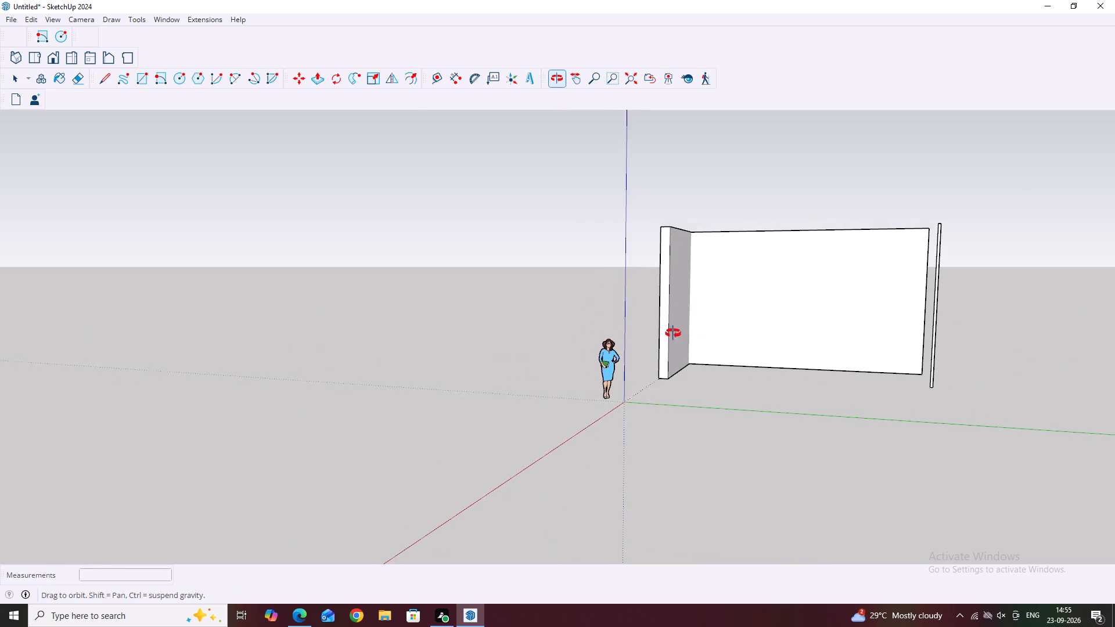
middle_drag(673, 333, 668, 334)
middle_drag(717, 276, 701, 351)
scroll(962, 355, up, 2)
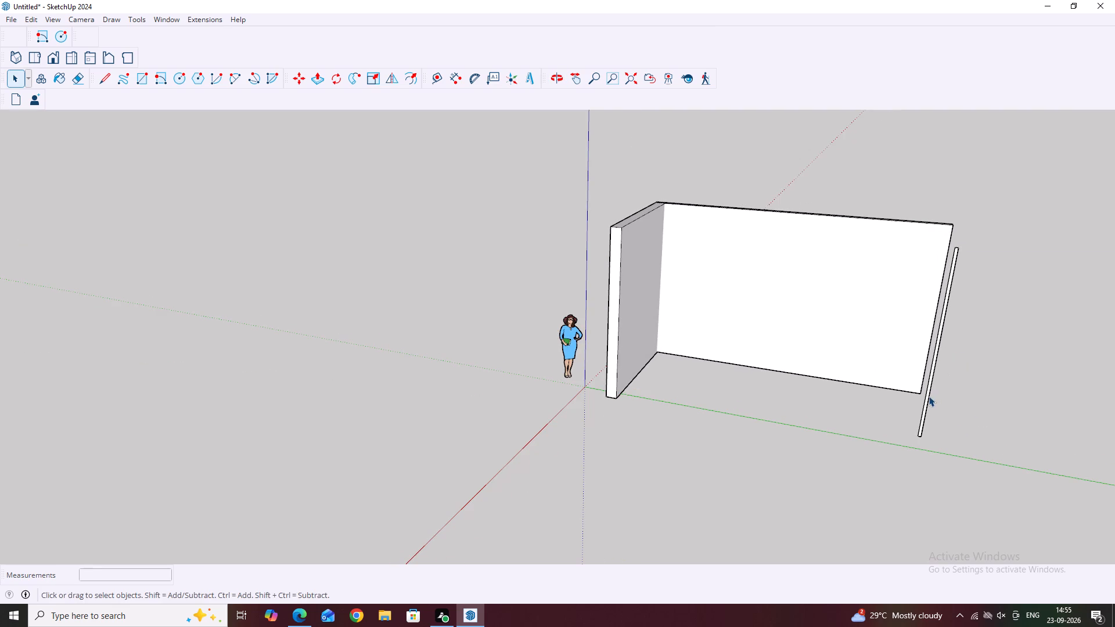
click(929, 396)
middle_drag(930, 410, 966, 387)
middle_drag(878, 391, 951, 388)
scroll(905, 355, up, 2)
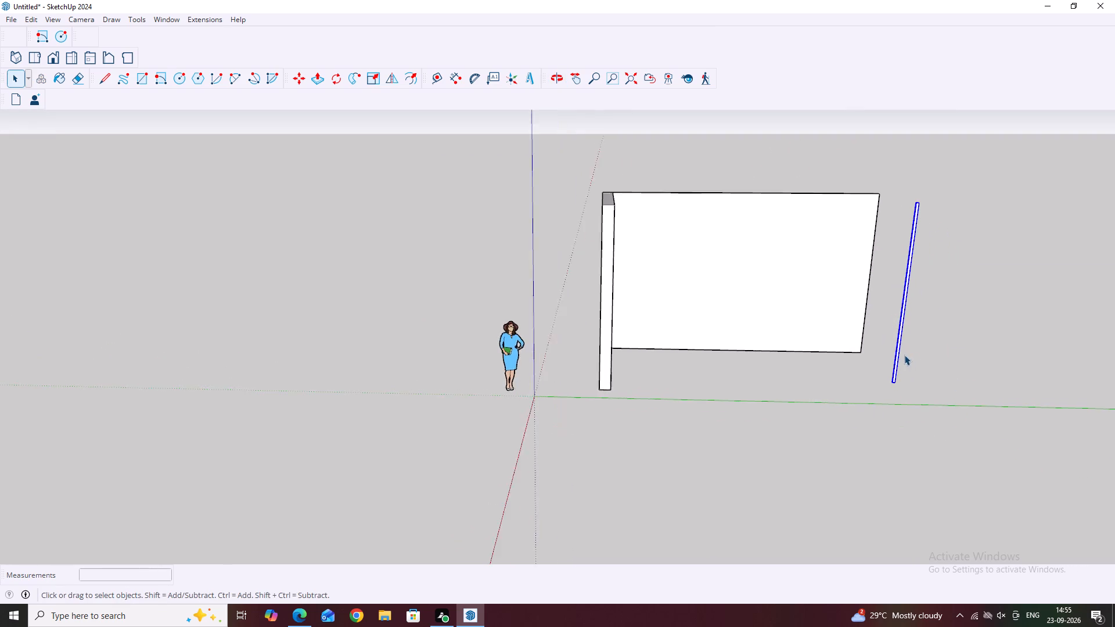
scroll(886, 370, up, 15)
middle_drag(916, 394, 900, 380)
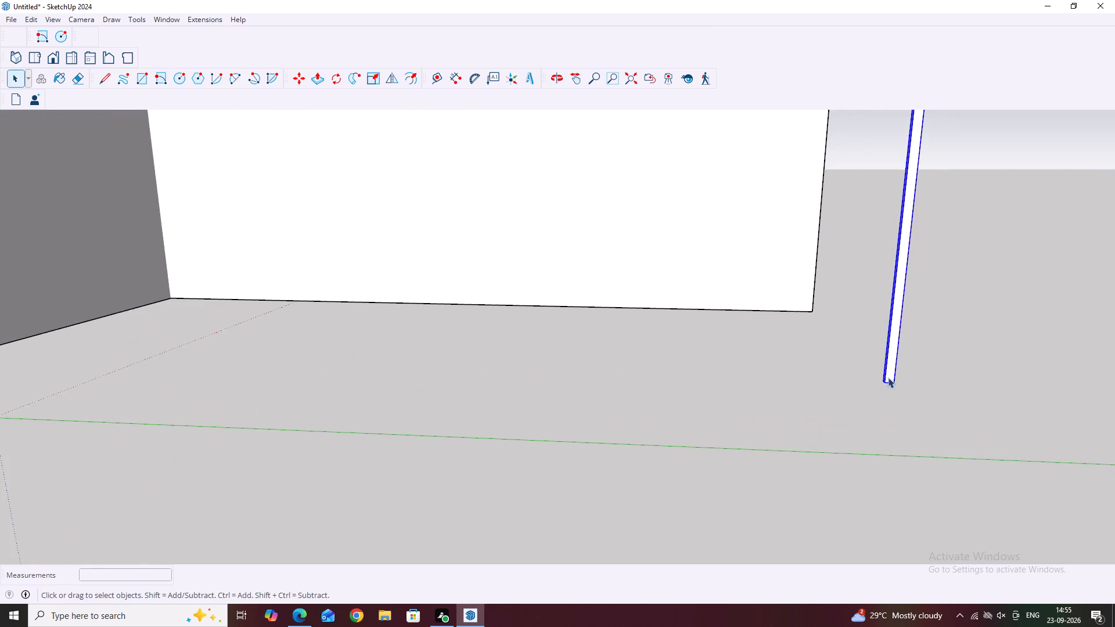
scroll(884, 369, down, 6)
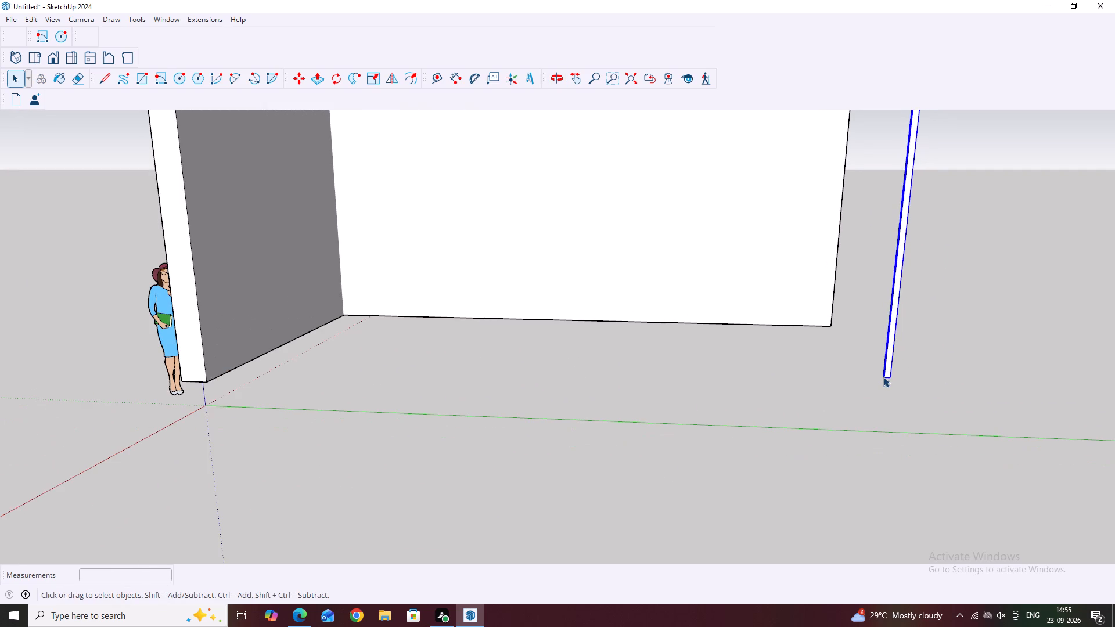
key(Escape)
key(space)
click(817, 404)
Paint the freestanding 2" strip beside the 20' panel with the Wood Cherry Original material from the Wood collection.
key(b)
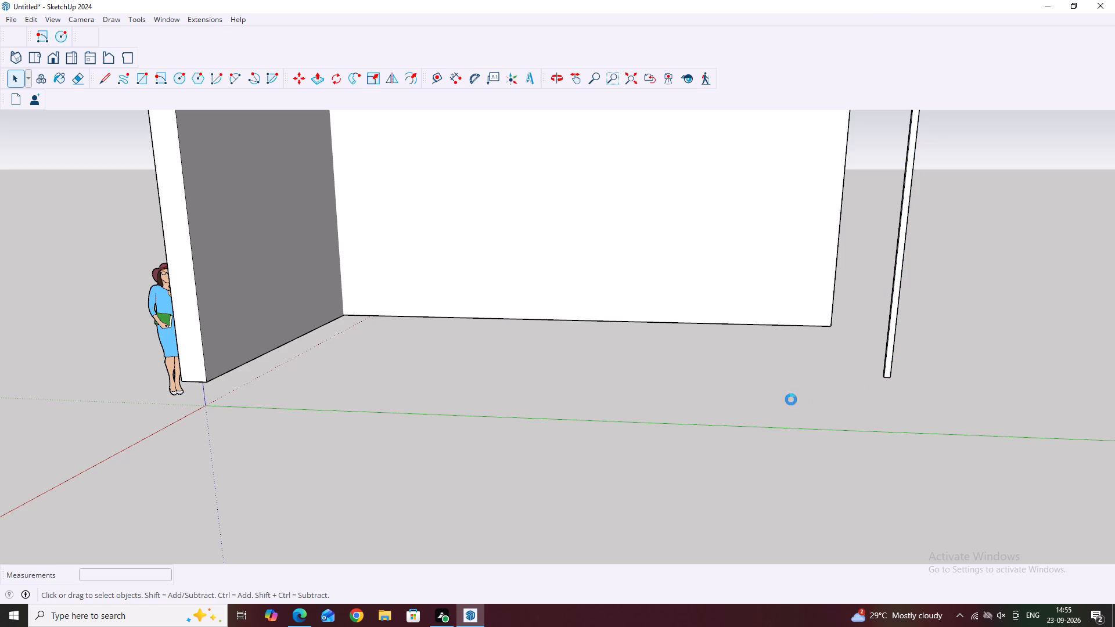
scroll(459, 309, up, 2)
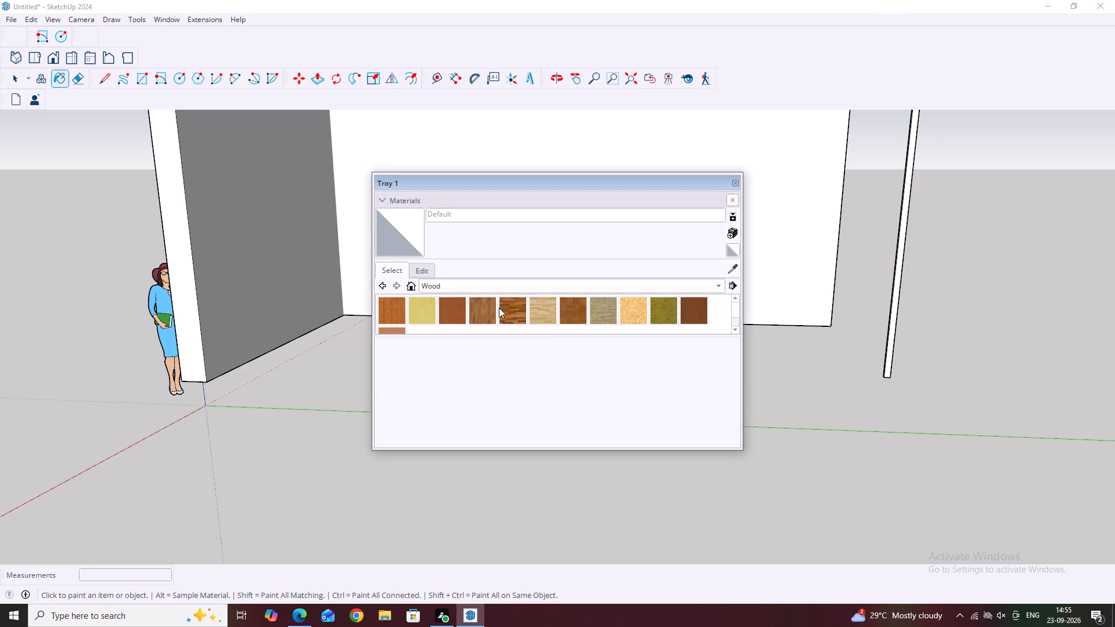
click(454, 309)
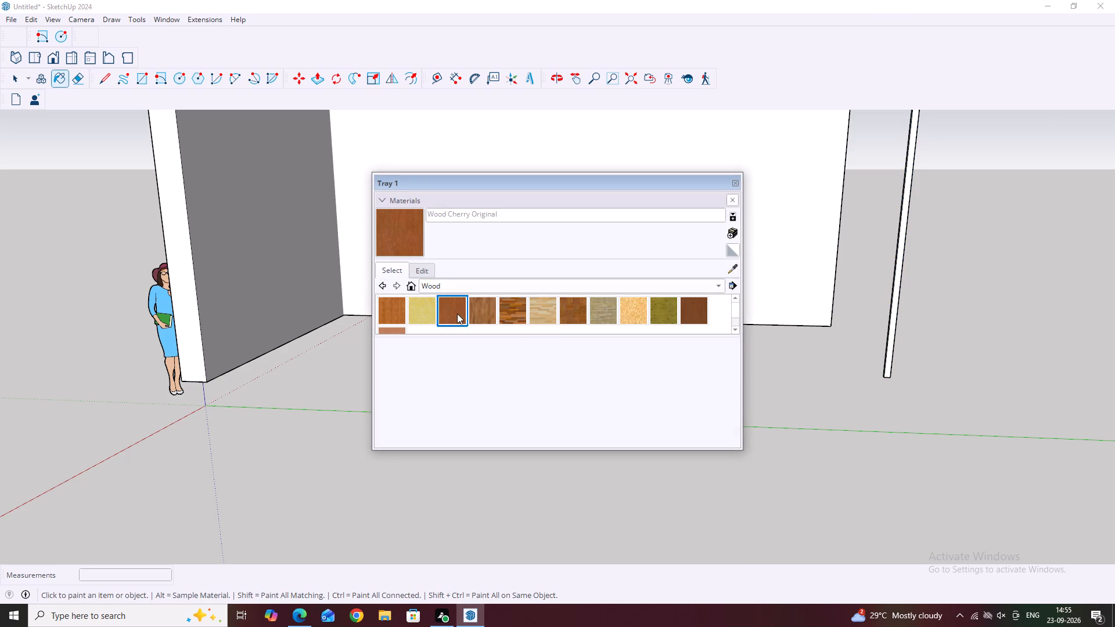
scroll(898, 336, up, 1)
click(890, 338)
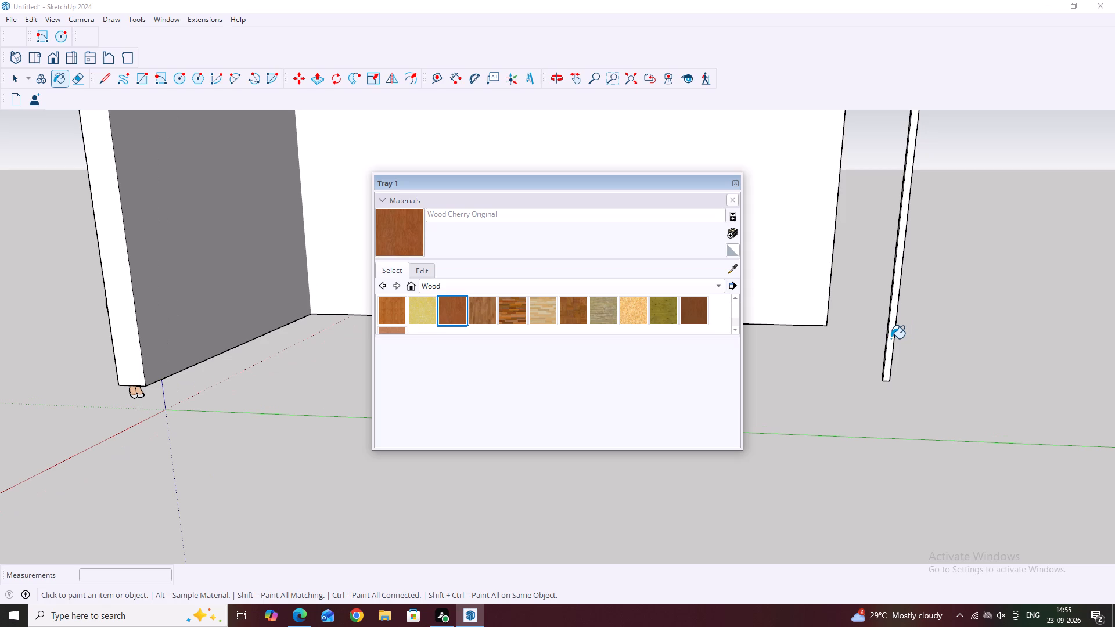
key(Escape)
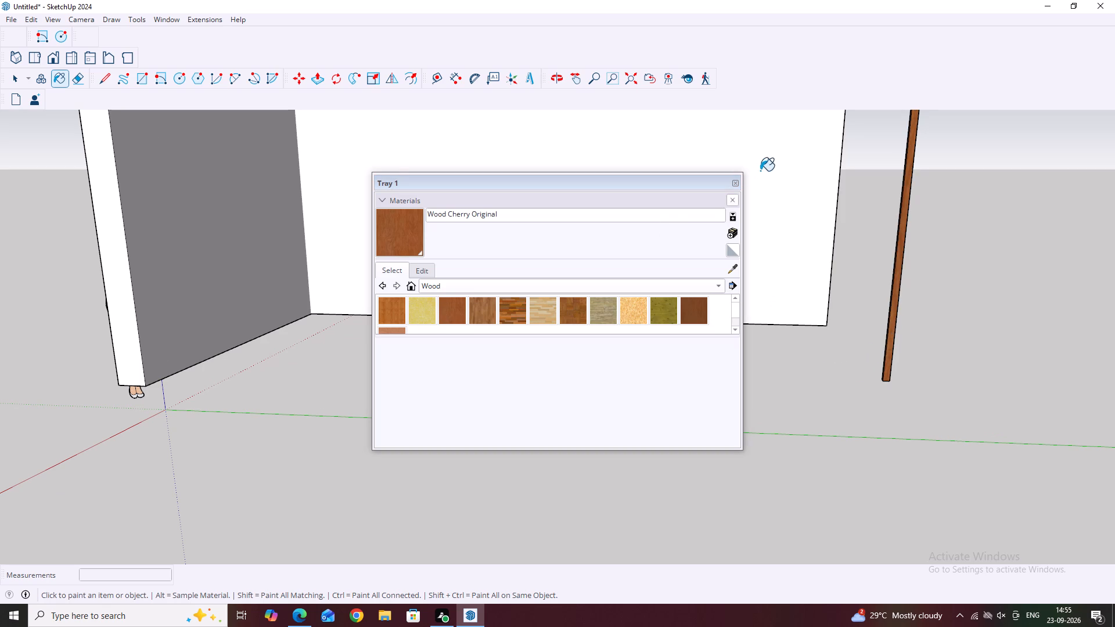
click(735, 185)
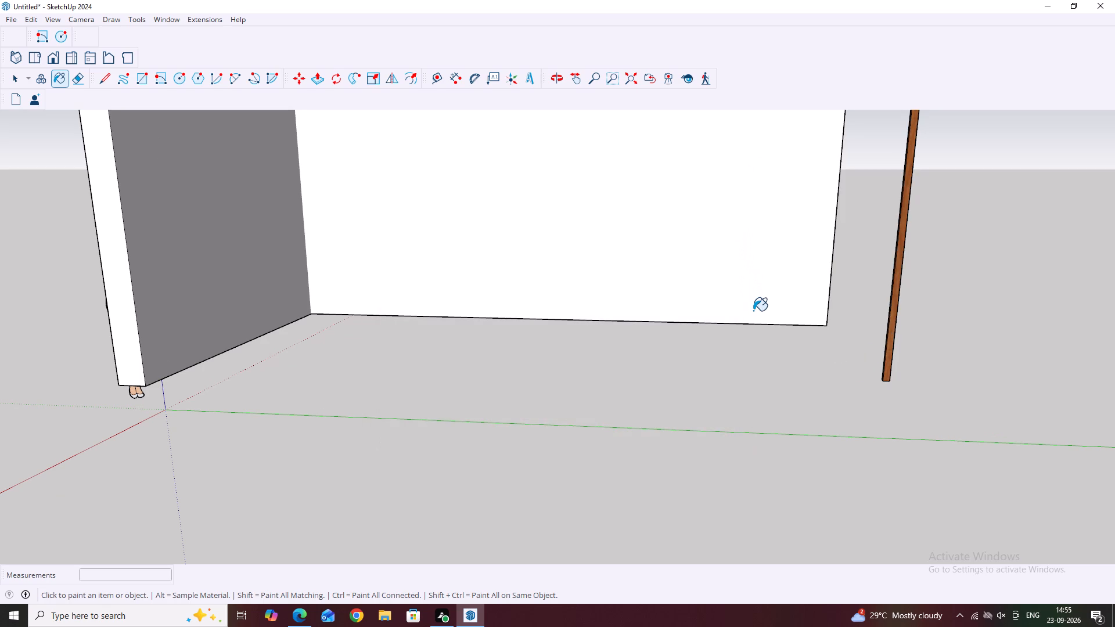
key(space)
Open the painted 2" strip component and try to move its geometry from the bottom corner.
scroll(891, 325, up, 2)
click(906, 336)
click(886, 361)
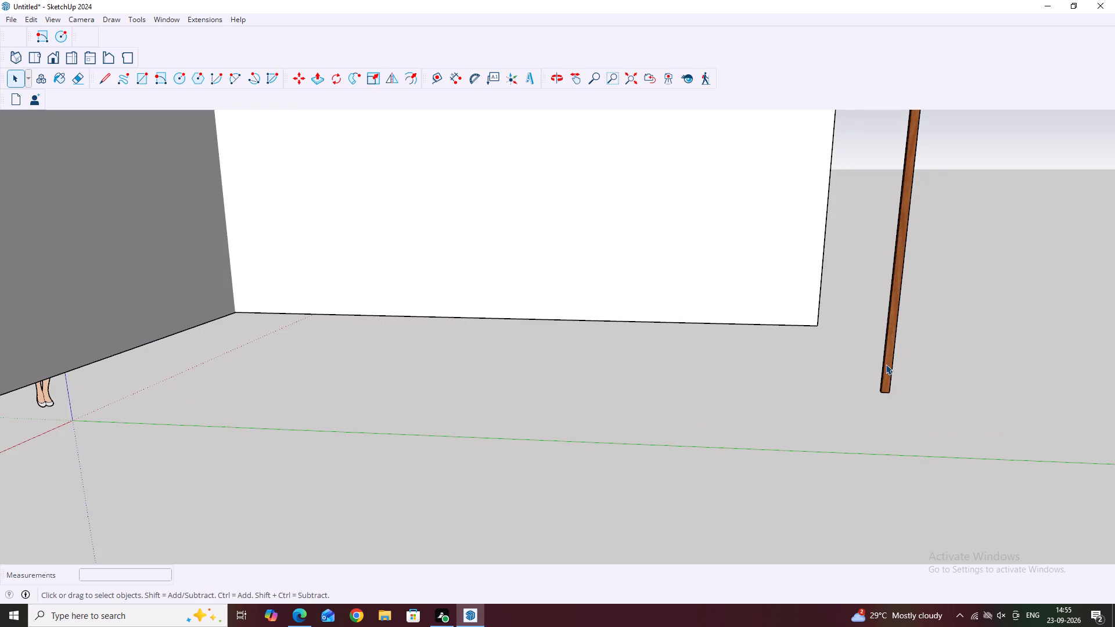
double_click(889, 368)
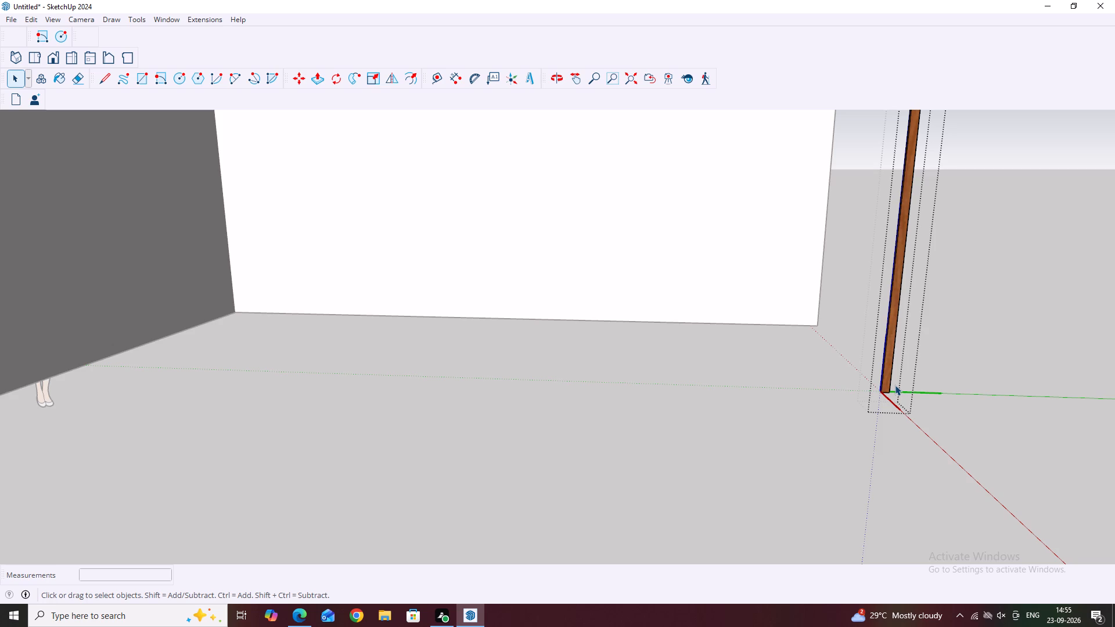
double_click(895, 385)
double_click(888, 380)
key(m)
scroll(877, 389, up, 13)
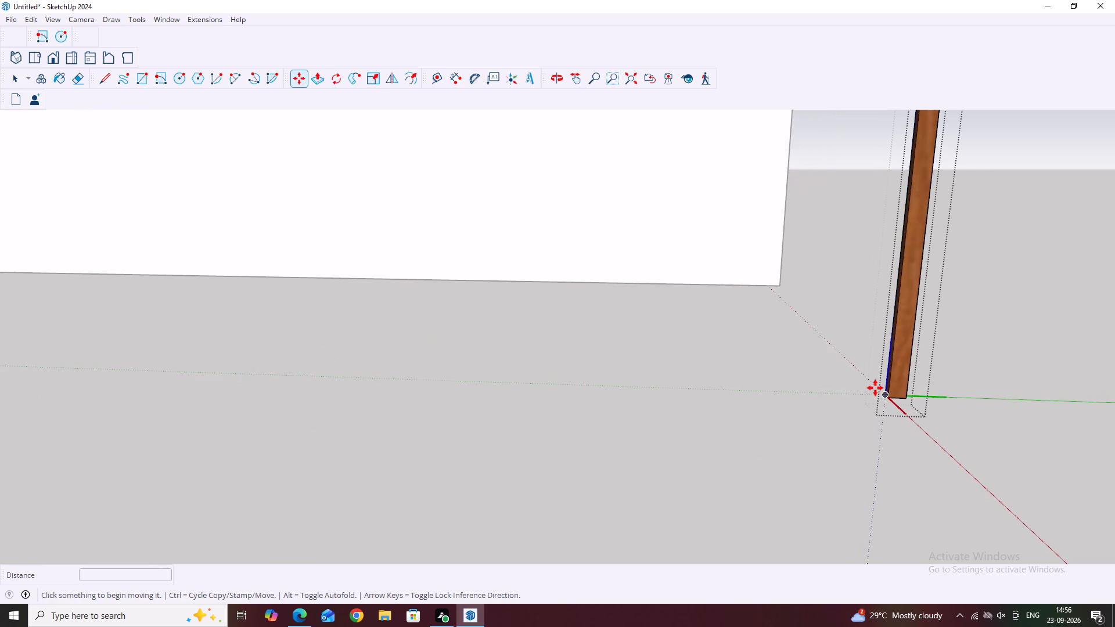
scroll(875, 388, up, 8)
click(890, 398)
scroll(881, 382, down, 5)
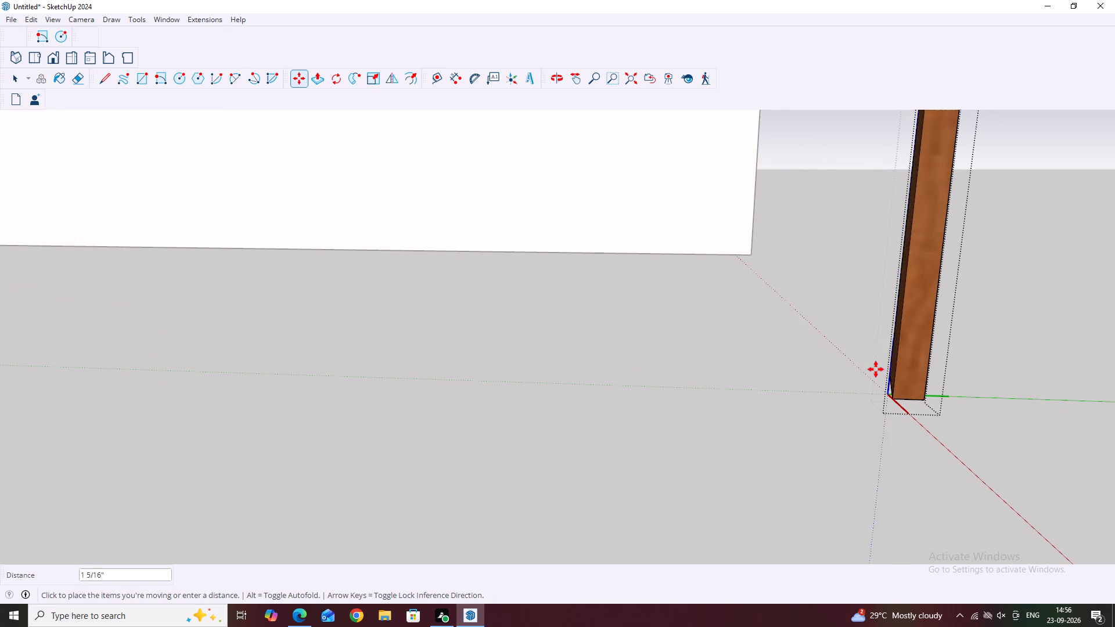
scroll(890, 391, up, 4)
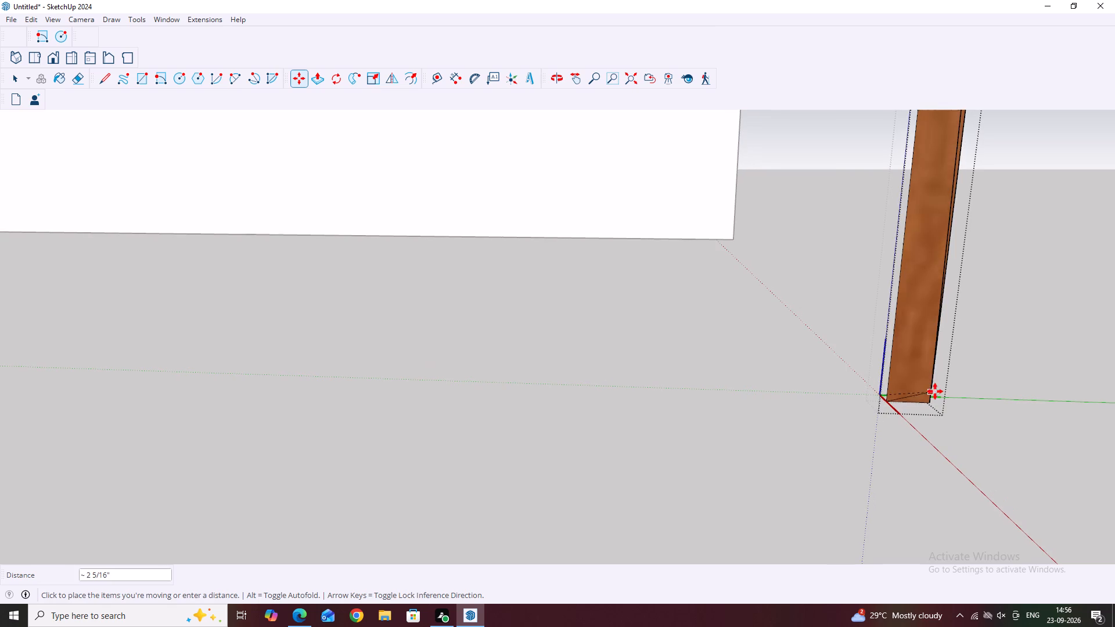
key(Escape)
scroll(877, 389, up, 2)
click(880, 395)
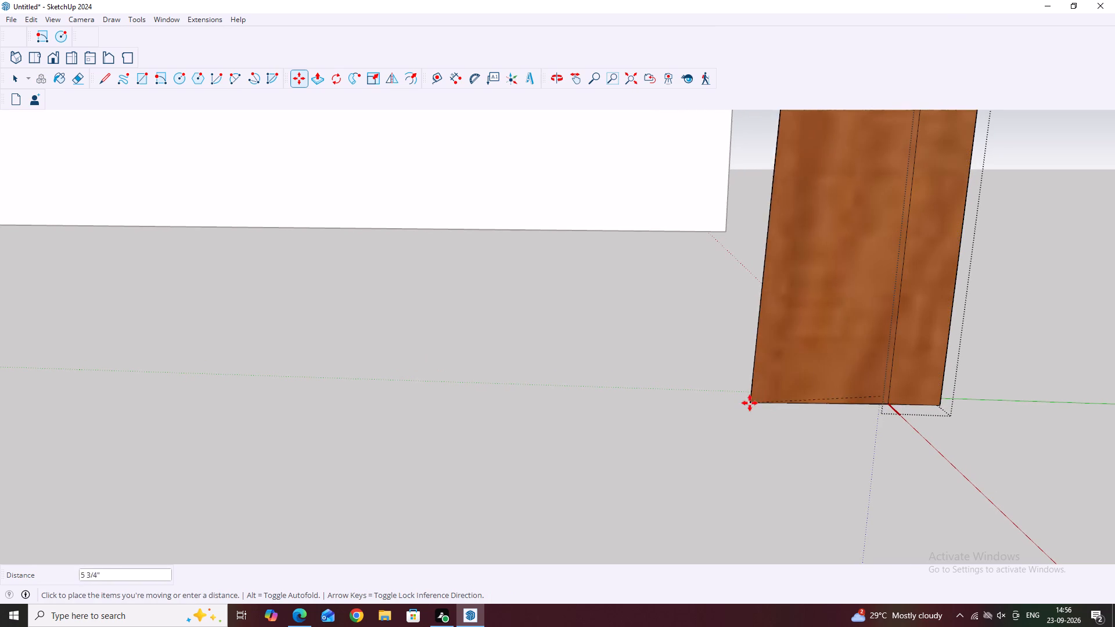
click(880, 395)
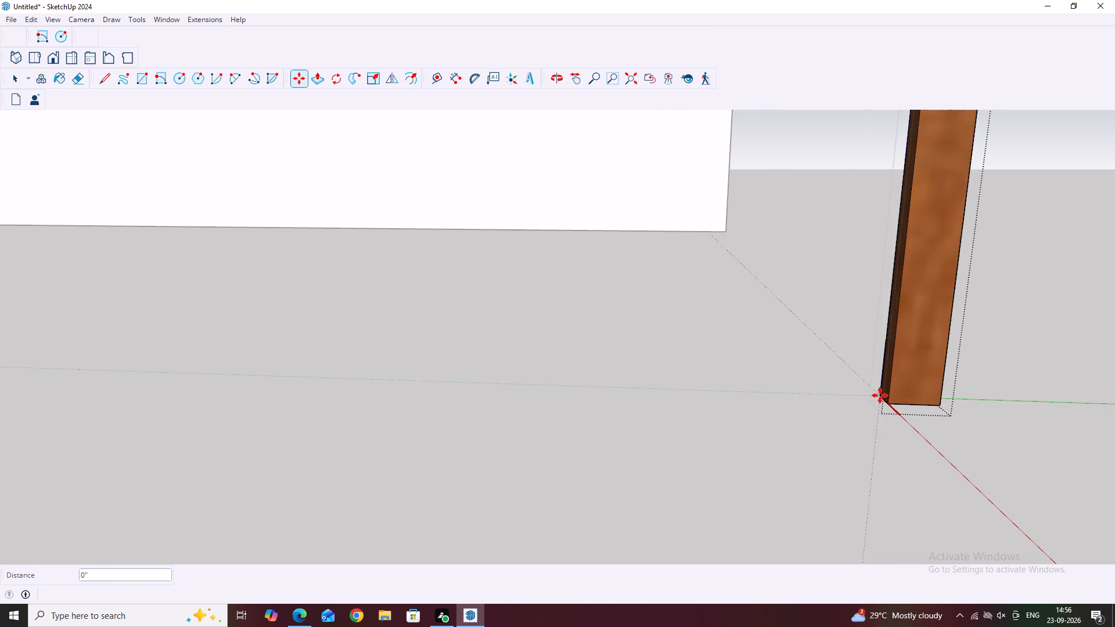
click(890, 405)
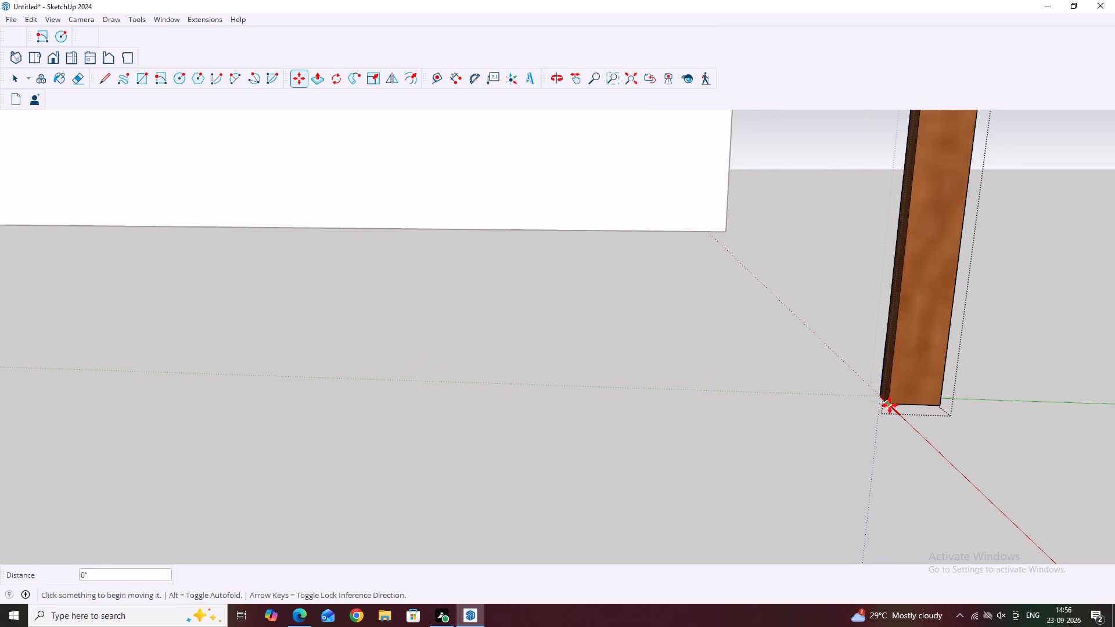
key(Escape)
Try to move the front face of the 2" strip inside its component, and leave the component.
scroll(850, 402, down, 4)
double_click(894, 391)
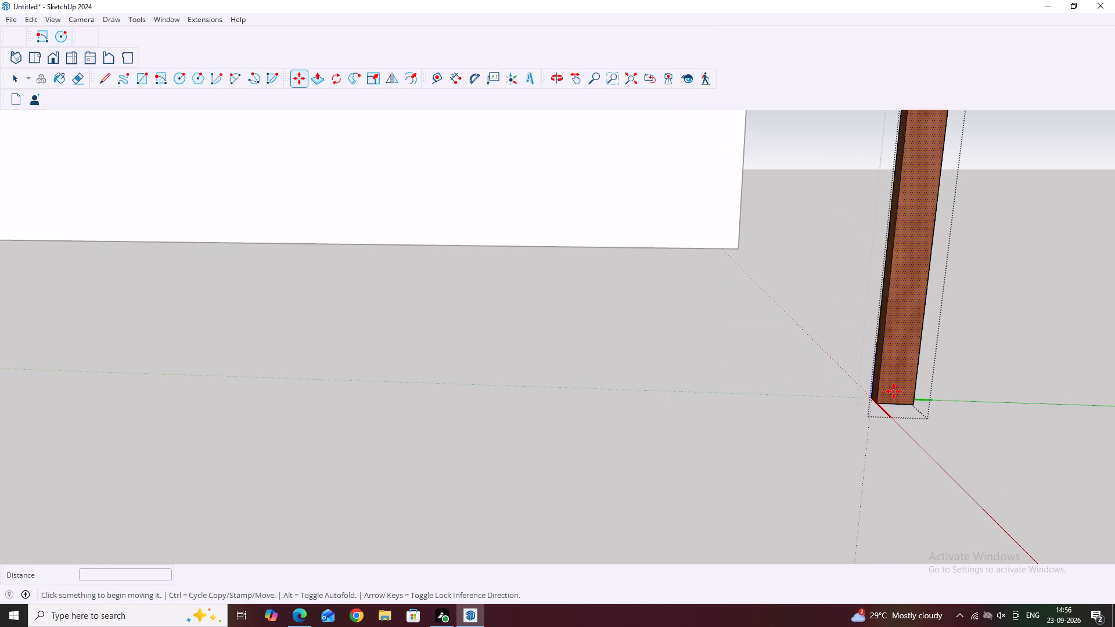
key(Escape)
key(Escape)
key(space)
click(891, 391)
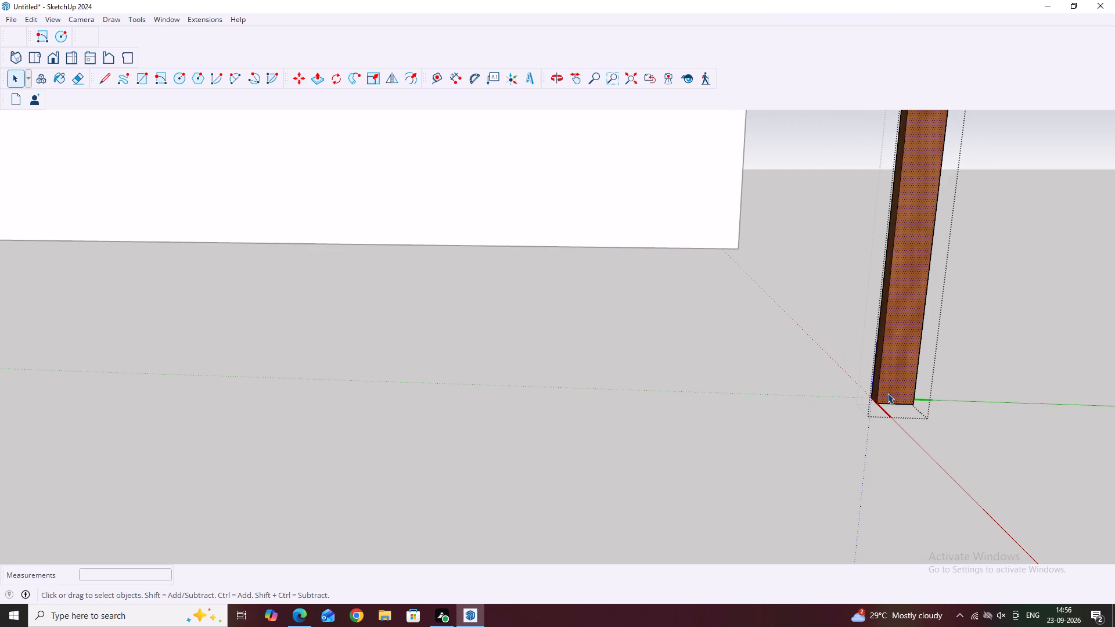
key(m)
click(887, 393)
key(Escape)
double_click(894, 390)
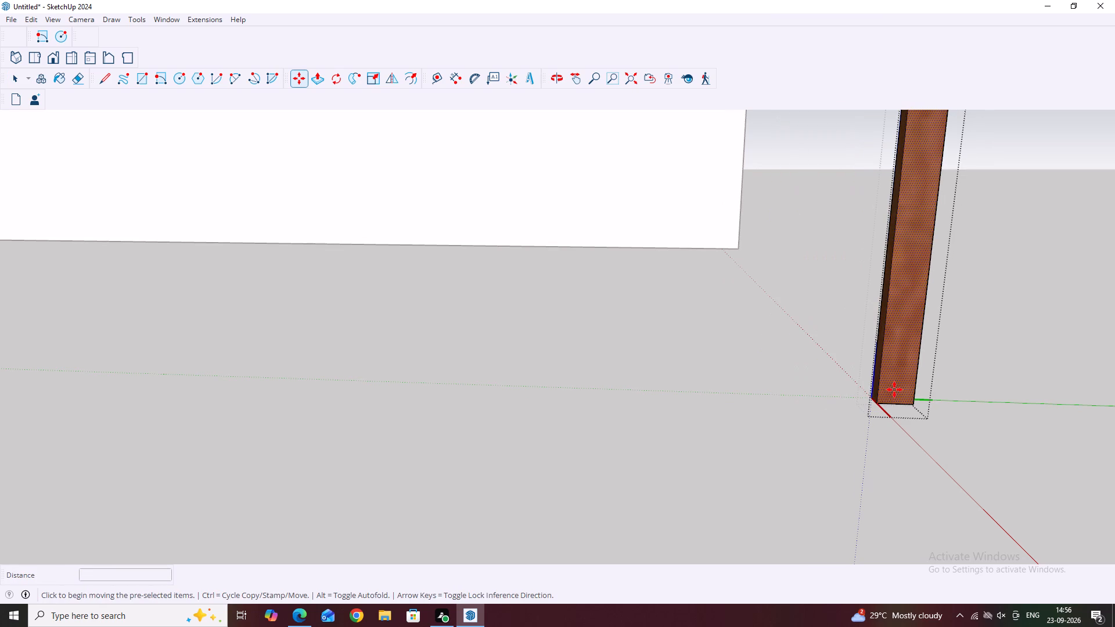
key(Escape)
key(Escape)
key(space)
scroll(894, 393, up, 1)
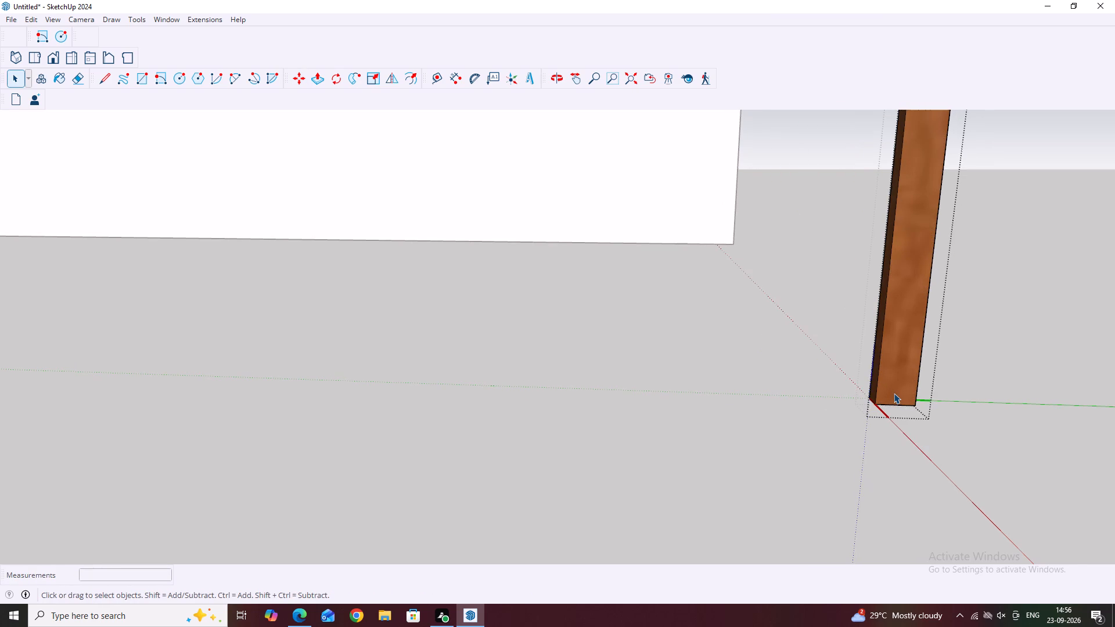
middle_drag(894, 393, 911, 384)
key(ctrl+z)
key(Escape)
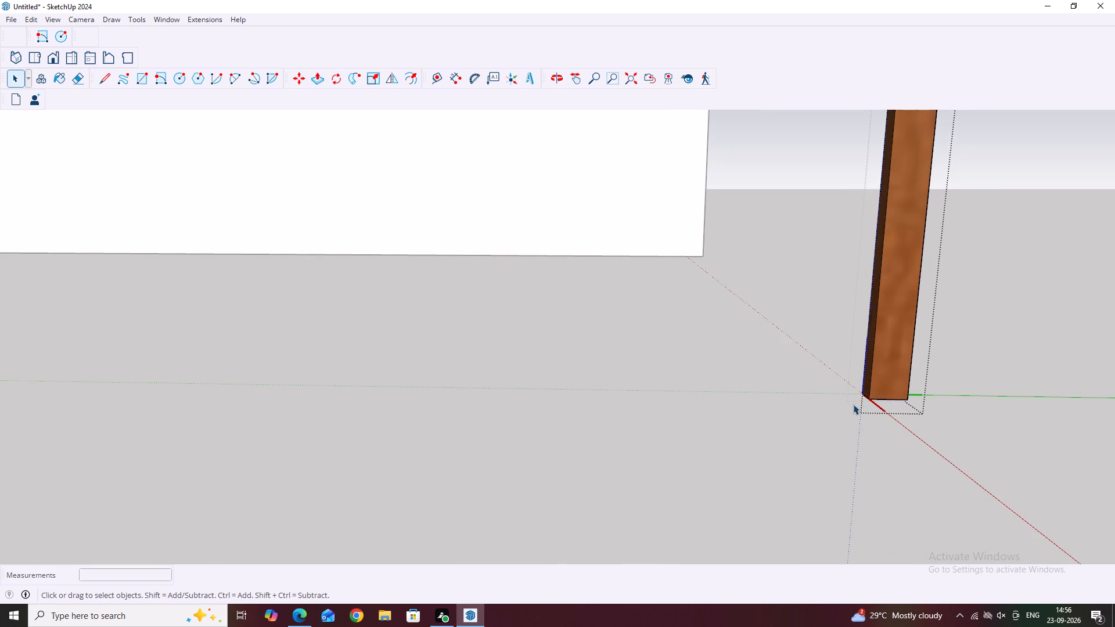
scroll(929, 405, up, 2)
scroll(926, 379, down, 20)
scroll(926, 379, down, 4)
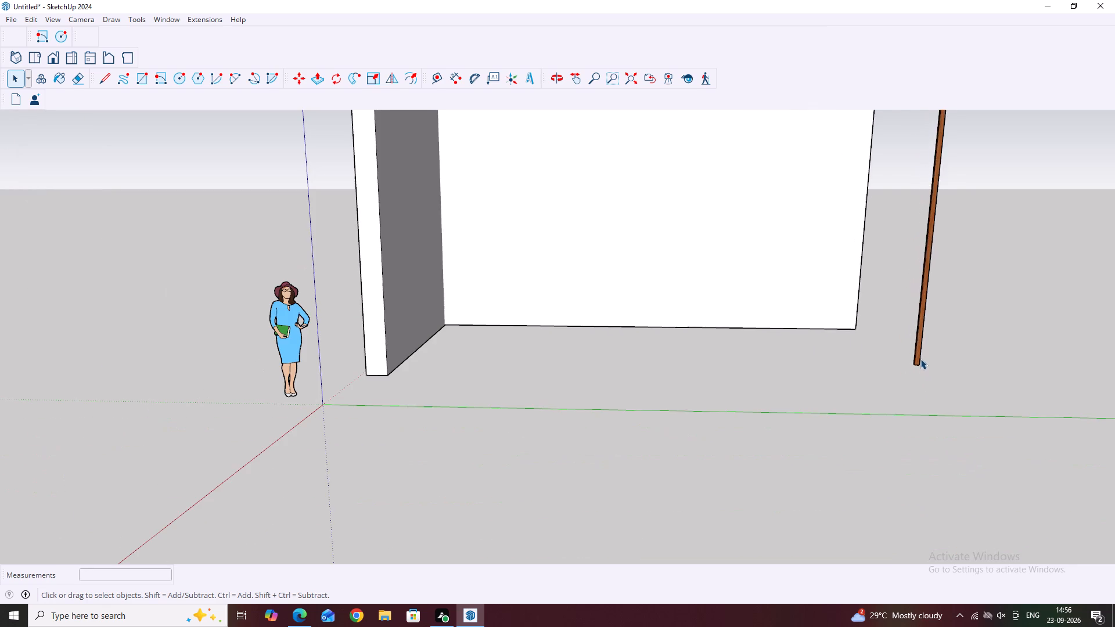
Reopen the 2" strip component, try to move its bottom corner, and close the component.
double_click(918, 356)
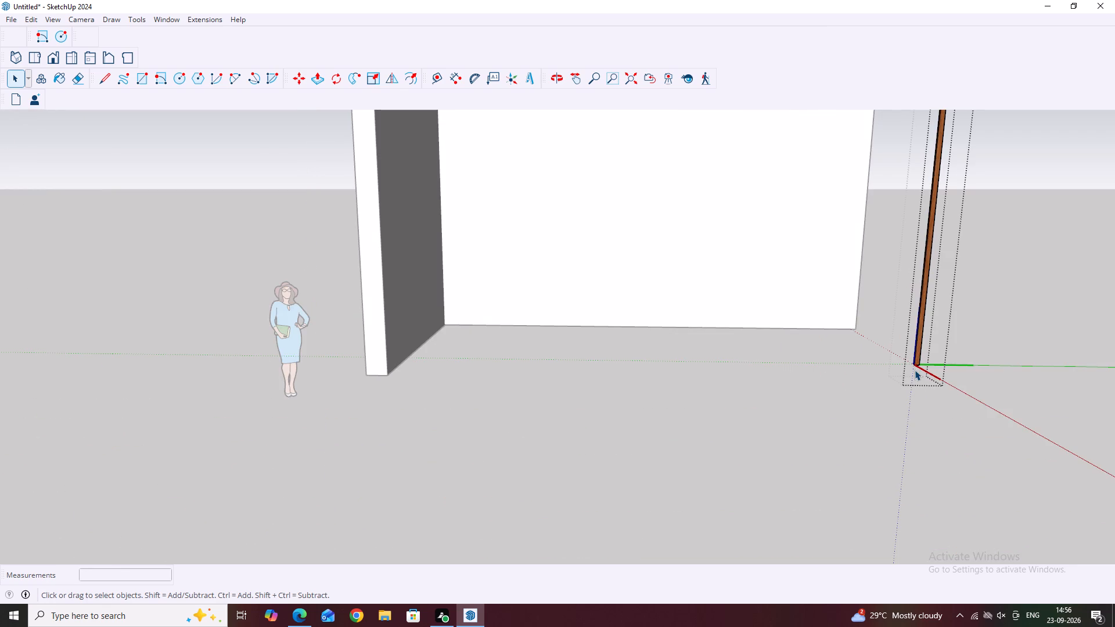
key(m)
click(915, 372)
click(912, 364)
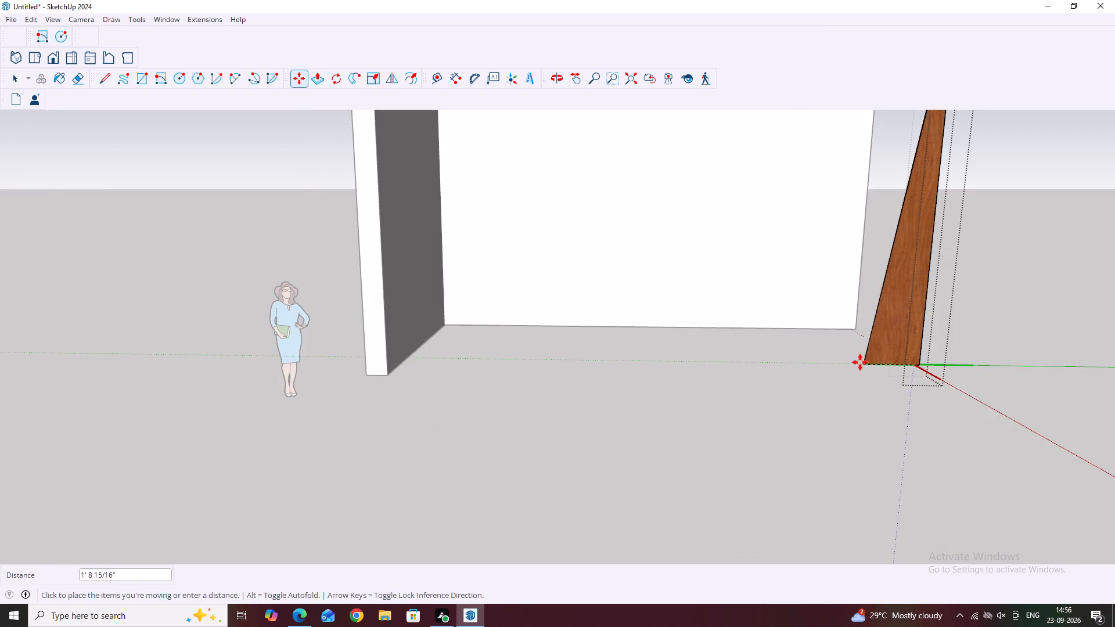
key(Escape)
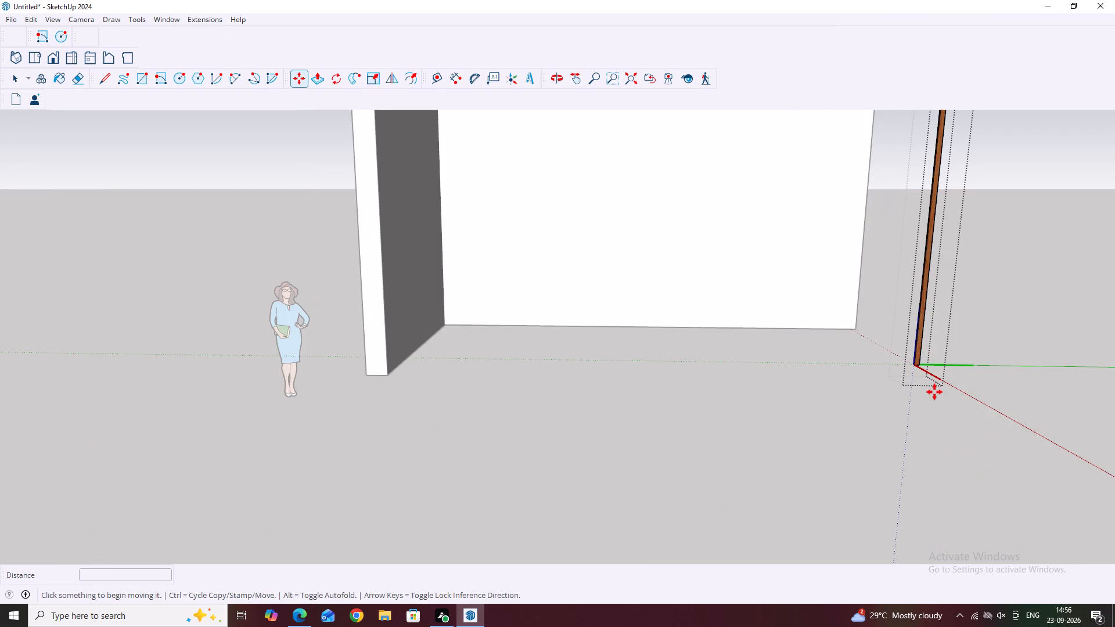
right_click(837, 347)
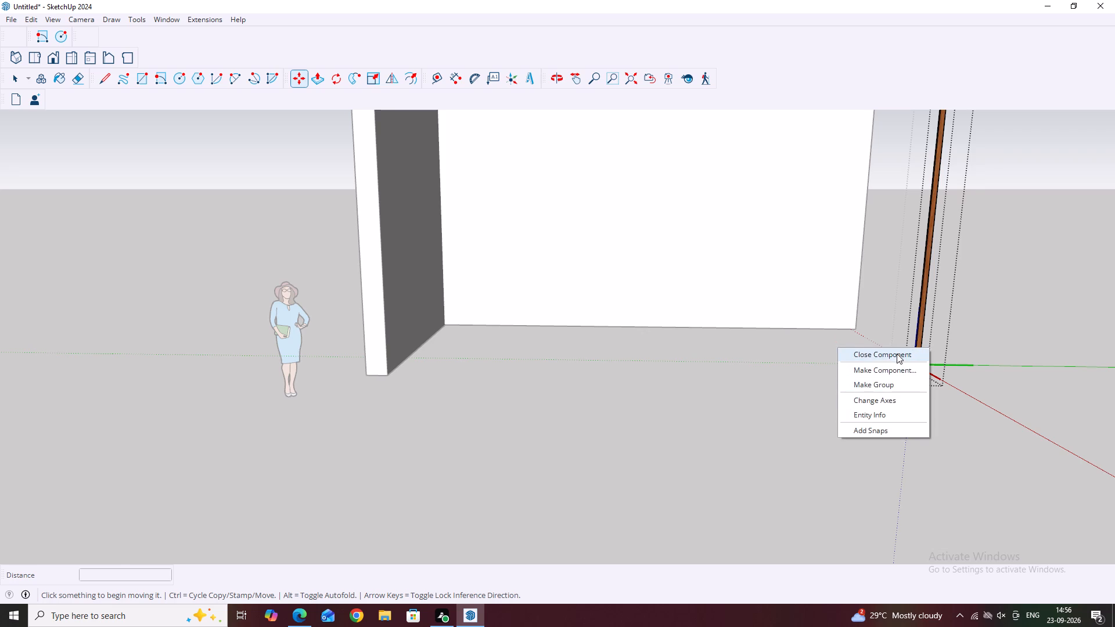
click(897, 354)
Move the painted 2" strip about 17' 6" along the 20' panel, close to the 9" strip extruded 10'.
click(920, 354)
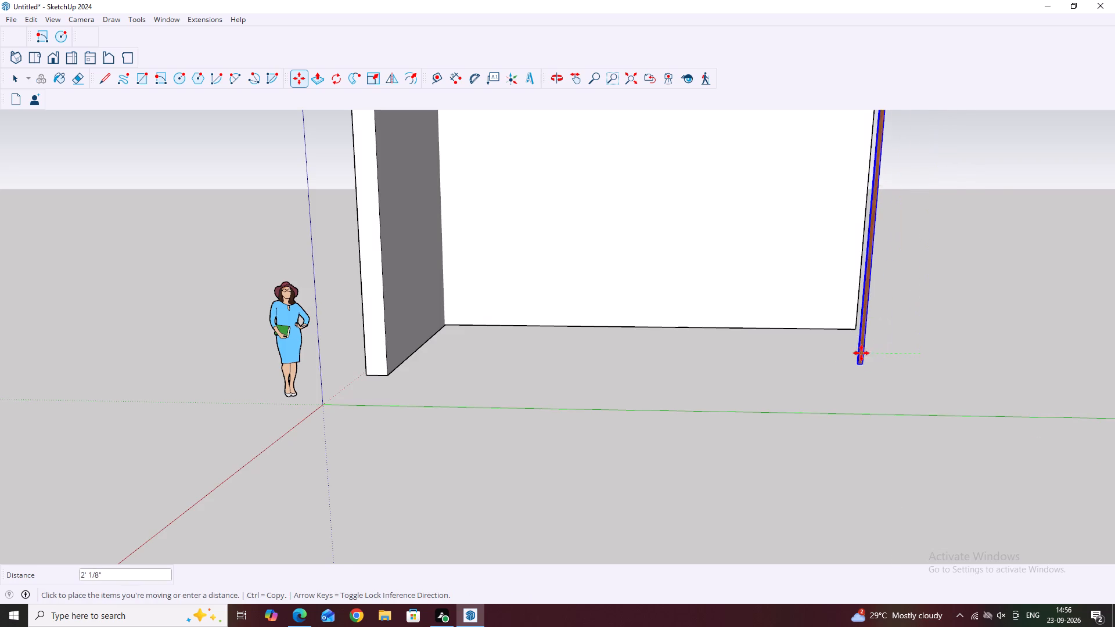
scroll(831, 353, down, 4)
scroll(810, 352, up, 3)
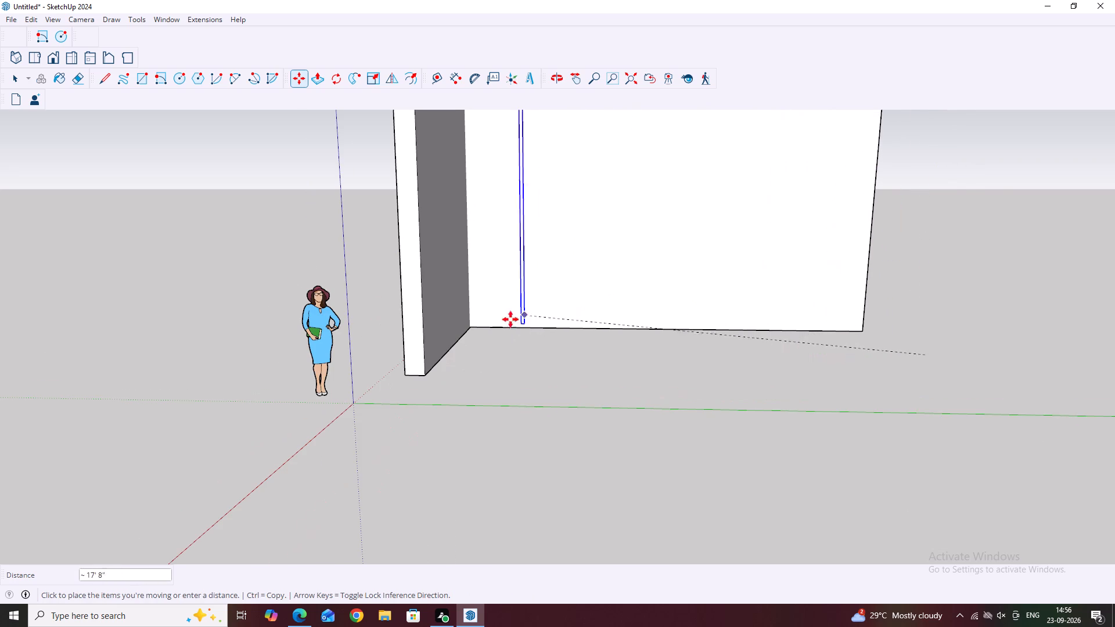
scroll(479, 332, up, 9)
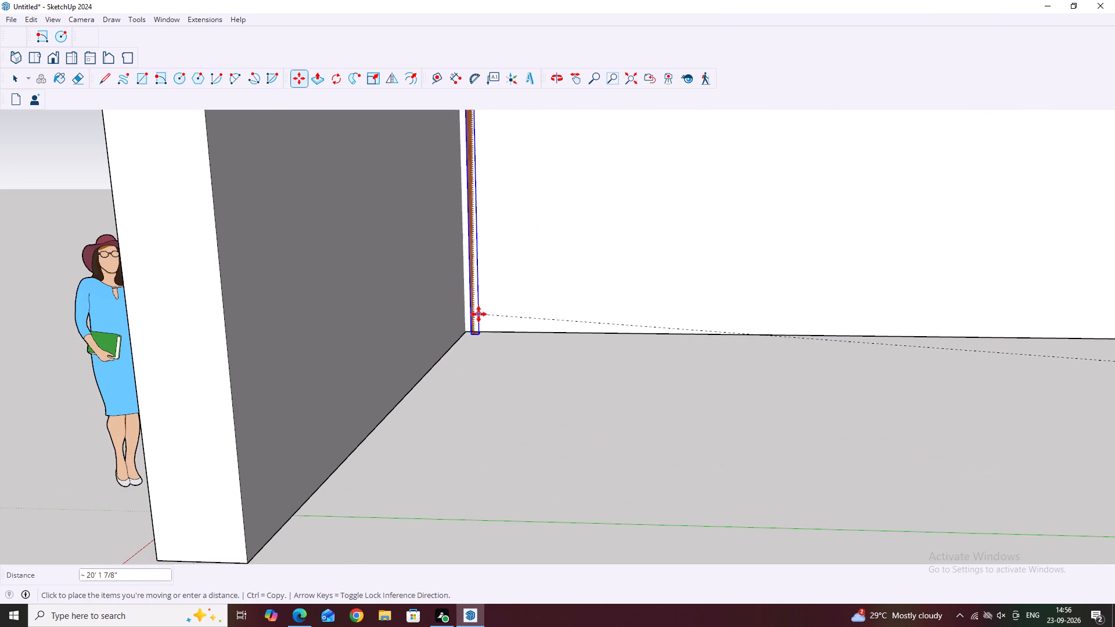
scroll(479, 314, up, 1)
click(510, 427)
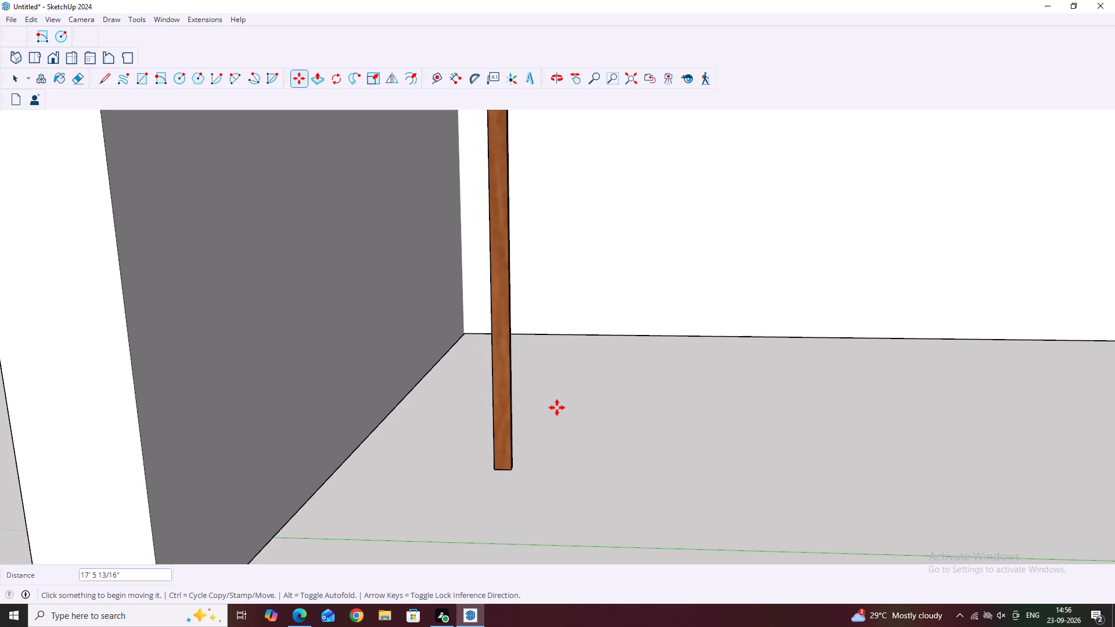
key(Escape)
scroll(558, 408, down, 5)
key(space)
scroll(401, 326, down, 4)
middle_drag(458, 377, 604, 416)
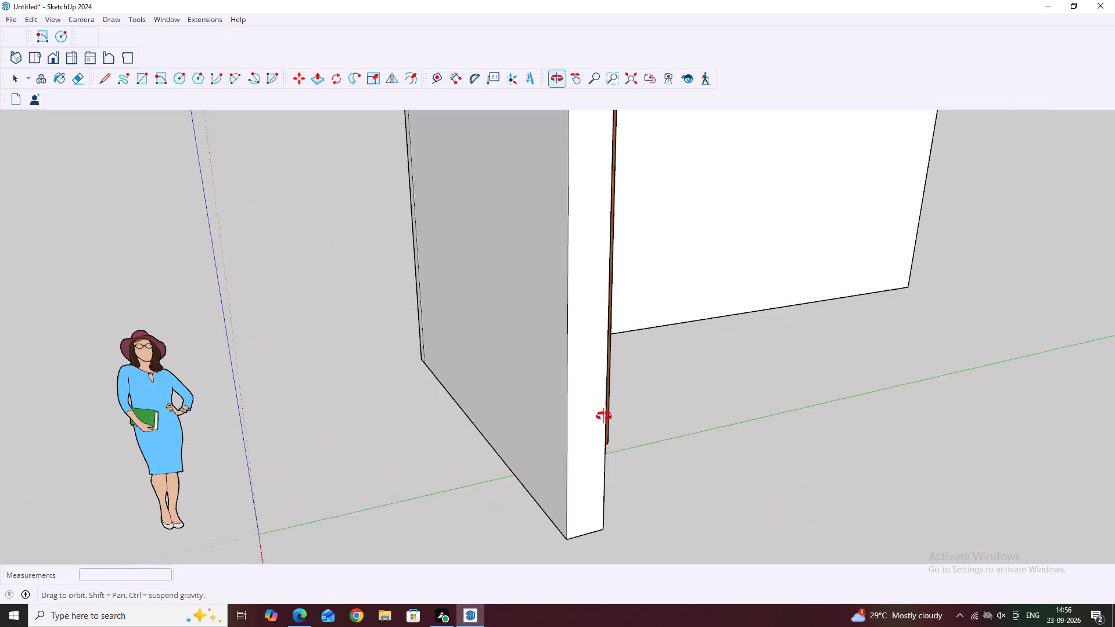
middle_drag(604, 416, 614, 415)
middle_drag(725, 413, 603, 405)
middle_drag(598, 401, 526, 411)
scroll(527, 417, up, 2)
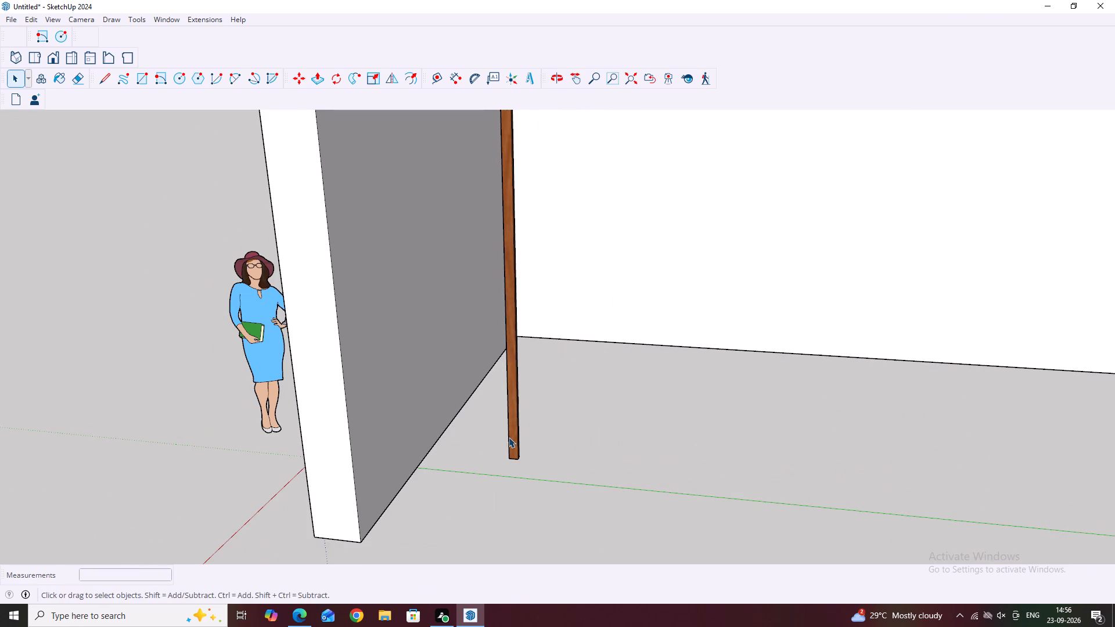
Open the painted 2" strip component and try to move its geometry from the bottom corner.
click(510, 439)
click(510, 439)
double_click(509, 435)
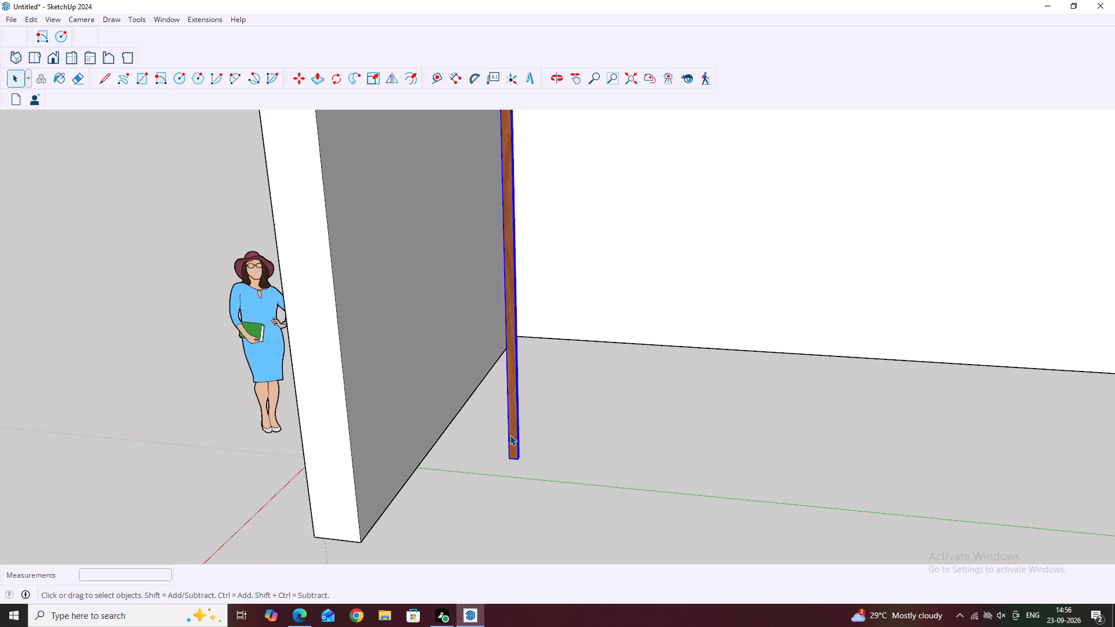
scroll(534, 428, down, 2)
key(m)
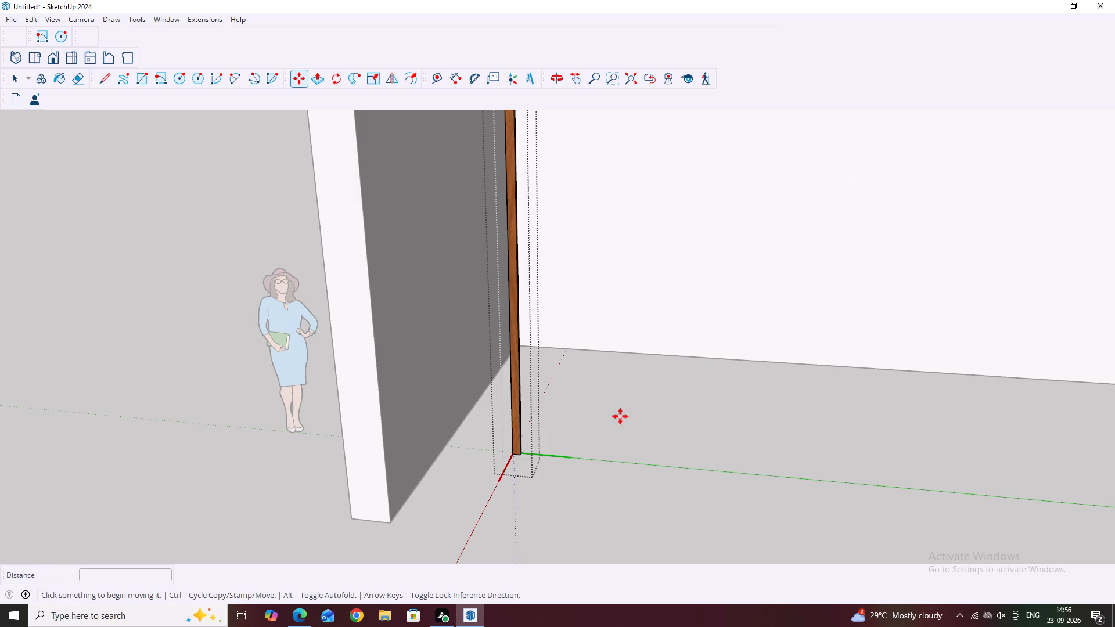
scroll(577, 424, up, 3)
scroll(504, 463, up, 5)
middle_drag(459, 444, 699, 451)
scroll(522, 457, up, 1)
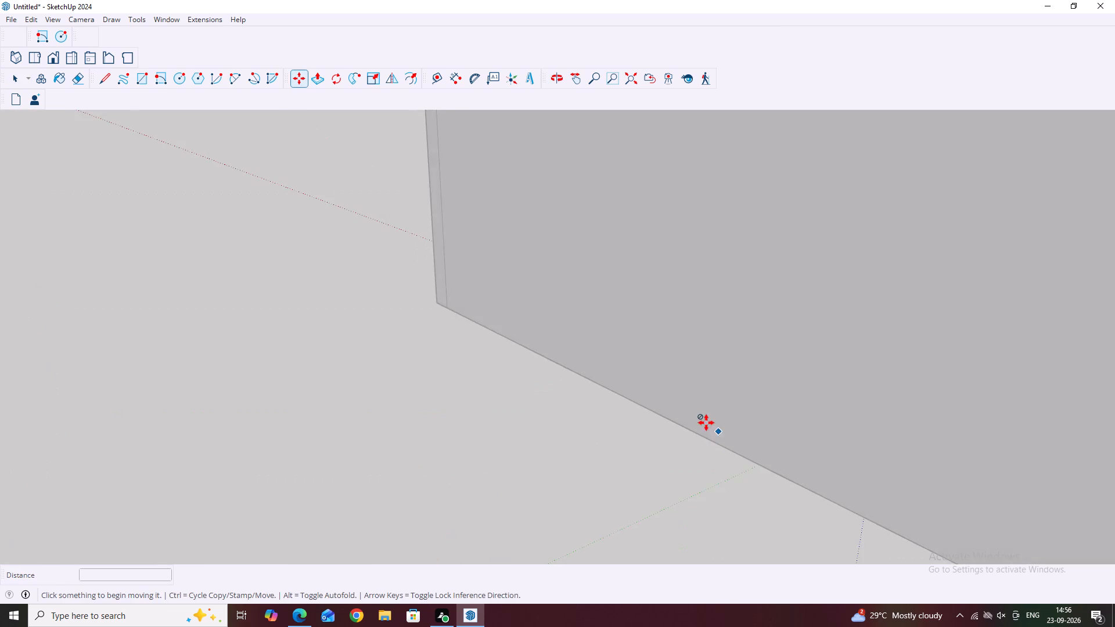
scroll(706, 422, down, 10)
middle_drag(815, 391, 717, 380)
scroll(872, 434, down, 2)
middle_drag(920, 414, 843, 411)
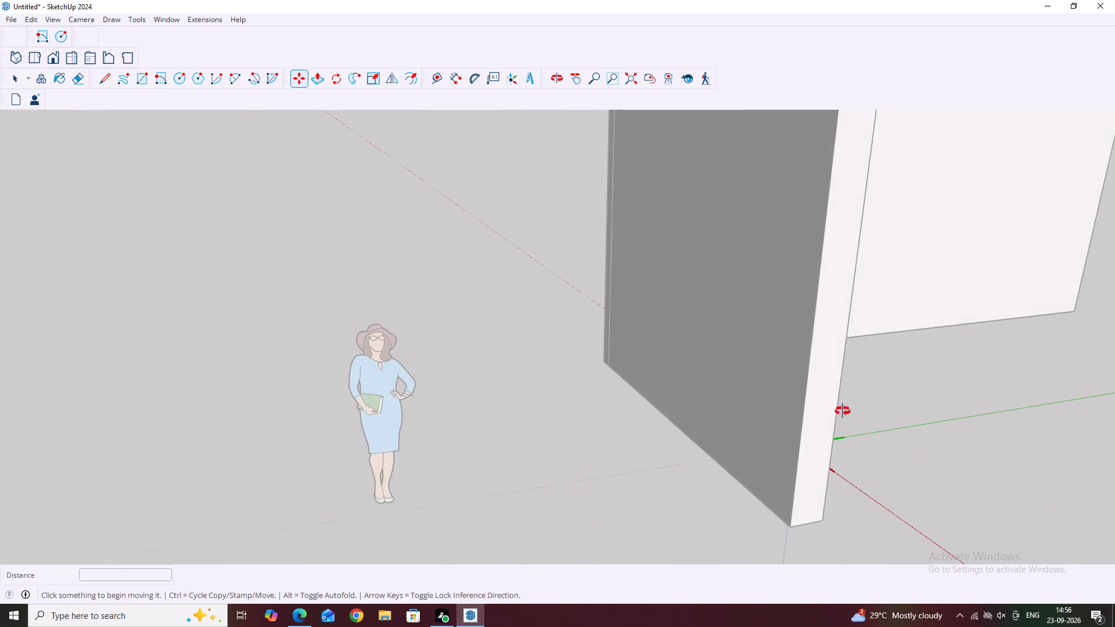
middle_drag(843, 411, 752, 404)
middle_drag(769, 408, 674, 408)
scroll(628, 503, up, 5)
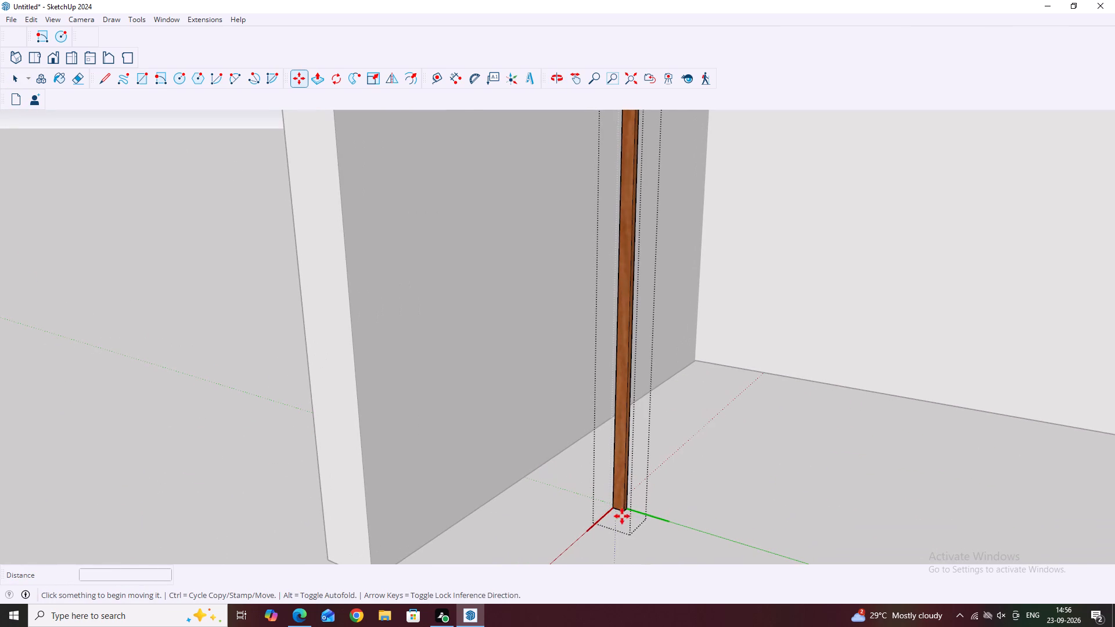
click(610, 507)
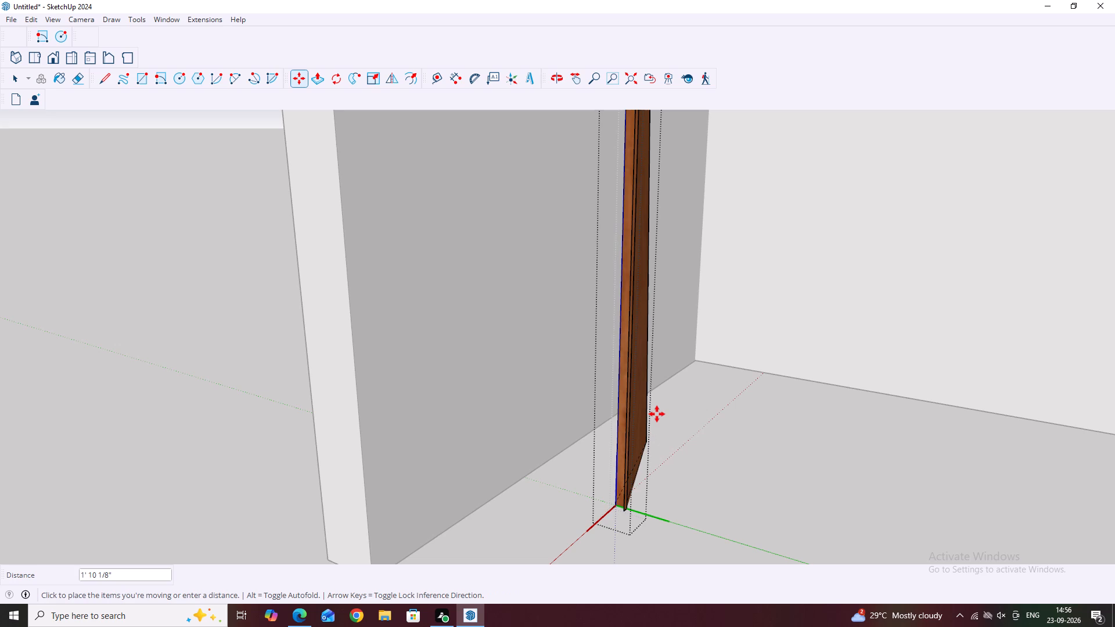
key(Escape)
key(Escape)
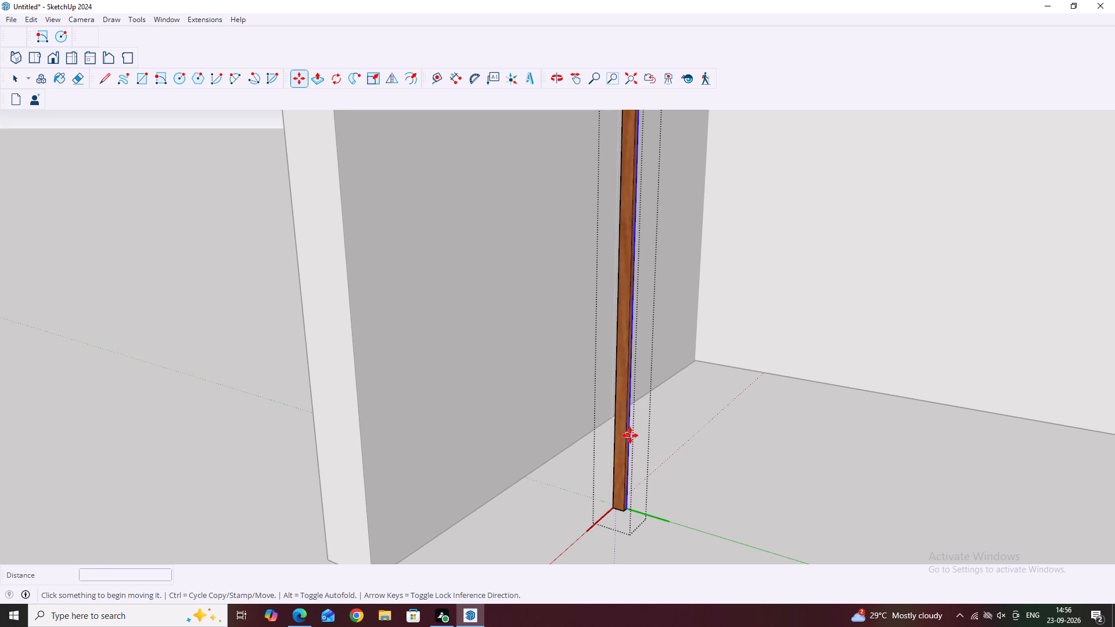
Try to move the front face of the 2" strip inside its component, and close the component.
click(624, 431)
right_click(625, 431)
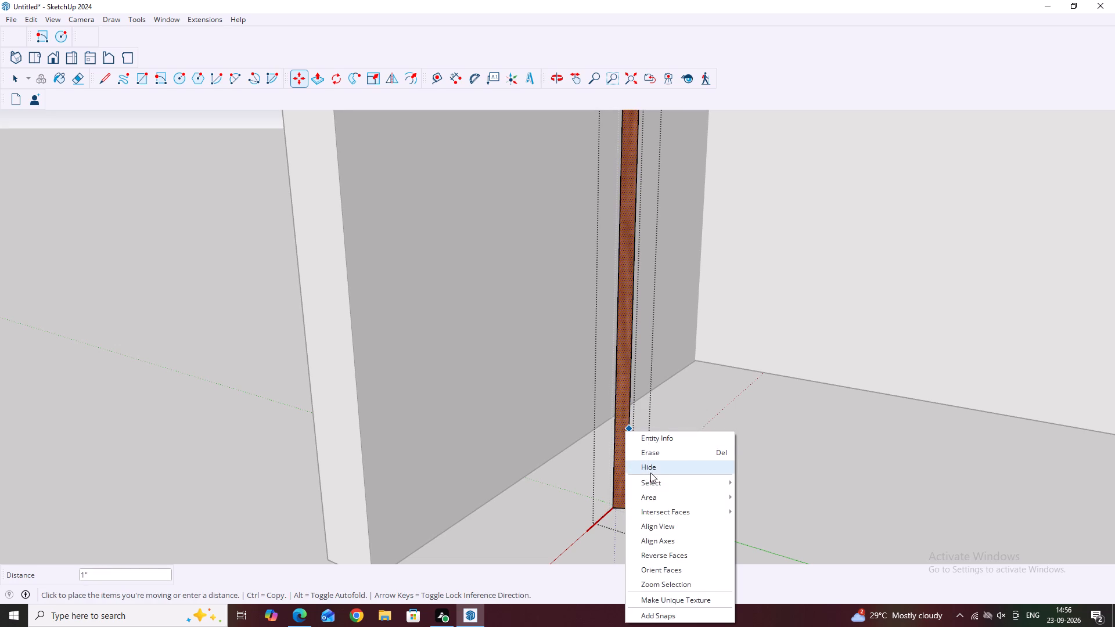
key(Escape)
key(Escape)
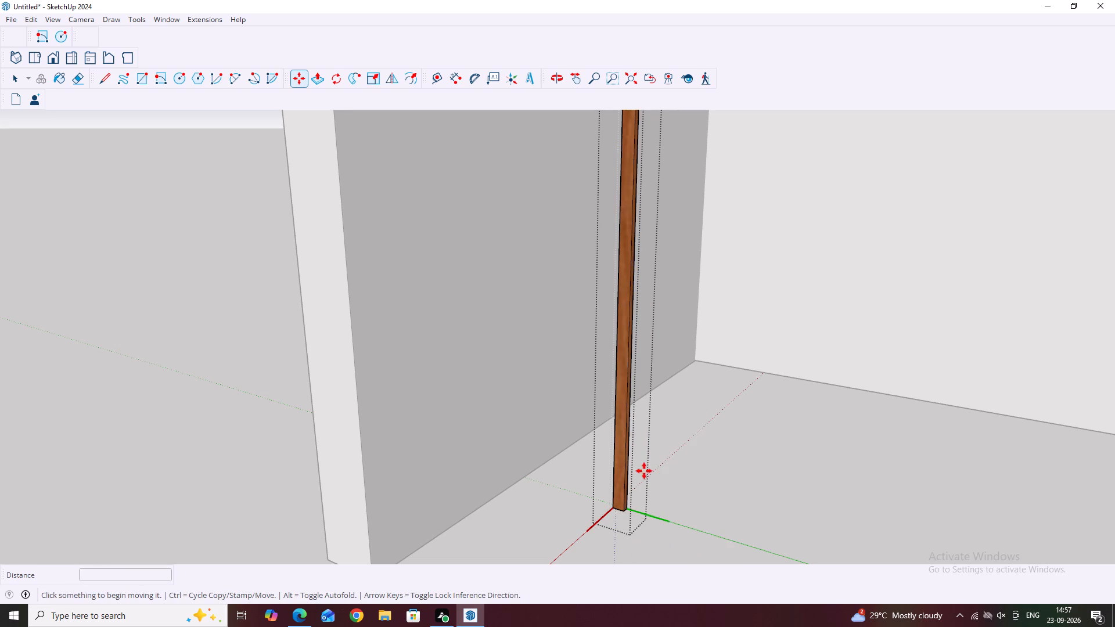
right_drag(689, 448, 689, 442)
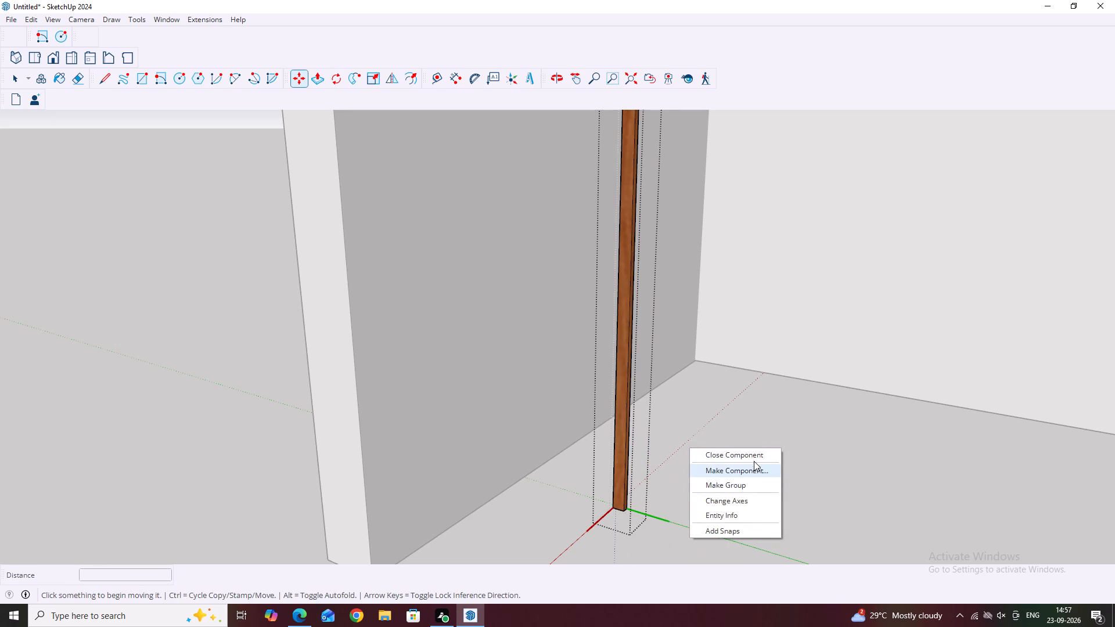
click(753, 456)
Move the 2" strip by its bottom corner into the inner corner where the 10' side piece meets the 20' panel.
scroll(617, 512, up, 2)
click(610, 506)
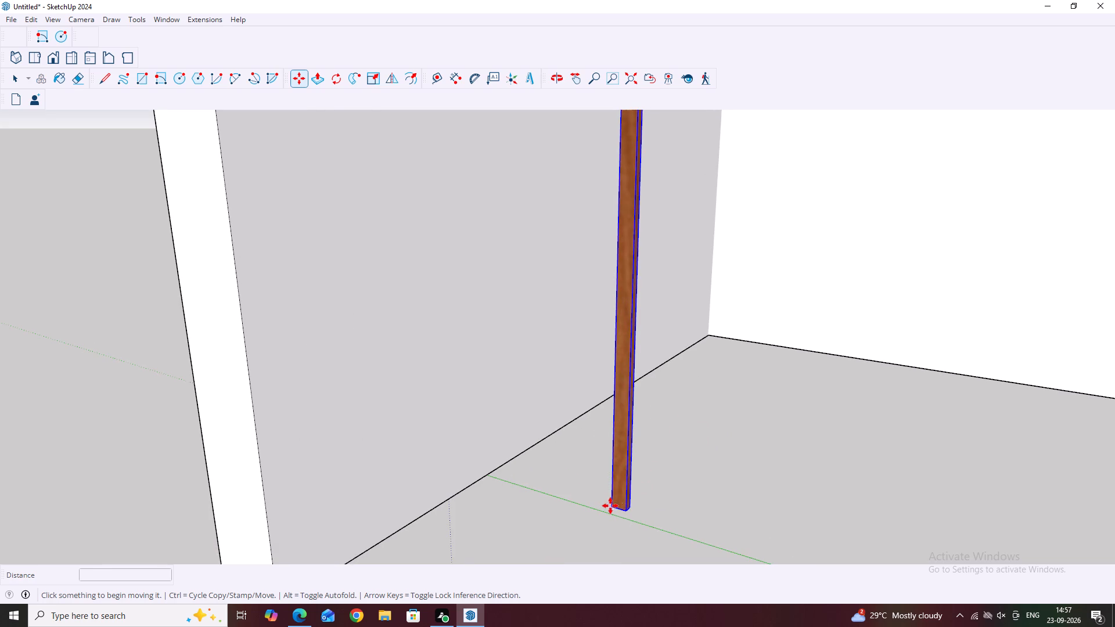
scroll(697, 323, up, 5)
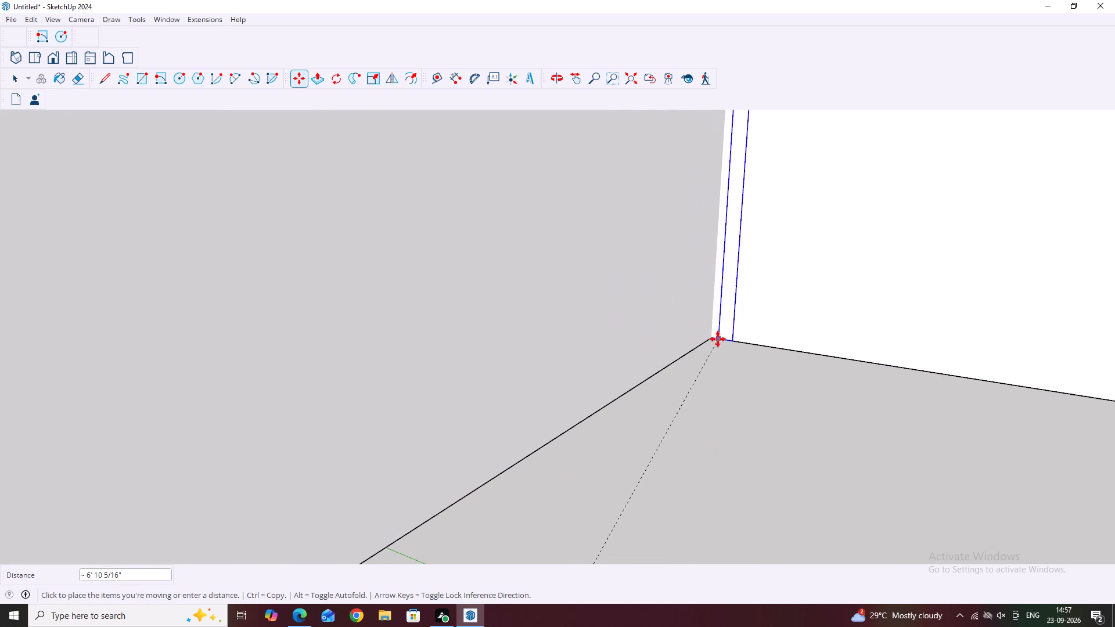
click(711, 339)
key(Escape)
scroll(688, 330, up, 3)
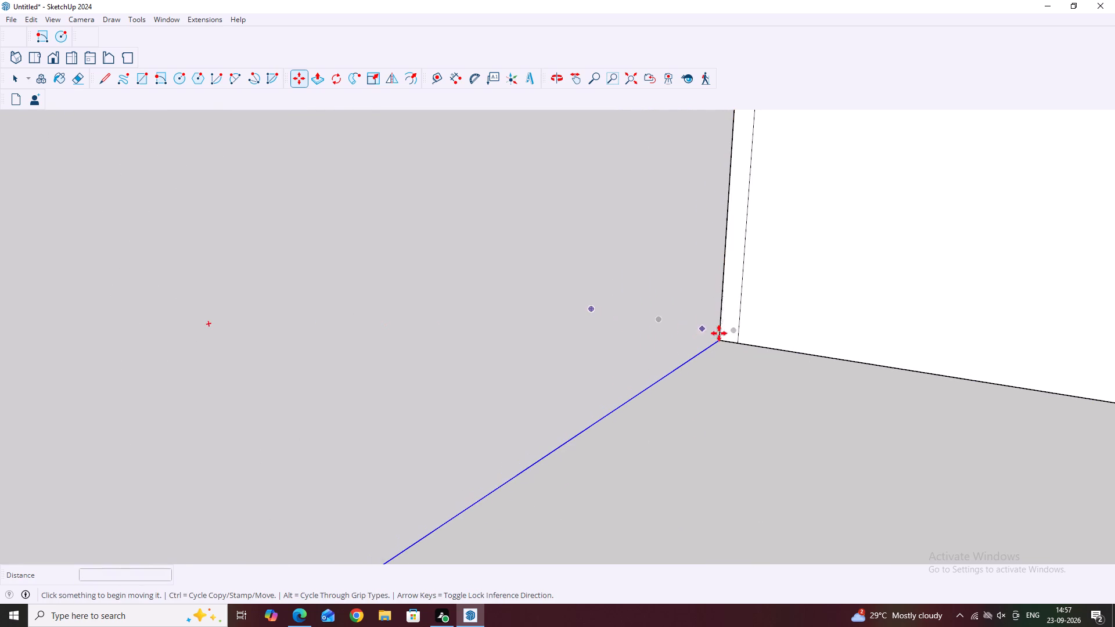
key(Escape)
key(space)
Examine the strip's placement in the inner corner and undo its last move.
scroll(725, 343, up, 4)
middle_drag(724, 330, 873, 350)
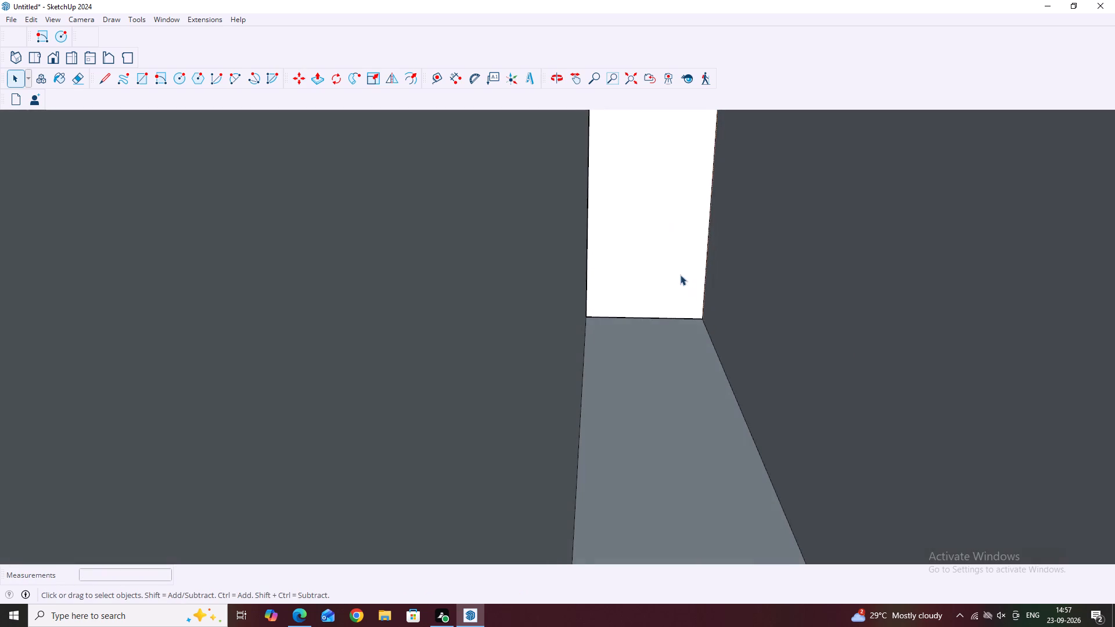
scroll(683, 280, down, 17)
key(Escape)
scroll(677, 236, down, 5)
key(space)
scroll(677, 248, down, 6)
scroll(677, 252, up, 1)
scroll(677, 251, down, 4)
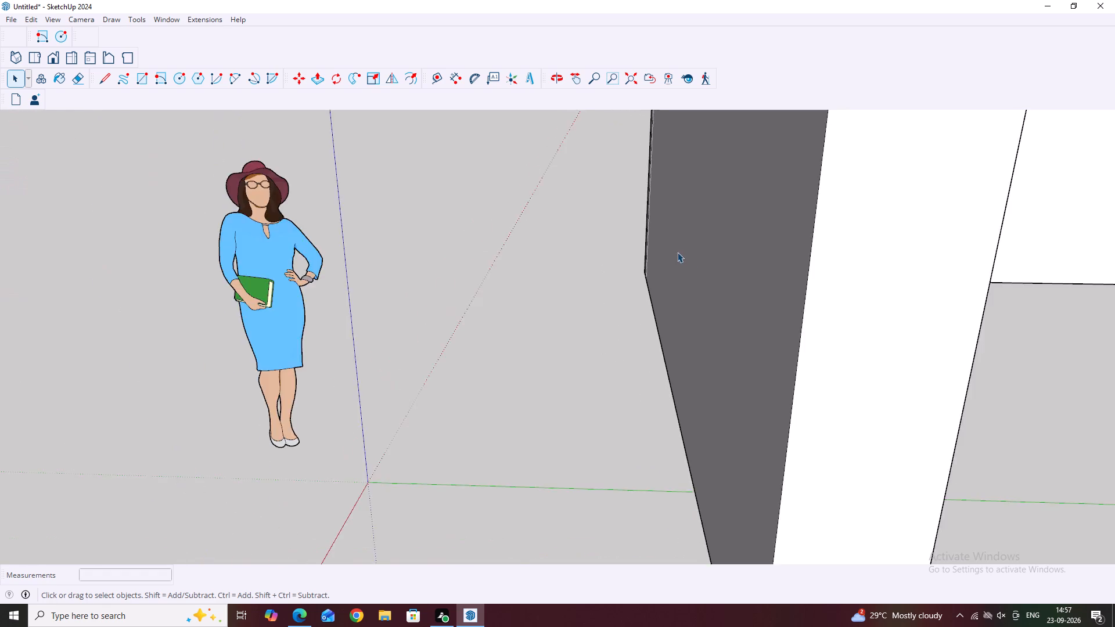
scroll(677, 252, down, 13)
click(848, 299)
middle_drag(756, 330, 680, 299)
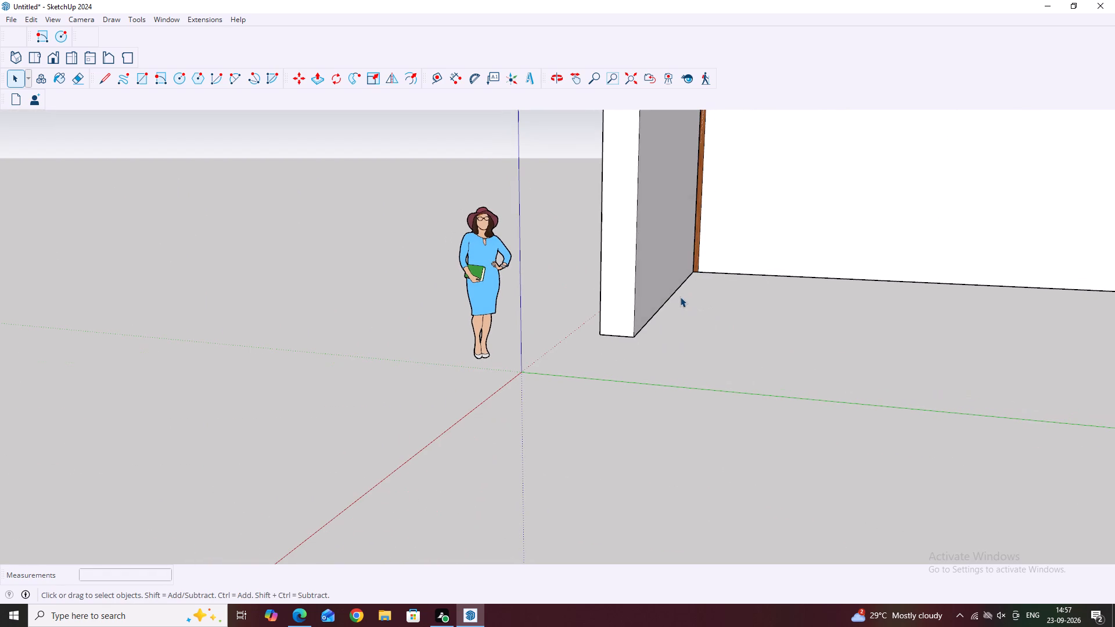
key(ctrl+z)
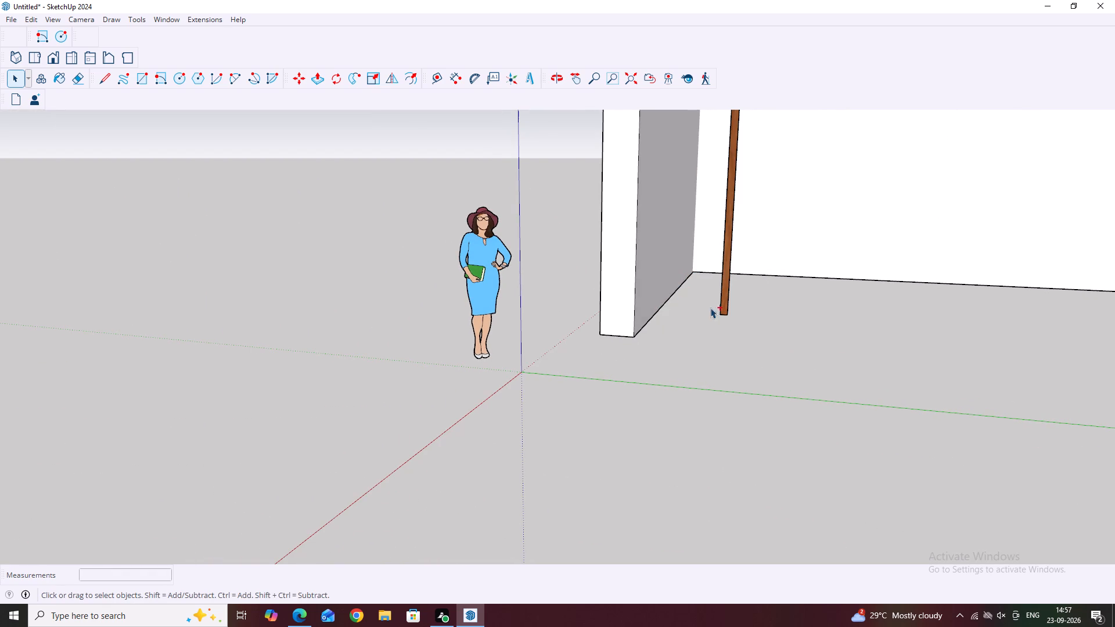
Open the 9" strip, push its 10' extrusion back 9' 7 1/2" to align with the 20' panel, and close it.
double_click(618, 289)
scroll(620, 286, down, 5)
middle_drag(632, 237, 650, 321)
scroll(650, 321, down, 12)
key(p)
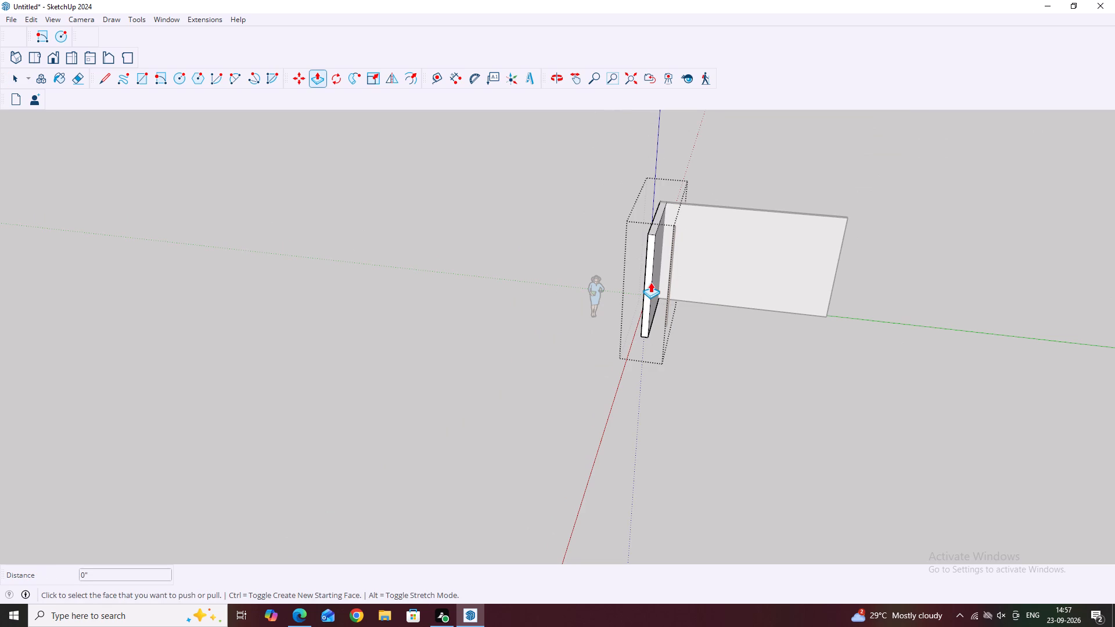
click(648, 282)
scroll(660, 211, up, 2)
click(660, 211)
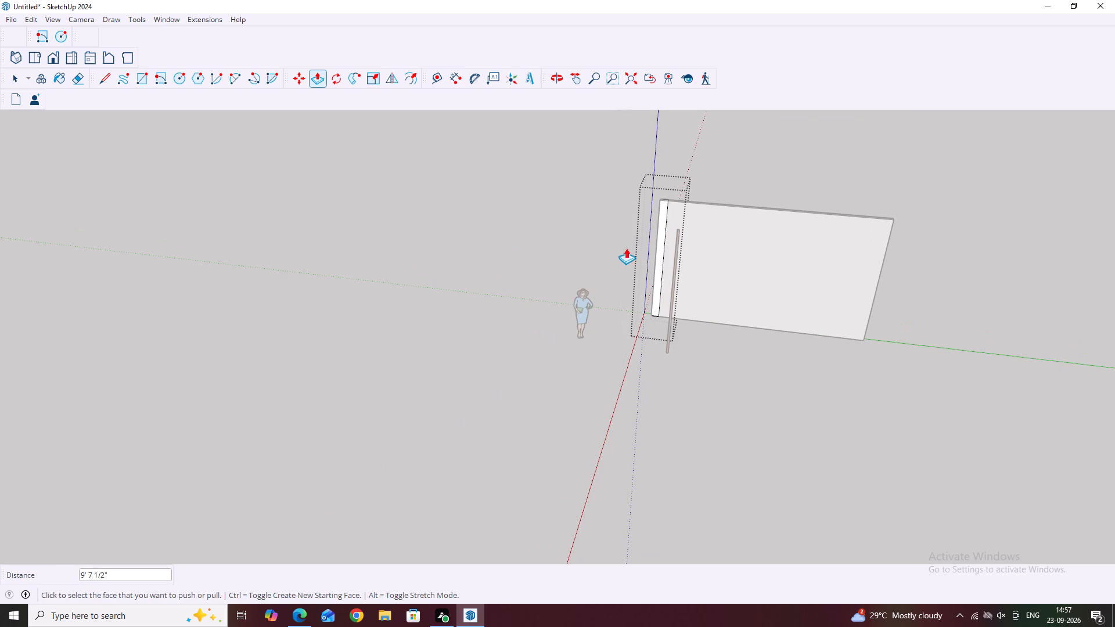
key(Escape)
key(space)
scroll(635, 351, up, 2)
click(703, 378)
Move the painted 2" strip by its bottom corner onto the 20' panel's face at the joint with the 9" strip.
scroll(677, 341, up, 3)
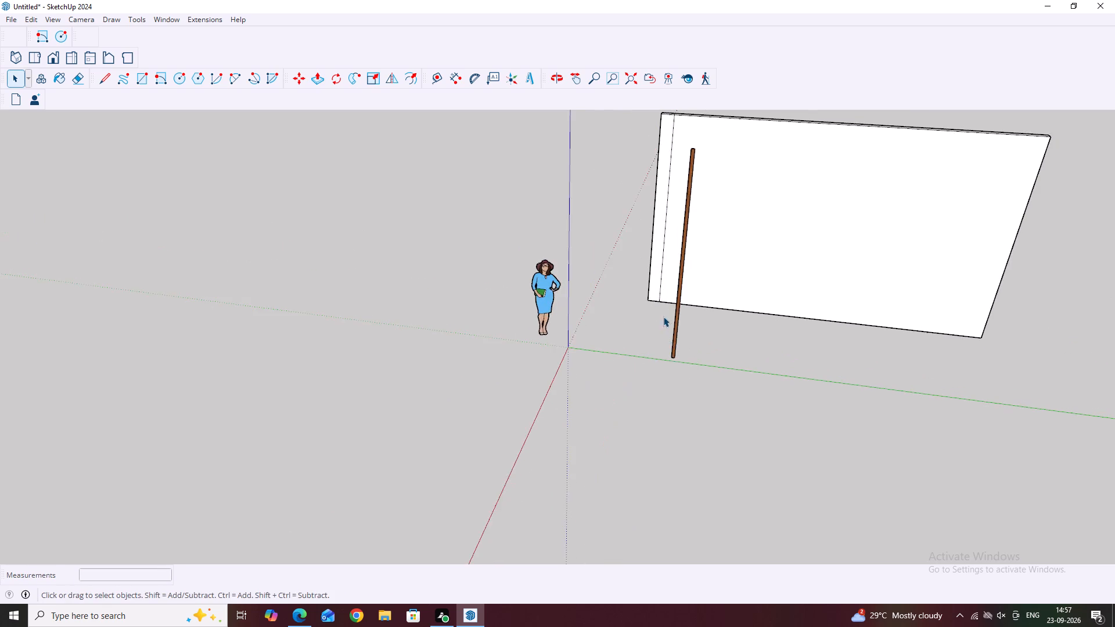
middle_drag(663, 315, 774, 275)
click(722, 316)
click(659, 344)
click(681, 322)
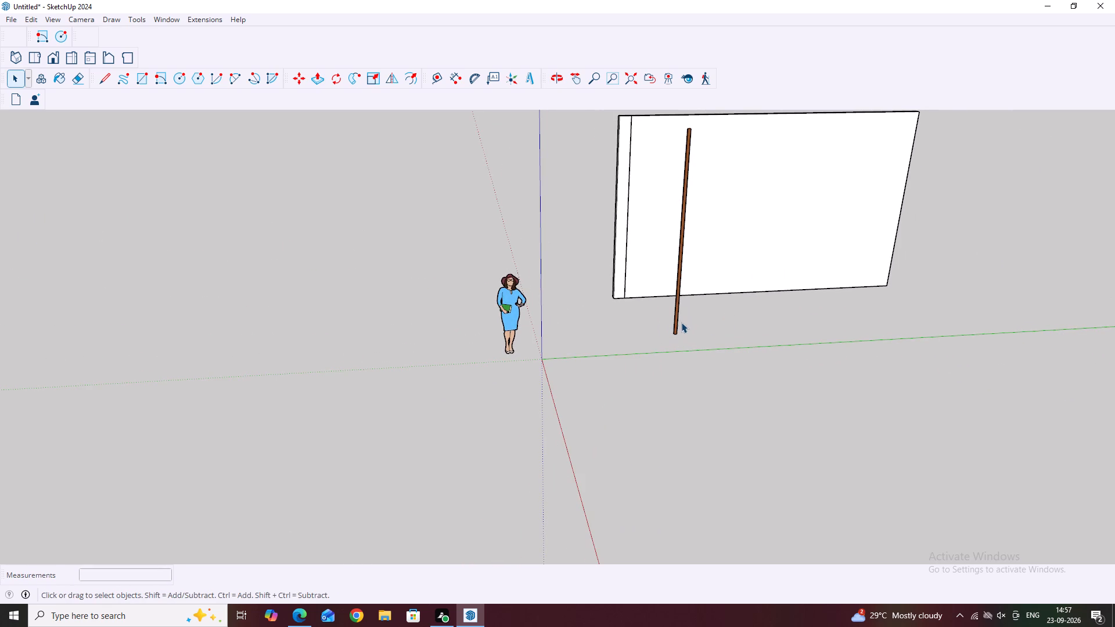
double_click(673, 329)
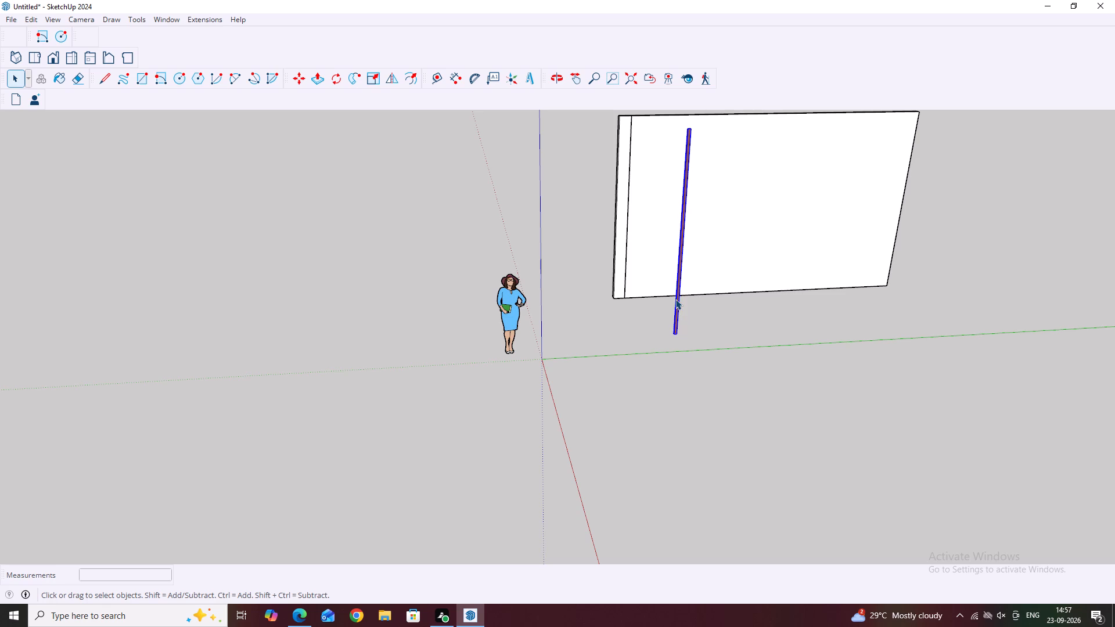
key(m)
scroll(657, 344, up, 12)
middle_drag(674, 330, 693, 337)
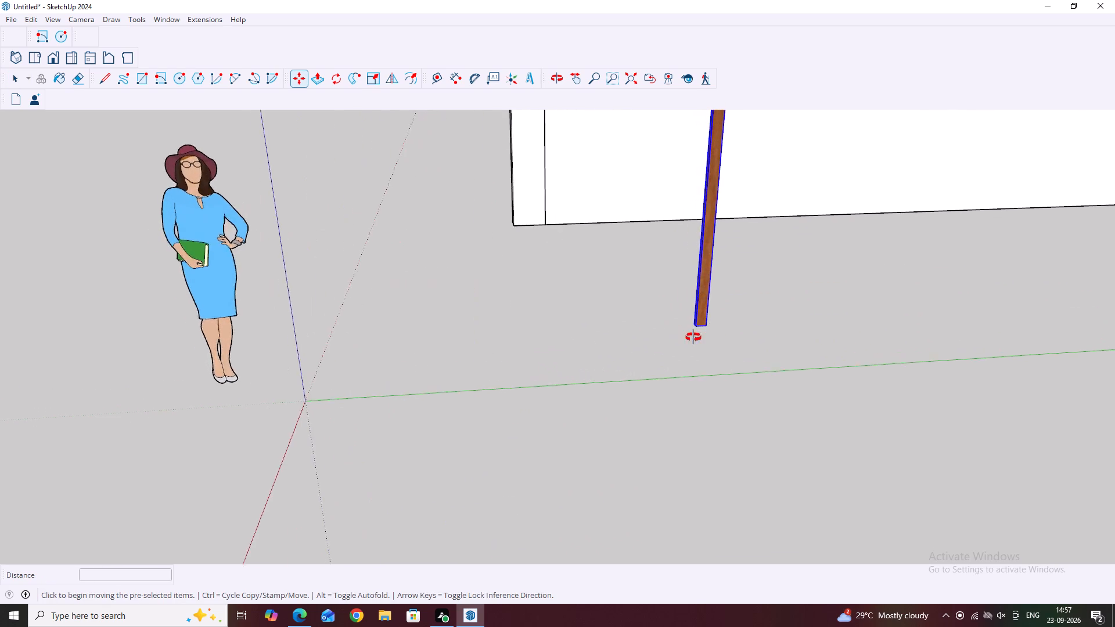
middle_drag(693, 337, 845, 304)
scroll(767, 278, up, 3)
click(780, 272)
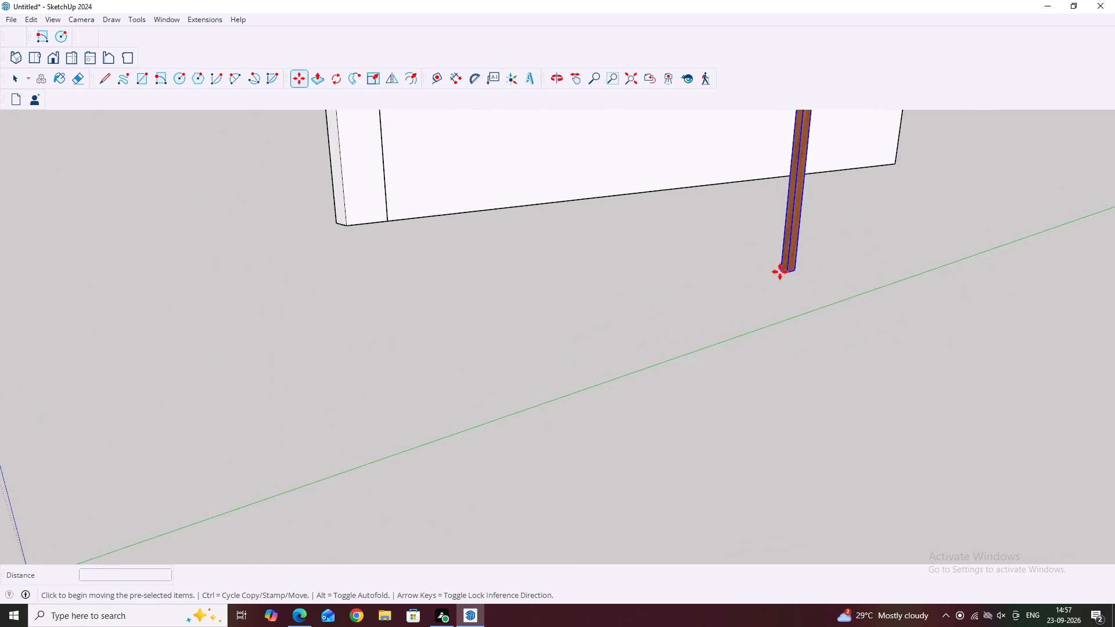
scroll(401, 225, up, 4)
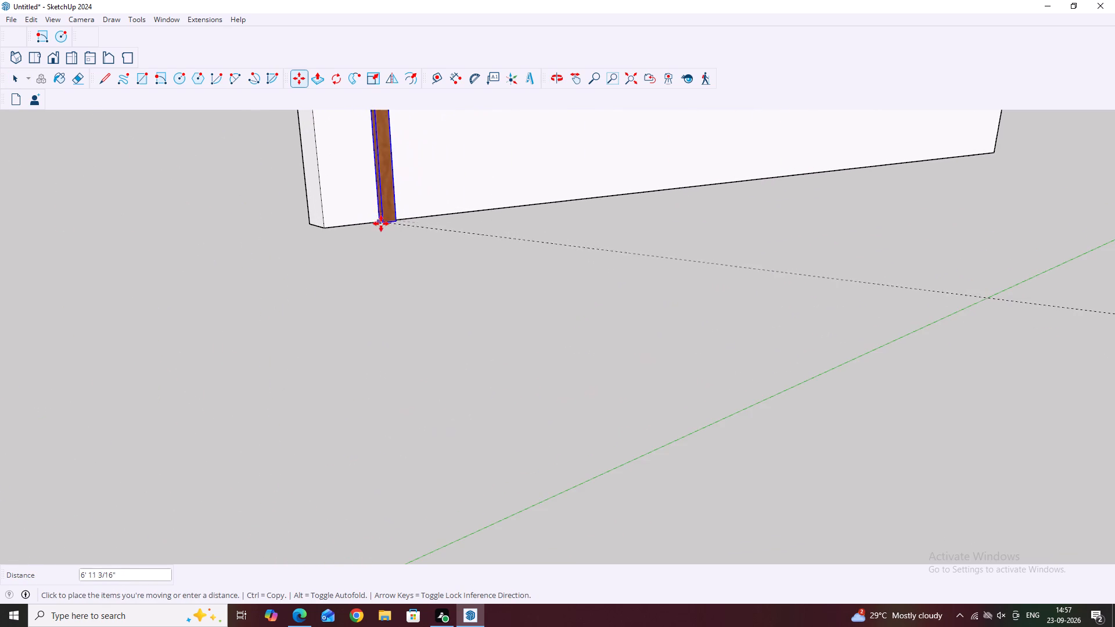
click(386, 221)
Move the painted 2" strip by its bottom back corner onto the joint line between the 9" strip and the 20' panel.
scroll(440, 248, down, 2)
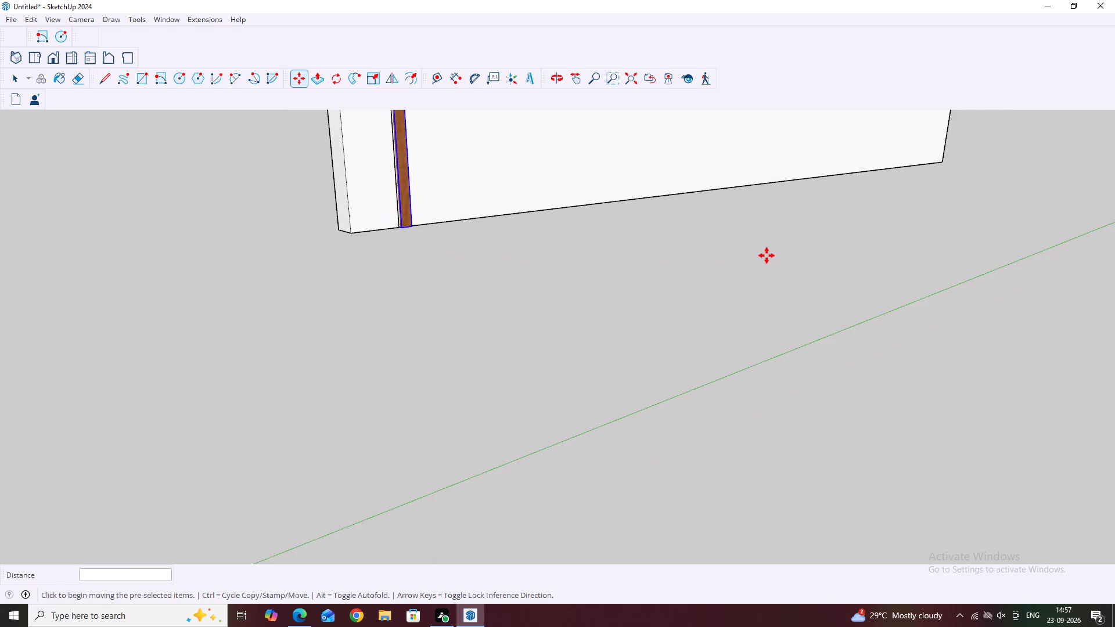
middle_drag(403, 231, 555, 255)
scroll(469, 249, up, 7)
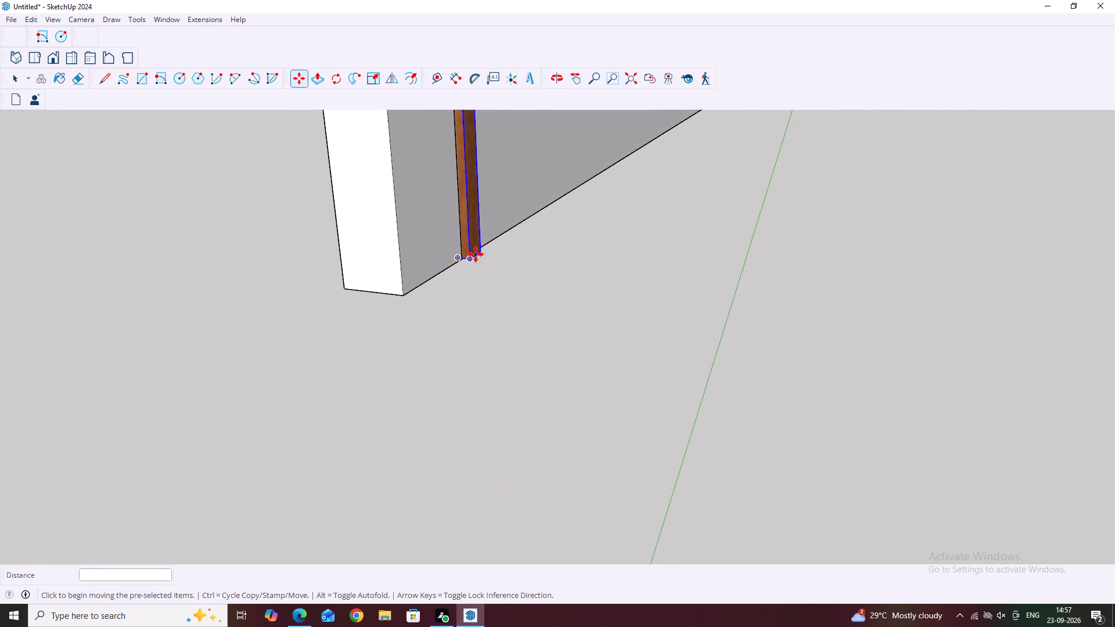
middle_drag(476, 254, 228, 258)
scroll(232, 265, up, 1)
scroll(577, 246, up, 6)
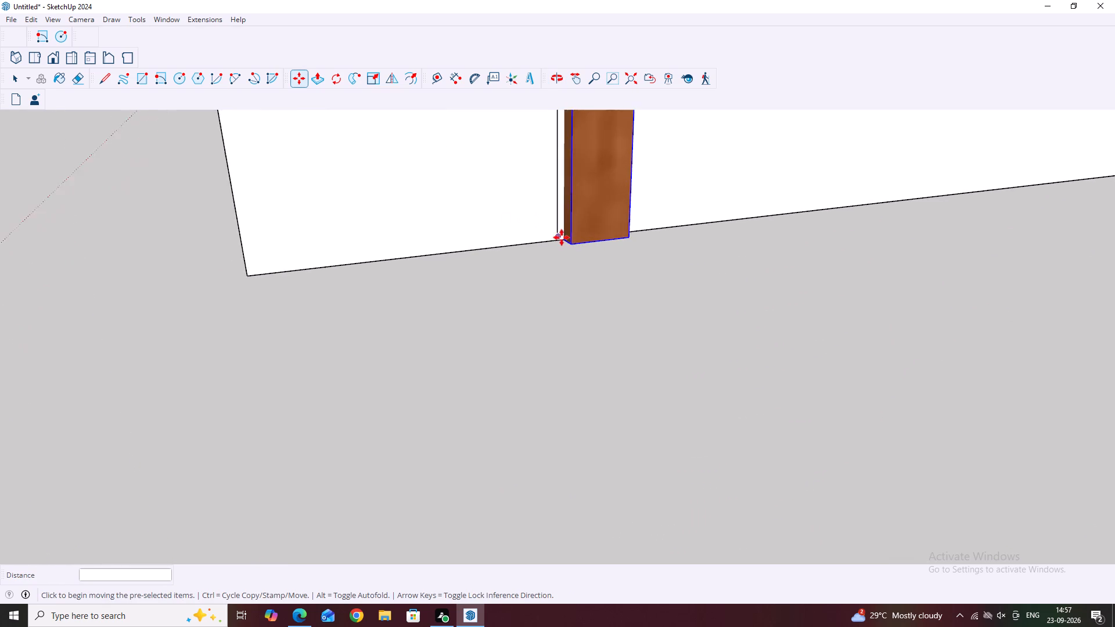
scroll(562, 237, up, 15)
middle_click(565, 241)
click(569, 240)
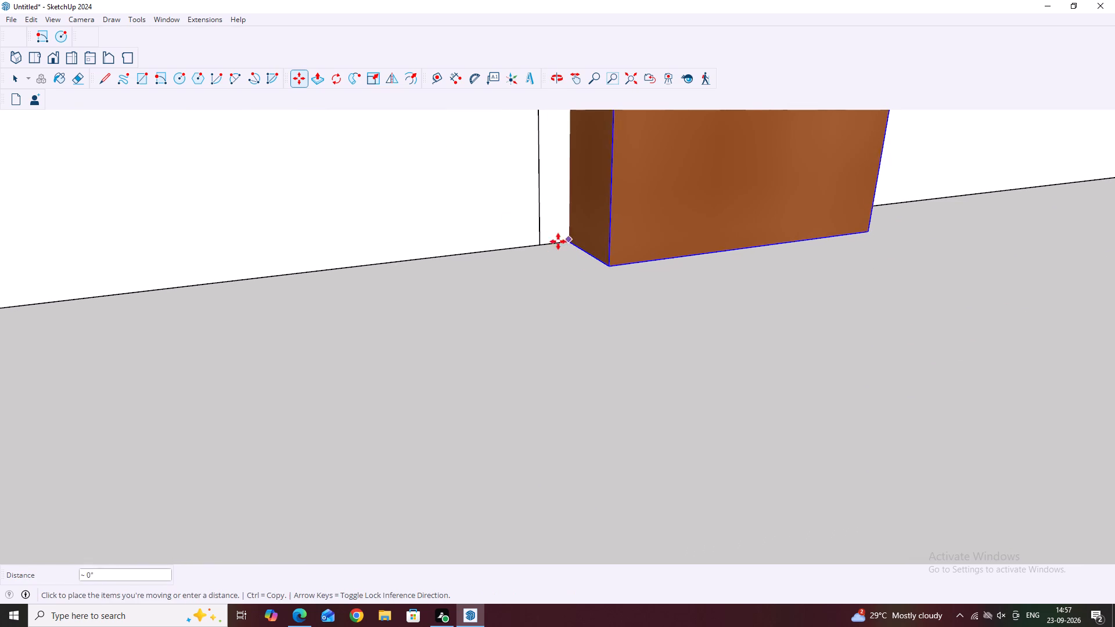
click(539, 242)
scroll(594, 258, down, 18)
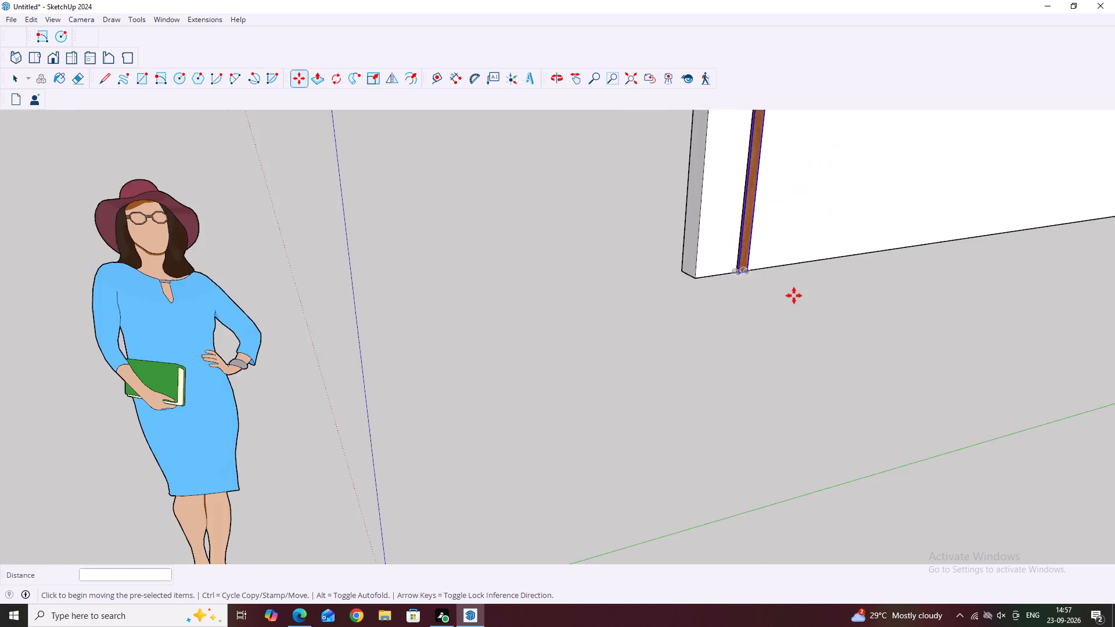
middle_drag(987, 329, 679, 306)
scroll(679, 306, down, 6)
key(Escape)
key(space)
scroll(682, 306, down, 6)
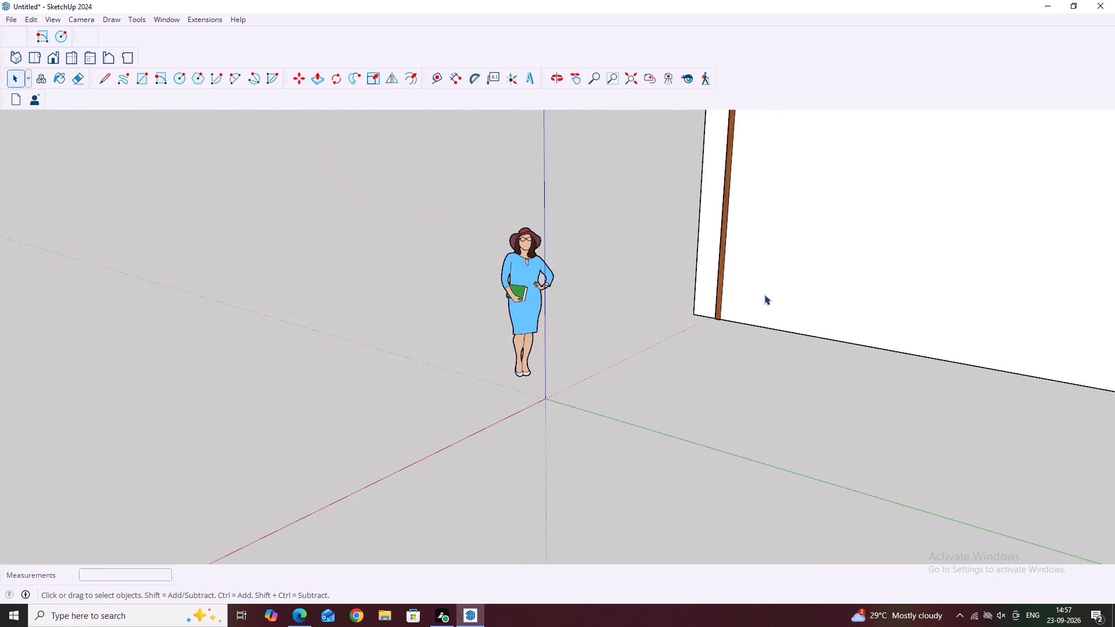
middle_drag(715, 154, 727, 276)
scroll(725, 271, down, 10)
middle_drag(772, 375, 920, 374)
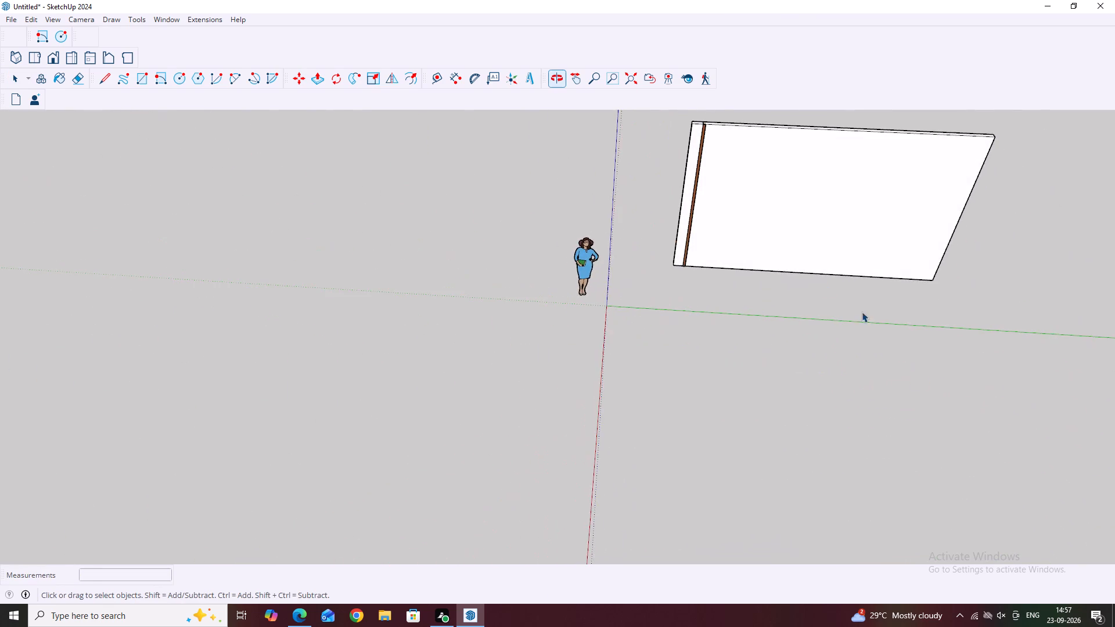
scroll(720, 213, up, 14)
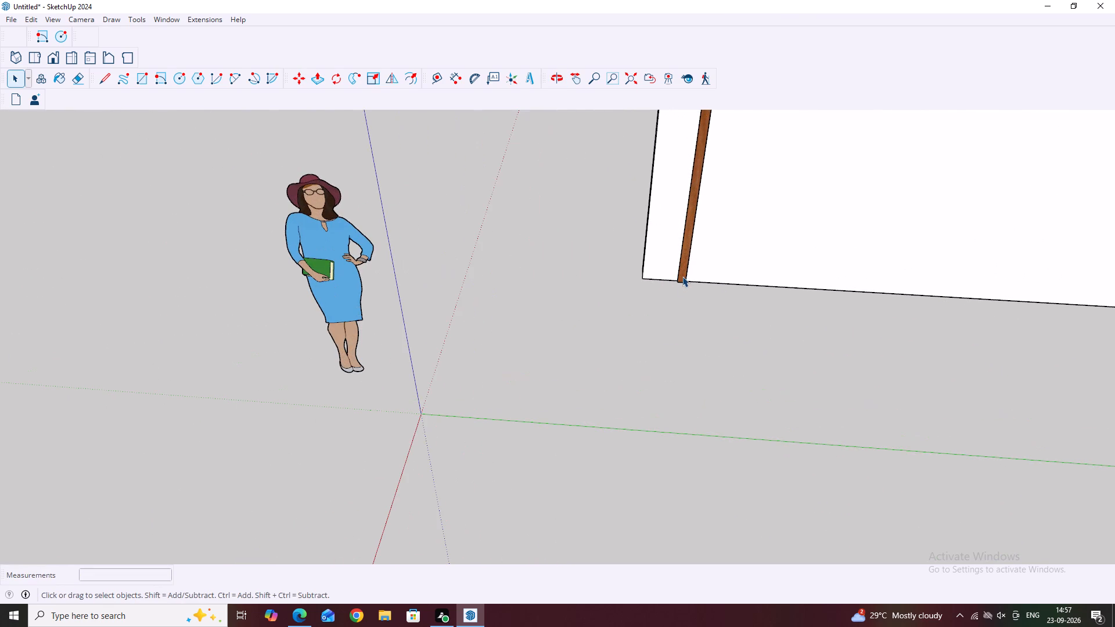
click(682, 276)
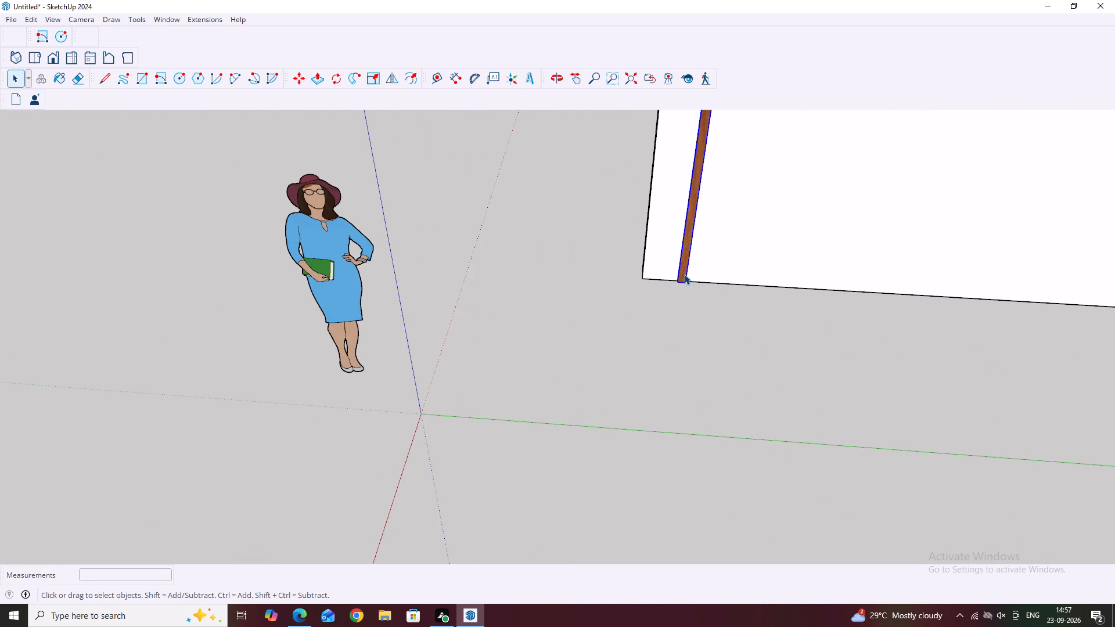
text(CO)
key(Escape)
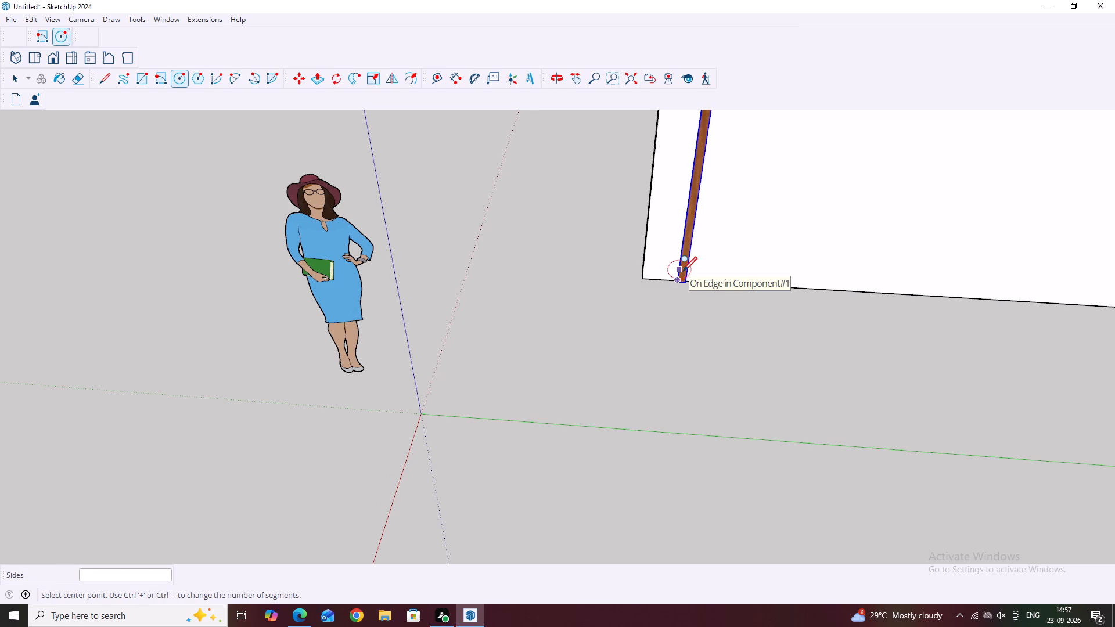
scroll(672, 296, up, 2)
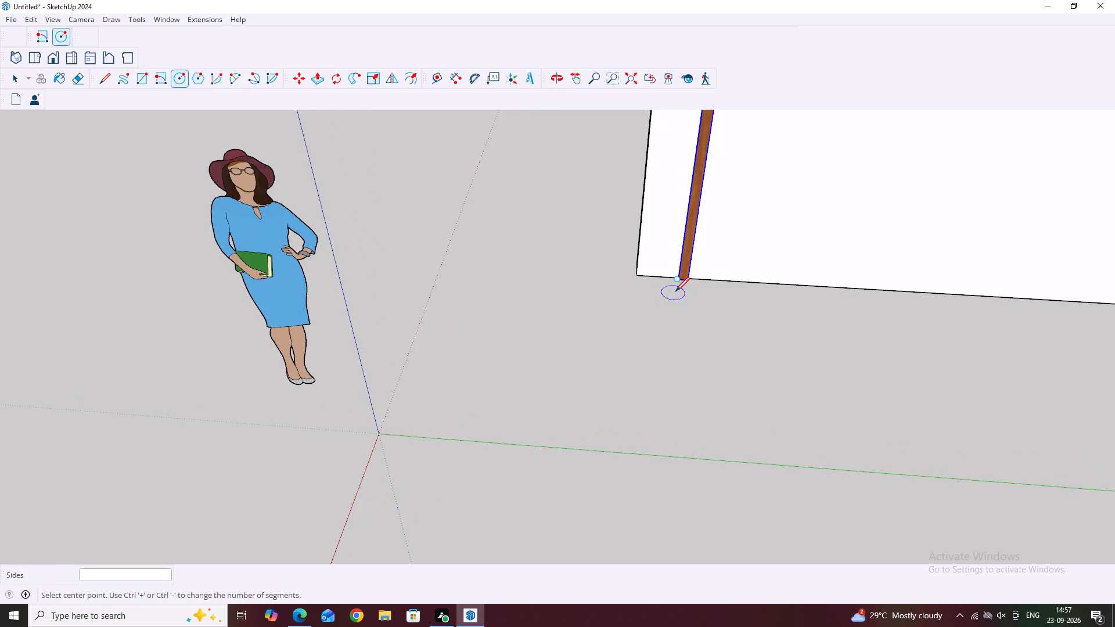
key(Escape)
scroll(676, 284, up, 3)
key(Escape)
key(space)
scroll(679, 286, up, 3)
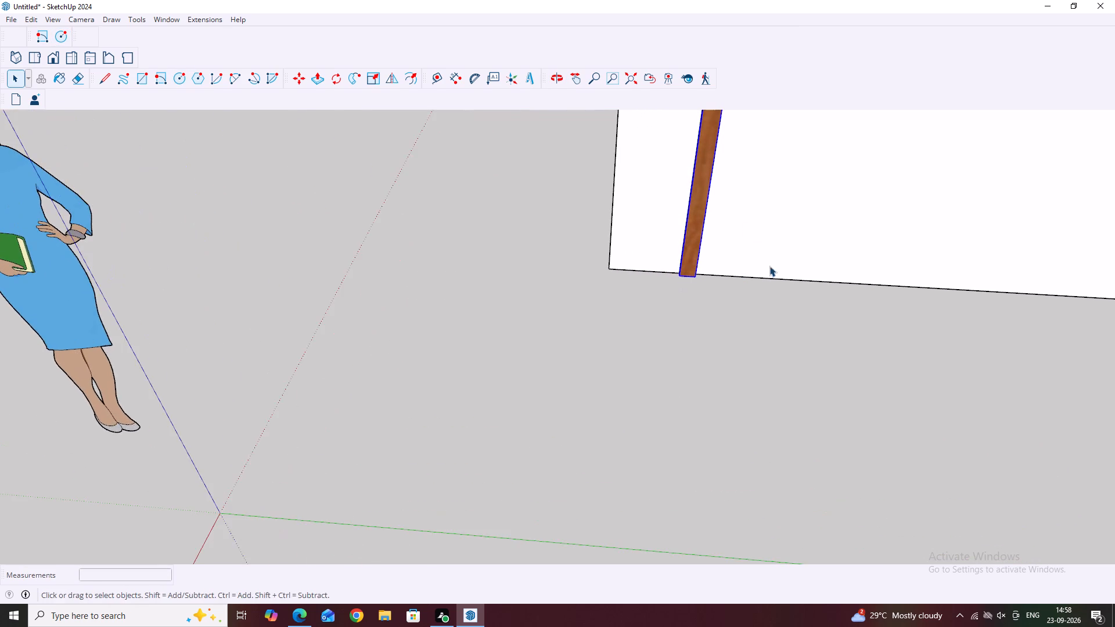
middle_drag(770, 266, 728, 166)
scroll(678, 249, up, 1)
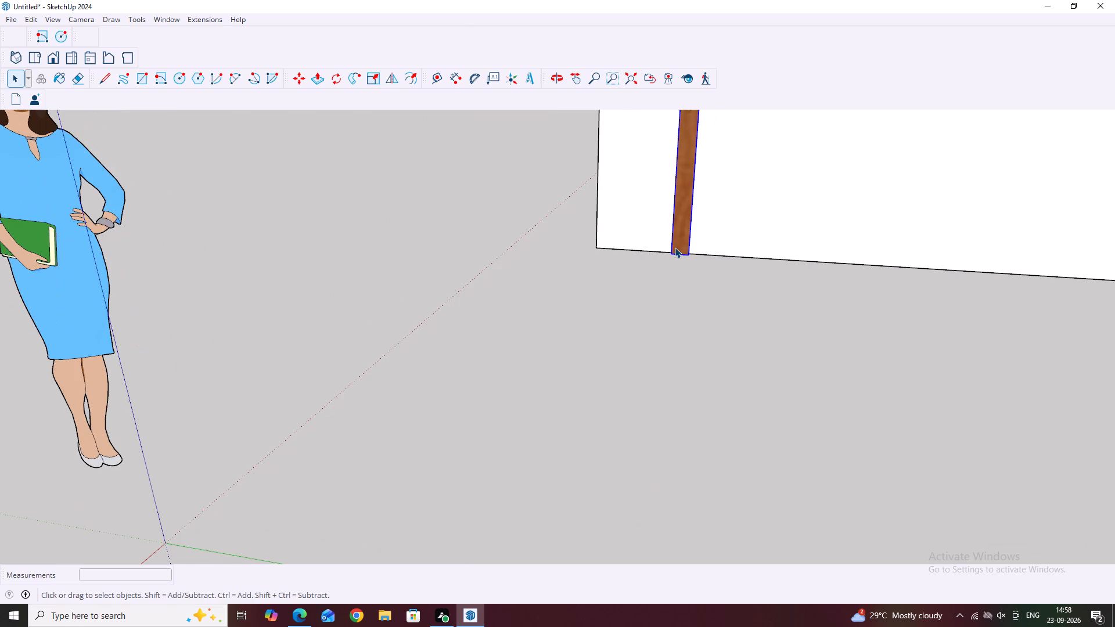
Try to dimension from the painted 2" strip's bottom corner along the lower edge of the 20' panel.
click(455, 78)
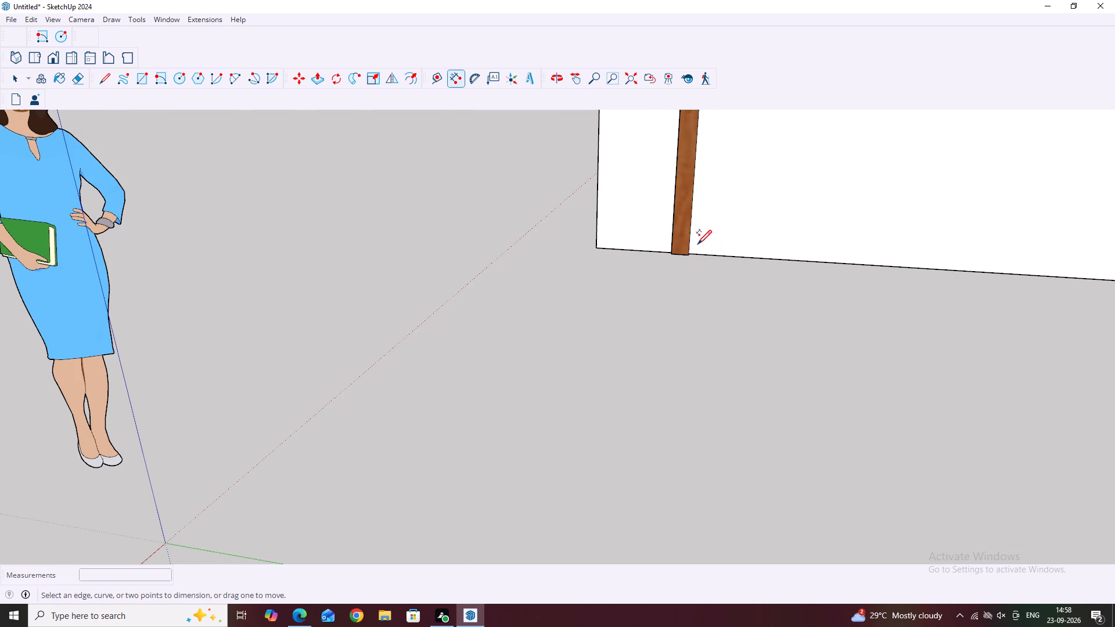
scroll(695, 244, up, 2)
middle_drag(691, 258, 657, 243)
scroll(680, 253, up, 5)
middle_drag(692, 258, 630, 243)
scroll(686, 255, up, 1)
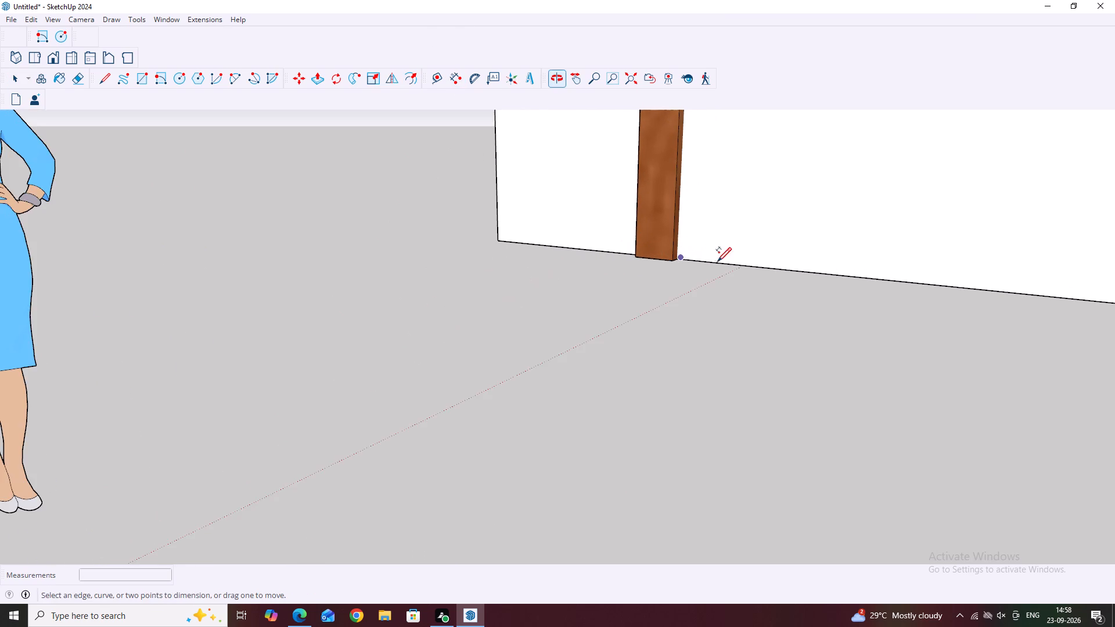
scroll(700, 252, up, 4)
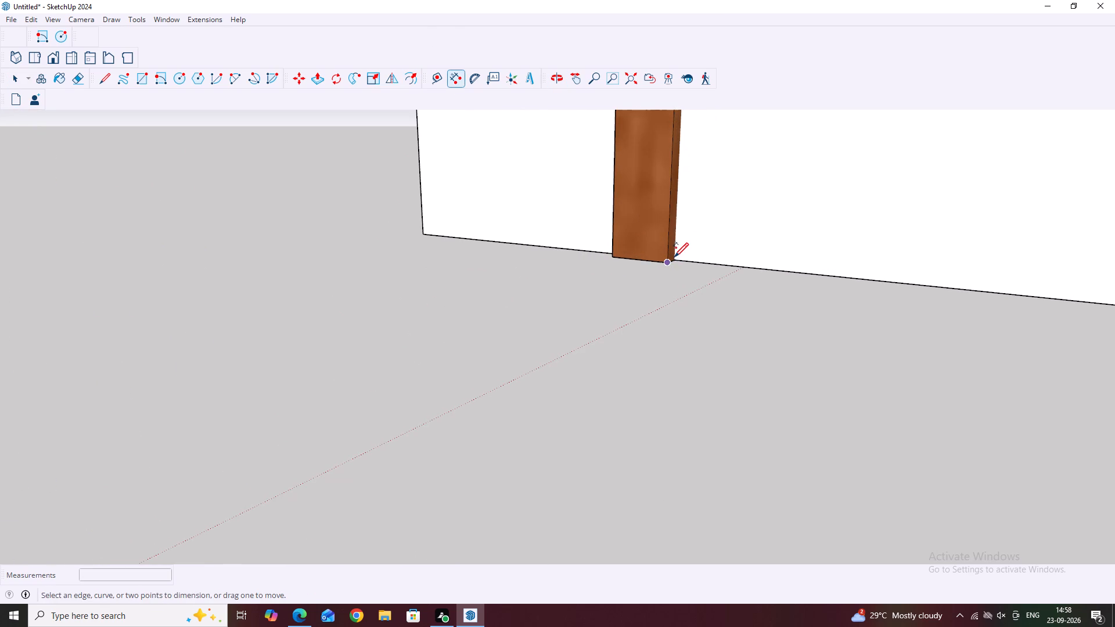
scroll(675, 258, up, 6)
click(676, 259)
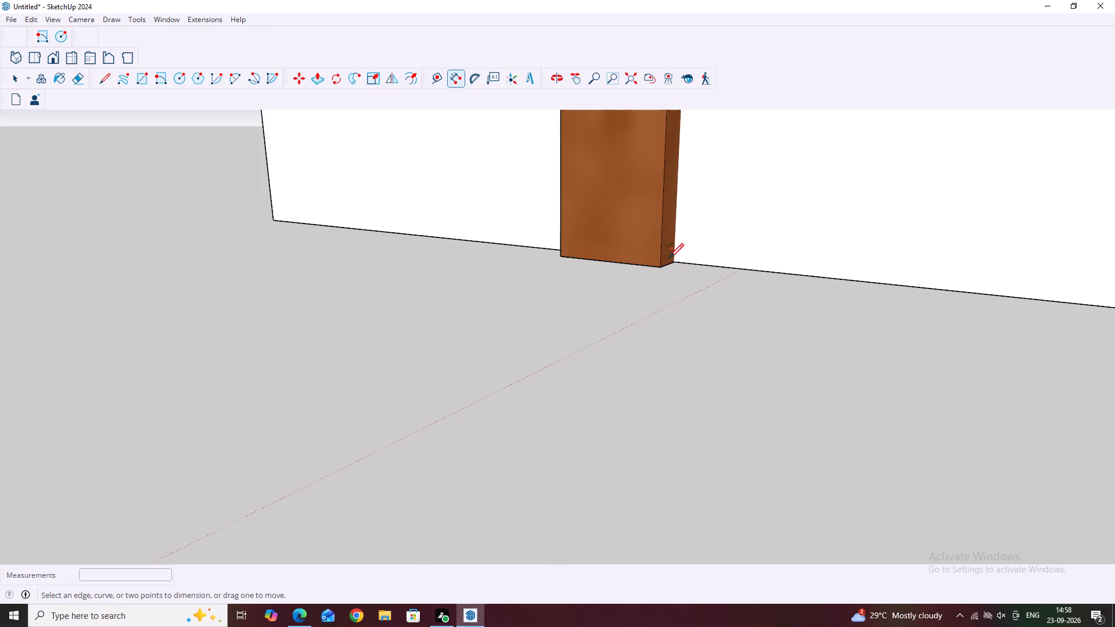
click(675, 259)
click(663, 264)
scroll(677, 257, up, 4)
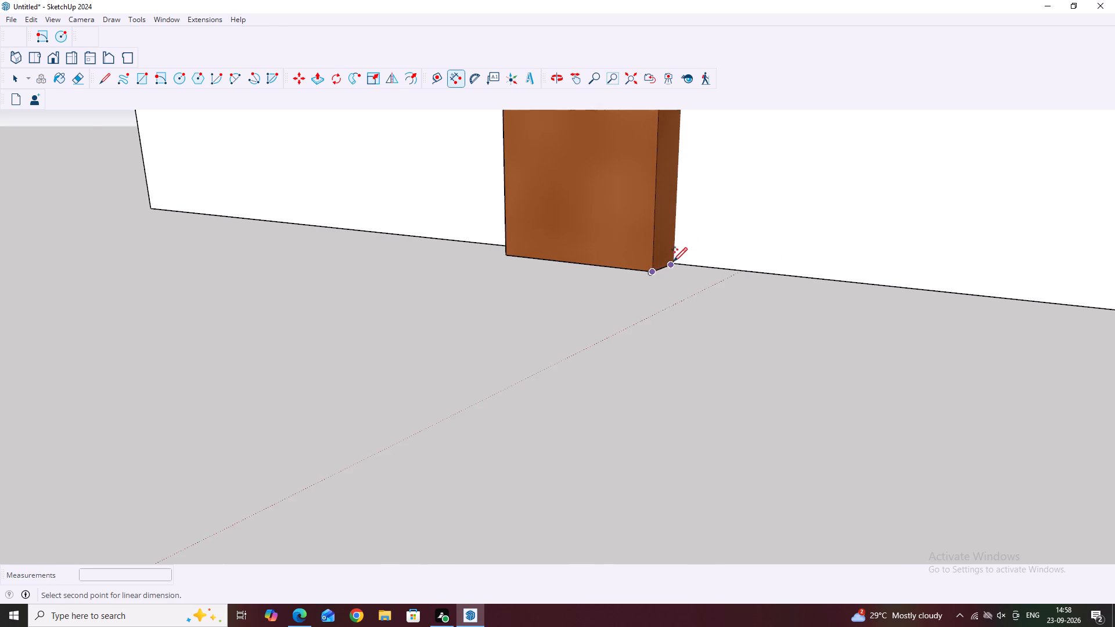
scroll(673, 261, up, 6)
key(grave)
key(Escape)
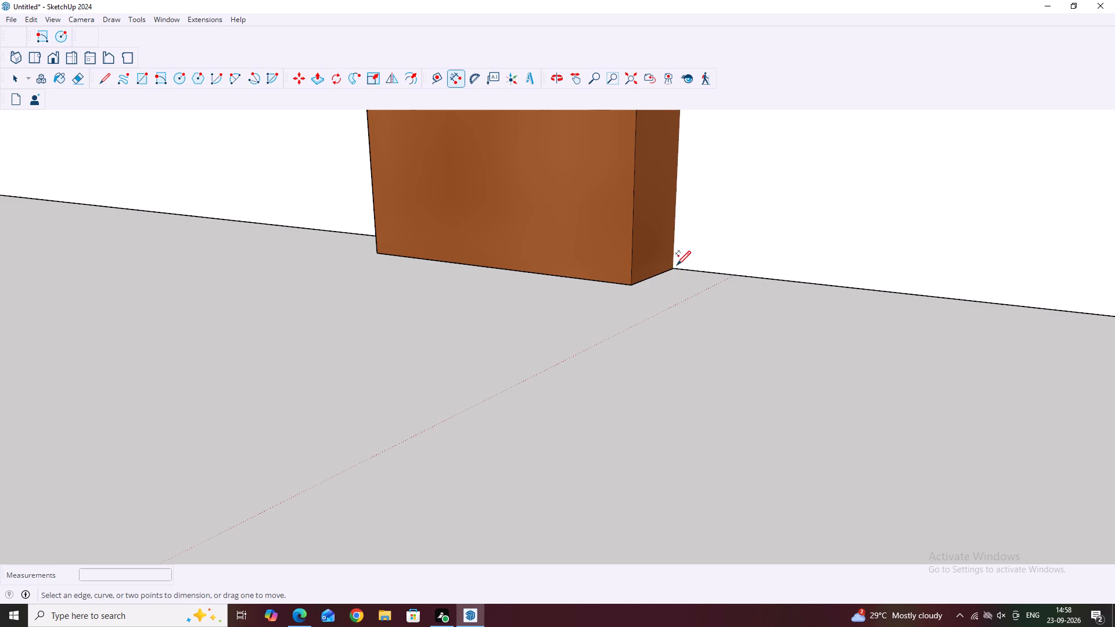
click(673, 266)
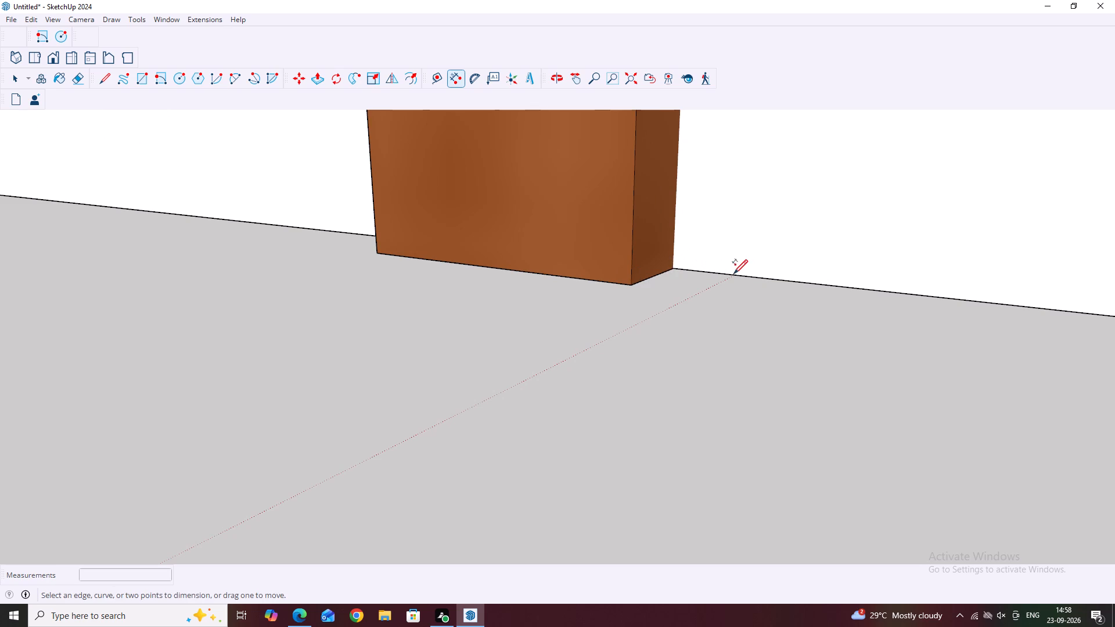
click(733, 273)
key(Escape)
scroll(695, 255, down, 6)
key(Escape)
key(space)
Select the painted 2" strip at the joint between the 9" strip and the 20' panel.
scroll(705, 246, down, 5)
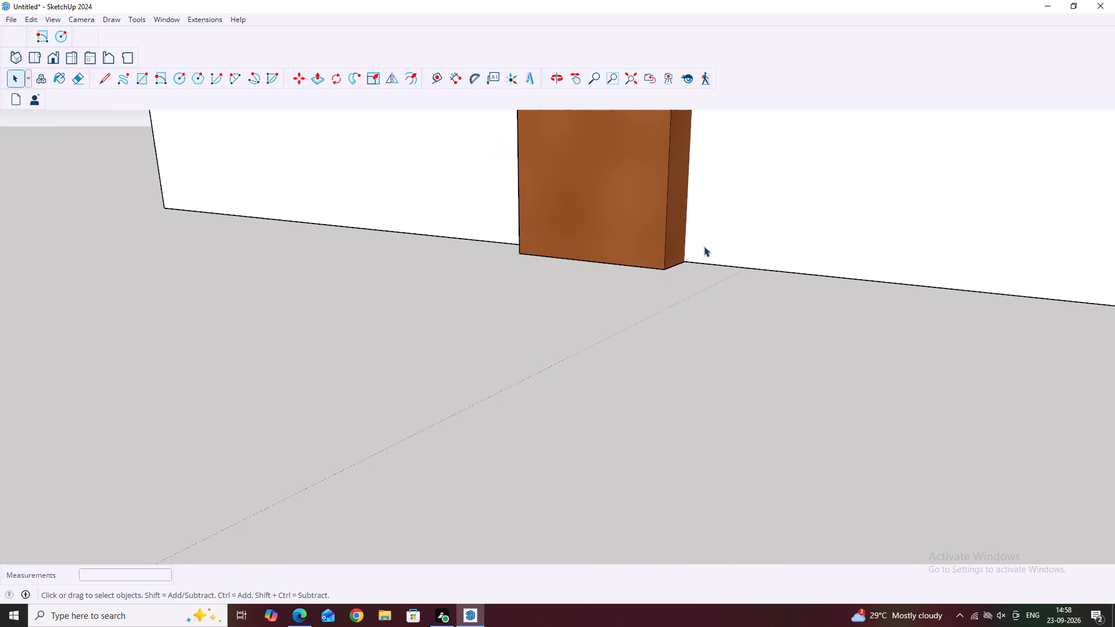
middle_drag(668, 244, 724, 245)
click(715, 244)
scroll(671, 240, down, 7)
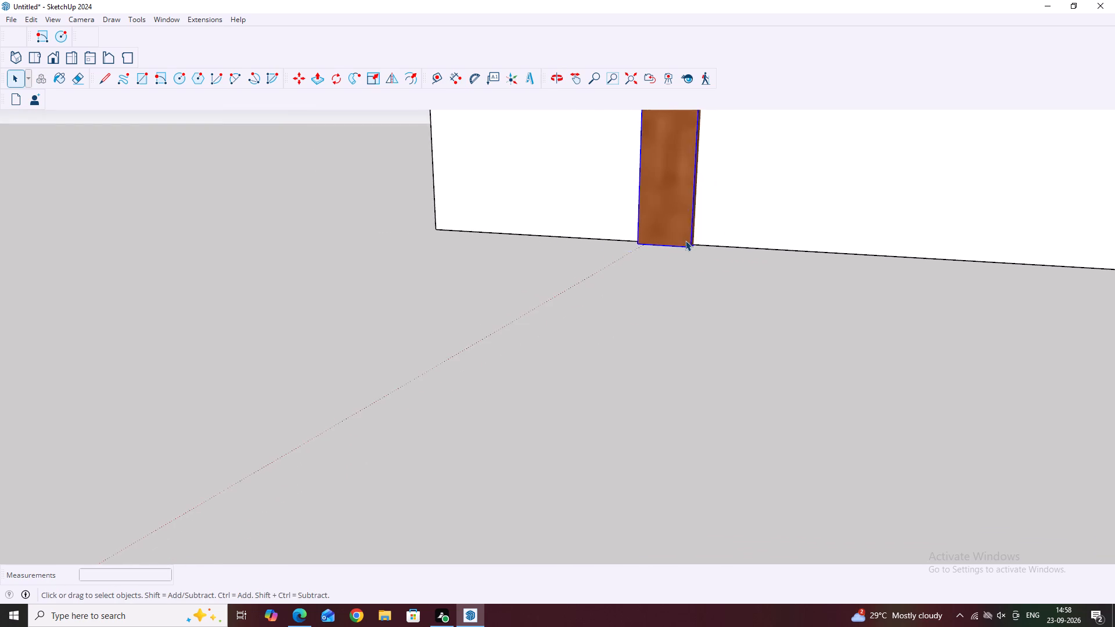
scroll(685, 240, down, 7)
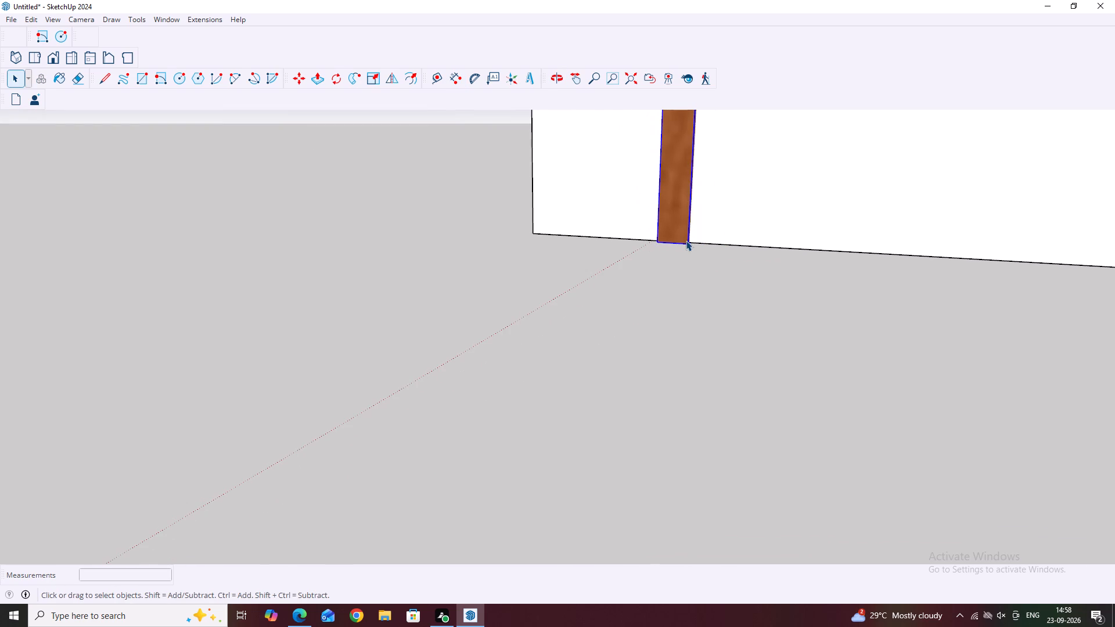
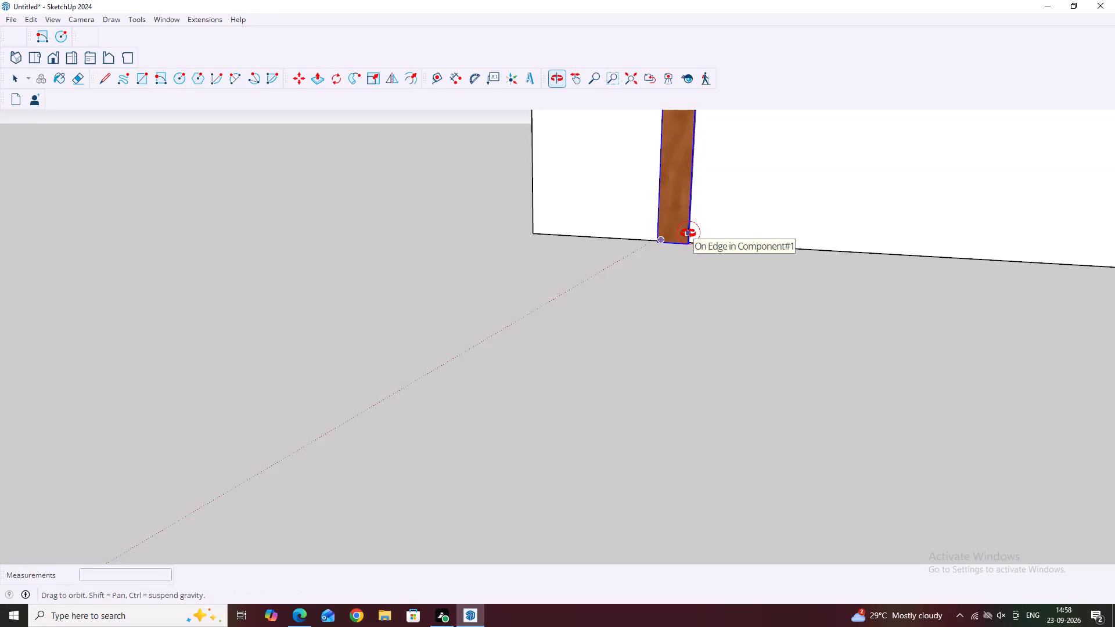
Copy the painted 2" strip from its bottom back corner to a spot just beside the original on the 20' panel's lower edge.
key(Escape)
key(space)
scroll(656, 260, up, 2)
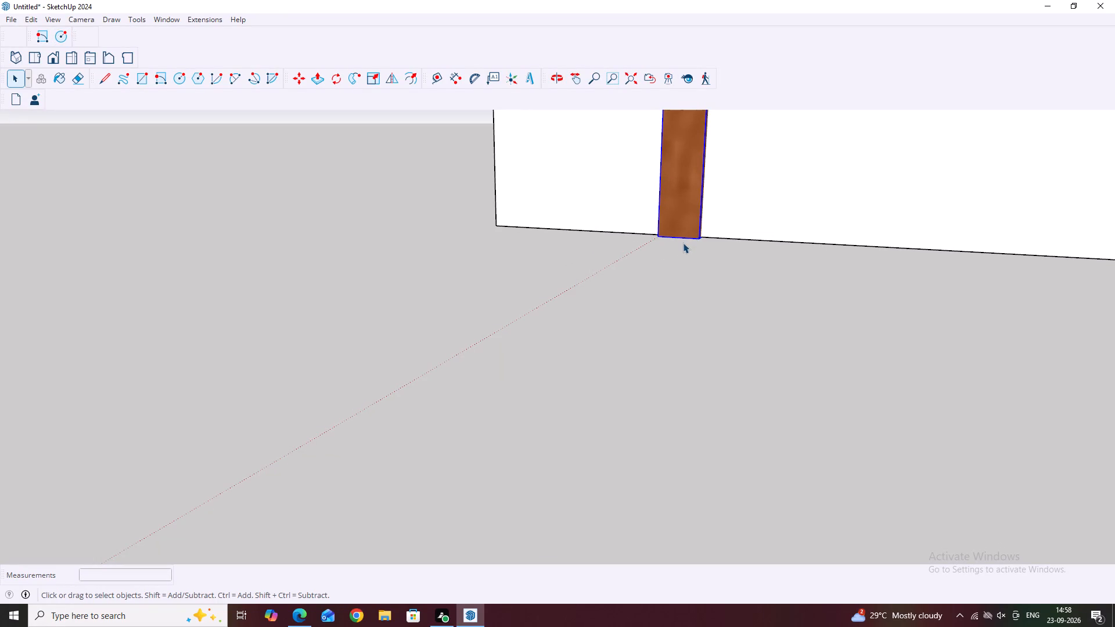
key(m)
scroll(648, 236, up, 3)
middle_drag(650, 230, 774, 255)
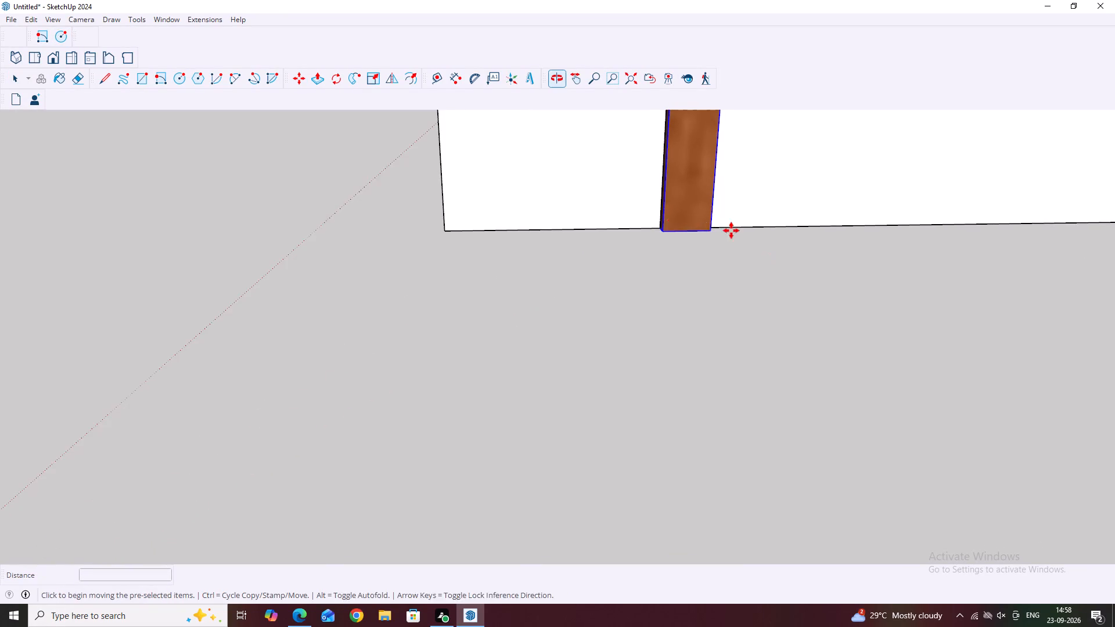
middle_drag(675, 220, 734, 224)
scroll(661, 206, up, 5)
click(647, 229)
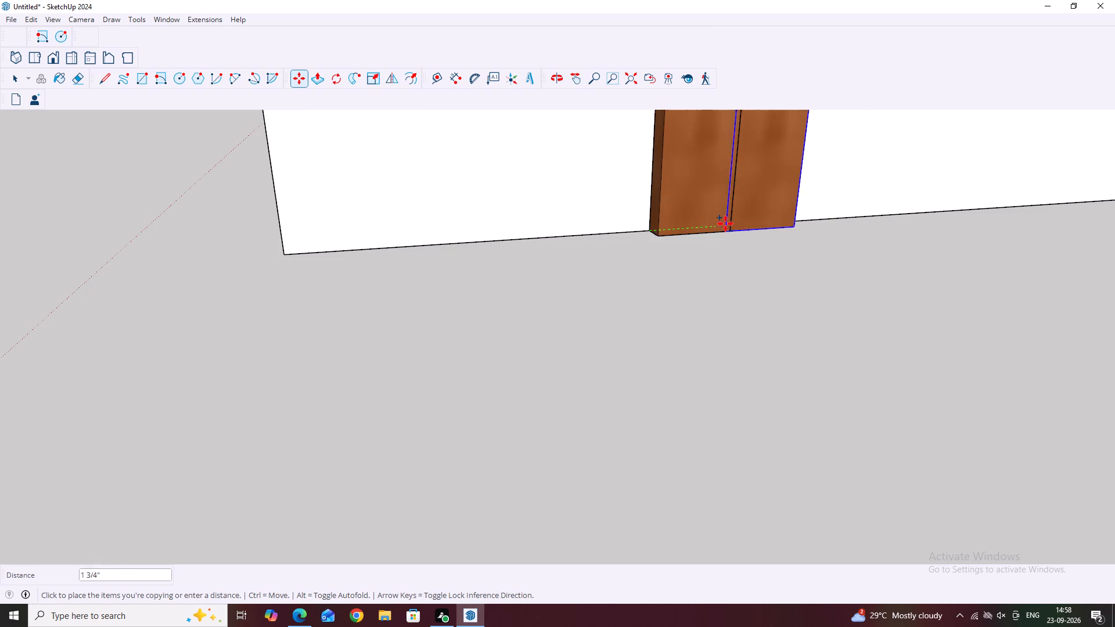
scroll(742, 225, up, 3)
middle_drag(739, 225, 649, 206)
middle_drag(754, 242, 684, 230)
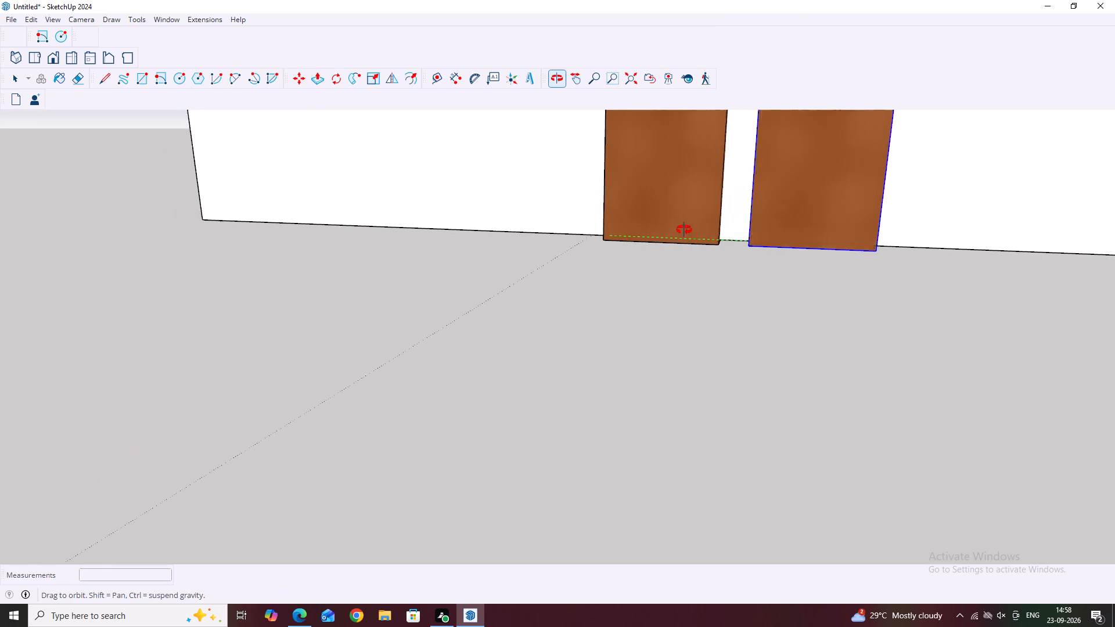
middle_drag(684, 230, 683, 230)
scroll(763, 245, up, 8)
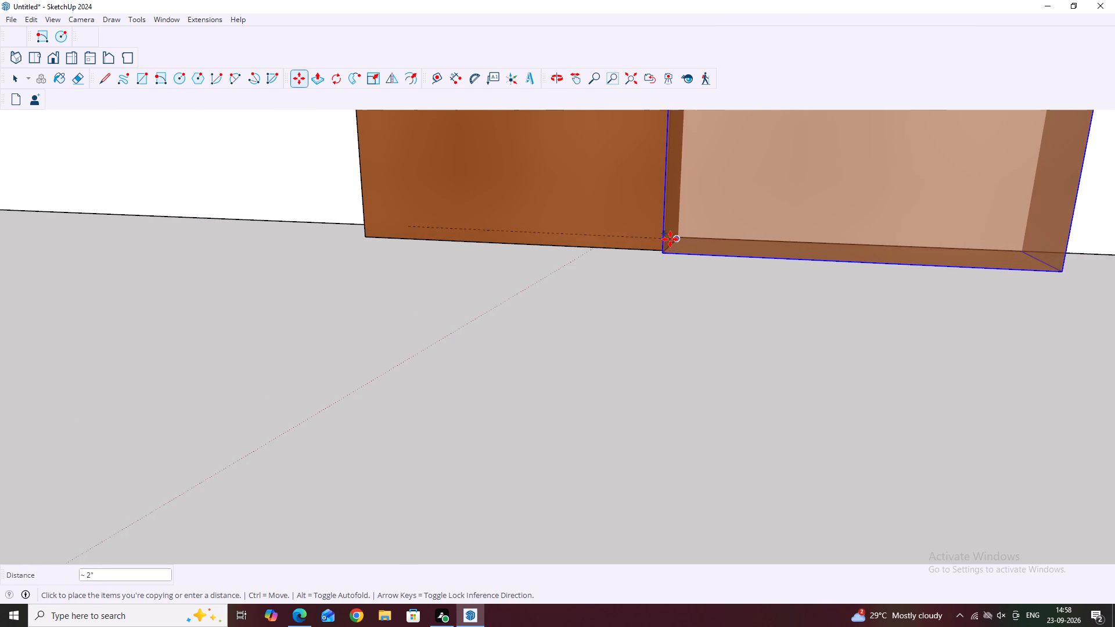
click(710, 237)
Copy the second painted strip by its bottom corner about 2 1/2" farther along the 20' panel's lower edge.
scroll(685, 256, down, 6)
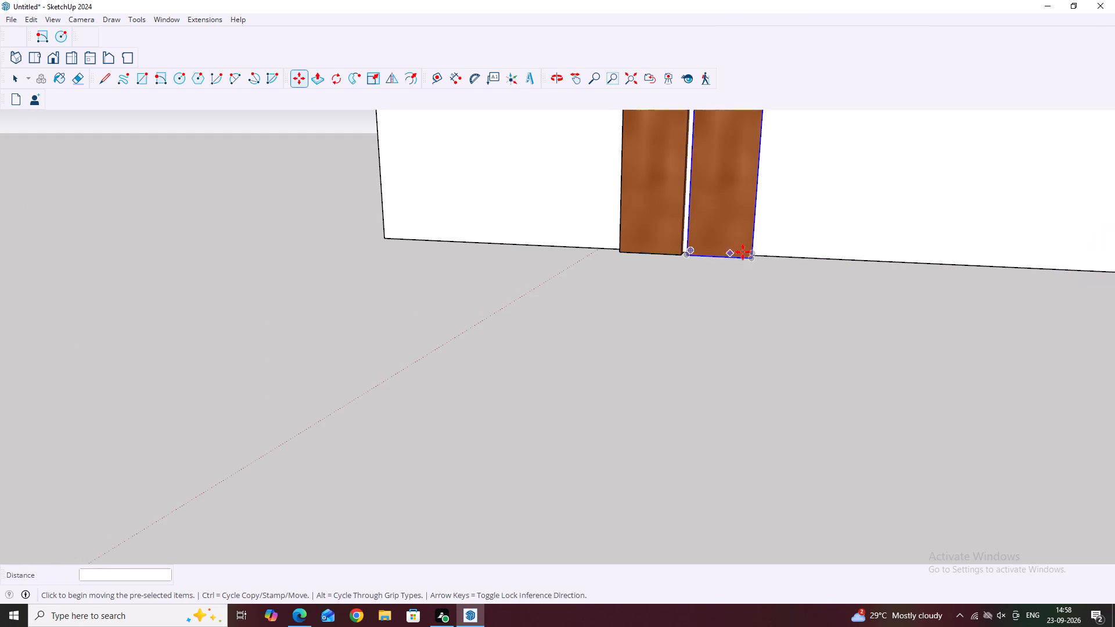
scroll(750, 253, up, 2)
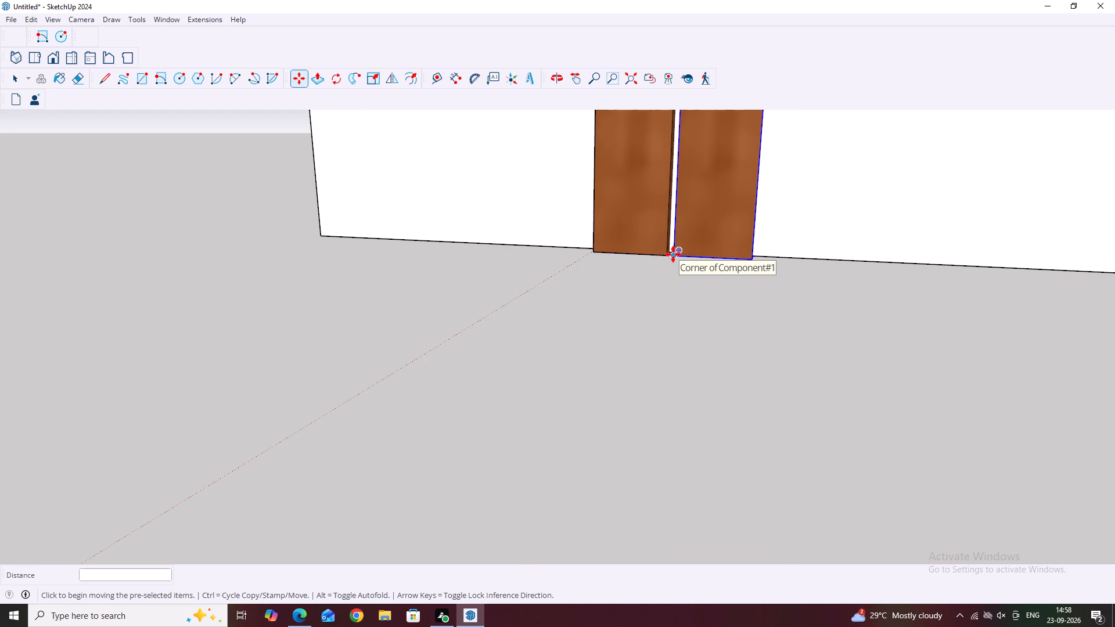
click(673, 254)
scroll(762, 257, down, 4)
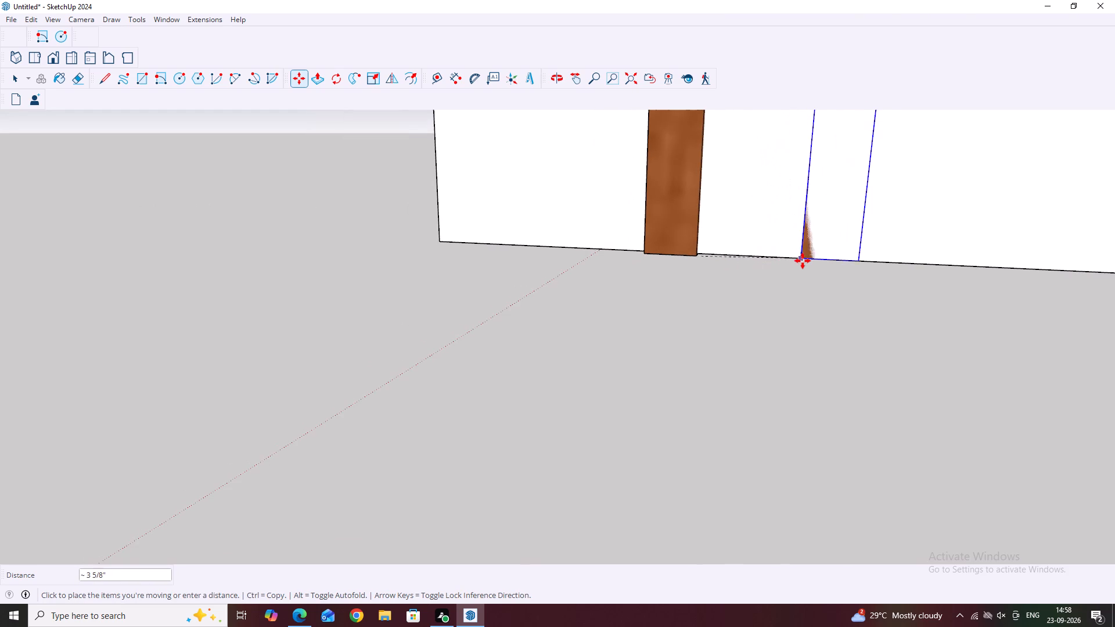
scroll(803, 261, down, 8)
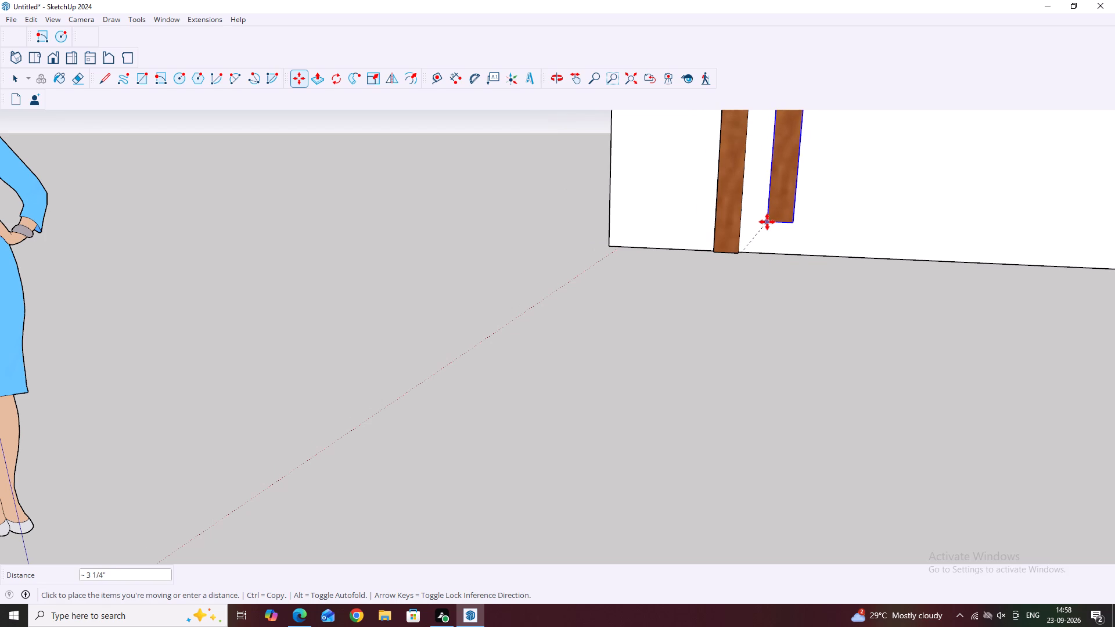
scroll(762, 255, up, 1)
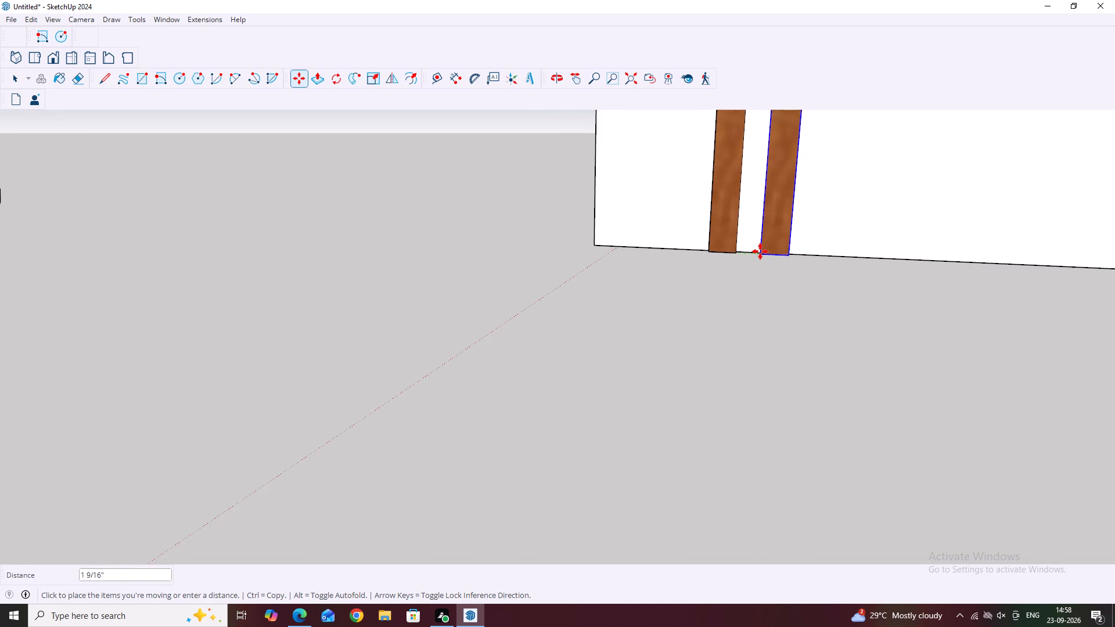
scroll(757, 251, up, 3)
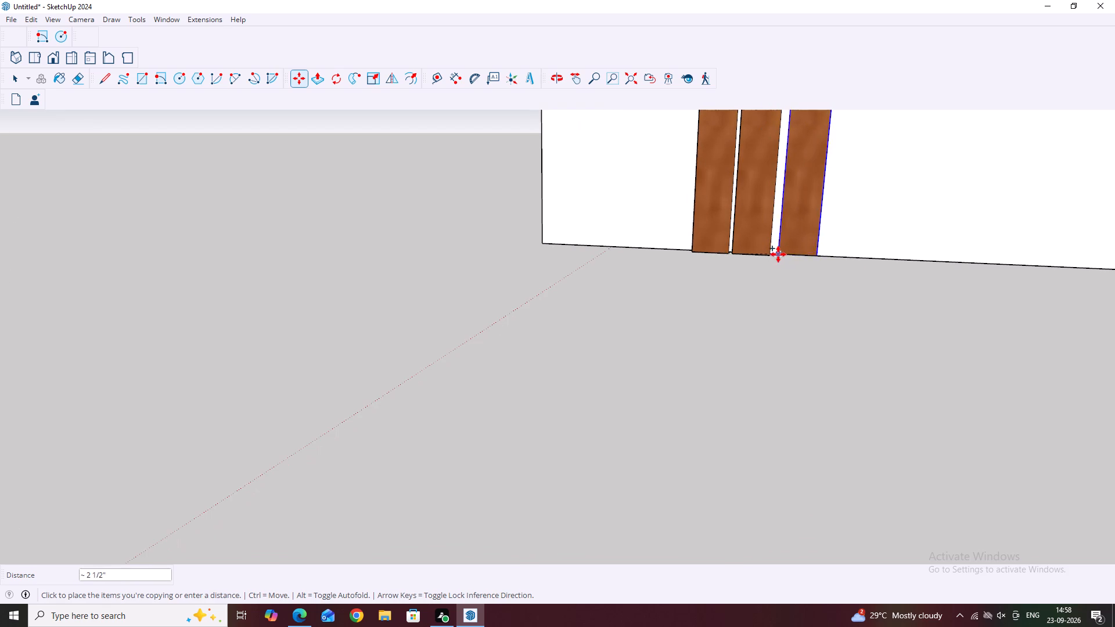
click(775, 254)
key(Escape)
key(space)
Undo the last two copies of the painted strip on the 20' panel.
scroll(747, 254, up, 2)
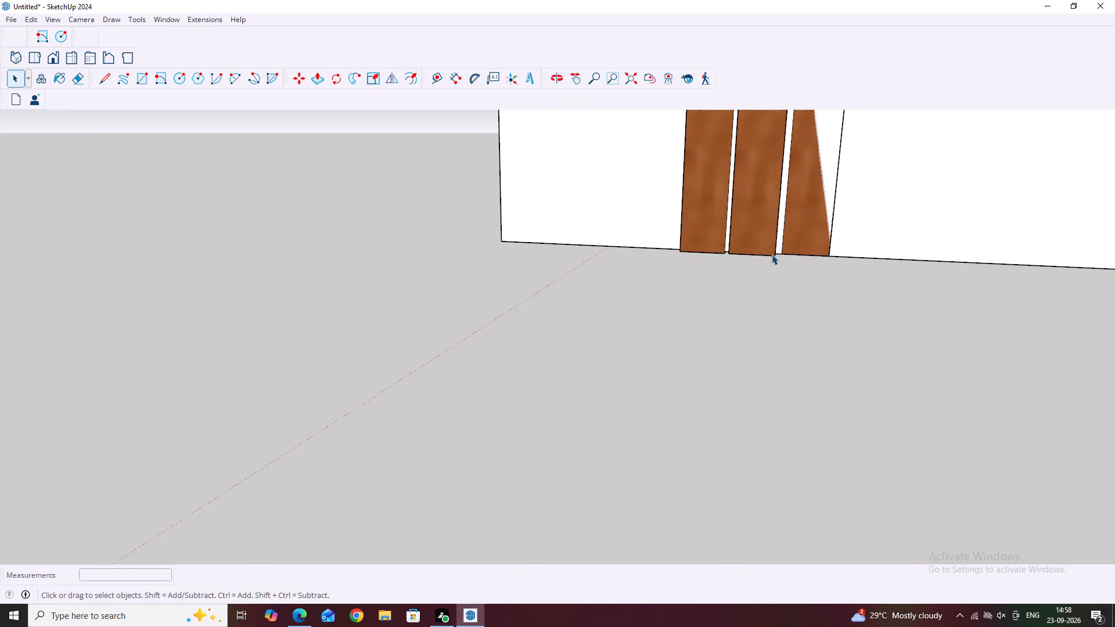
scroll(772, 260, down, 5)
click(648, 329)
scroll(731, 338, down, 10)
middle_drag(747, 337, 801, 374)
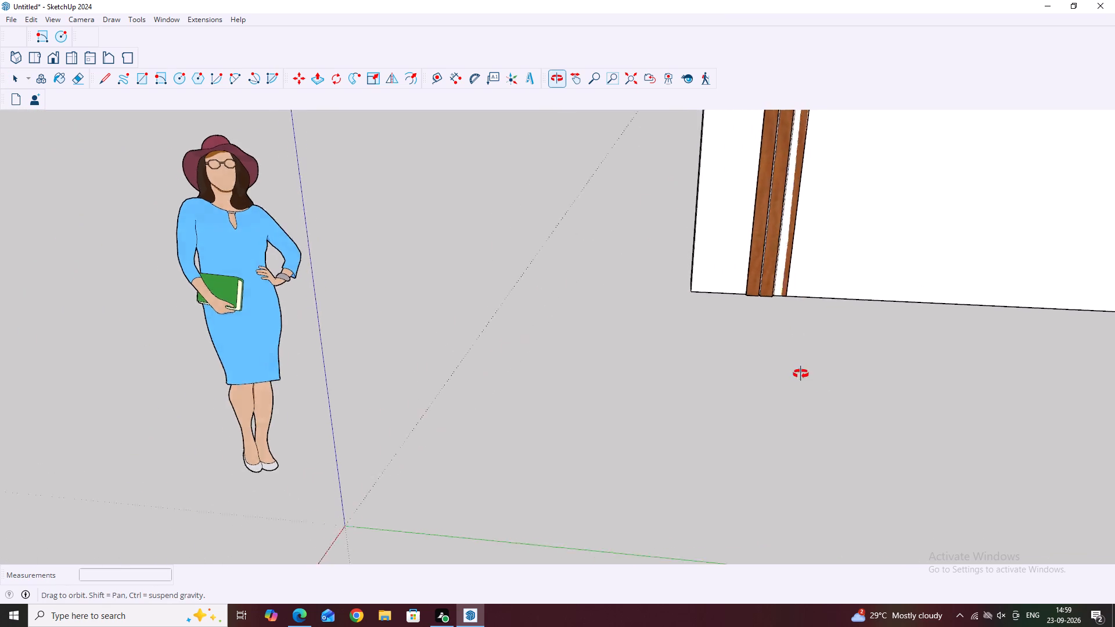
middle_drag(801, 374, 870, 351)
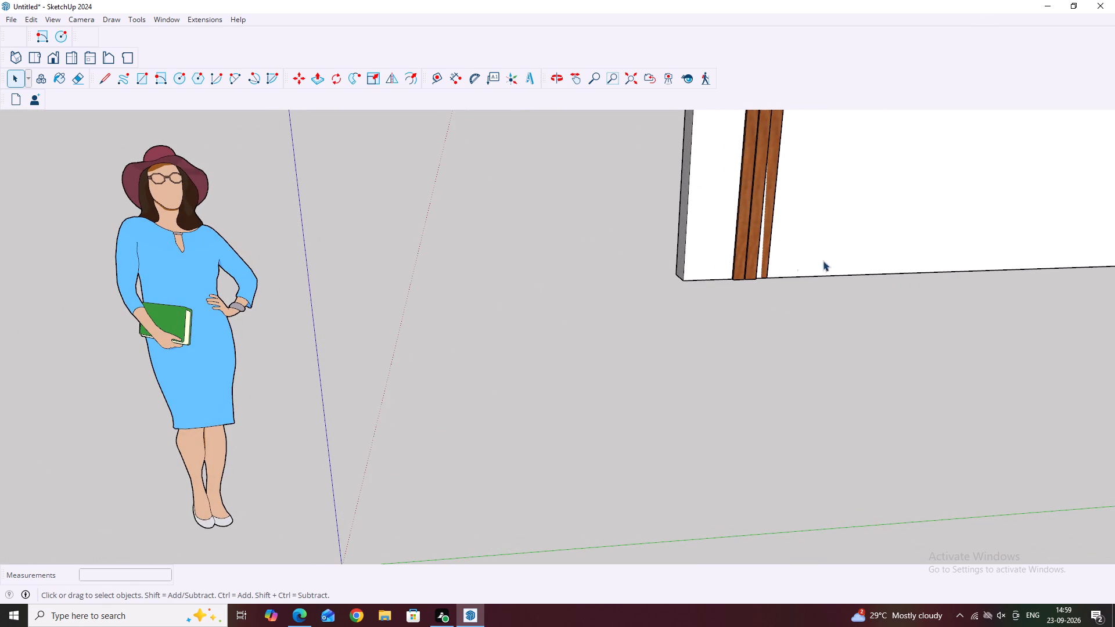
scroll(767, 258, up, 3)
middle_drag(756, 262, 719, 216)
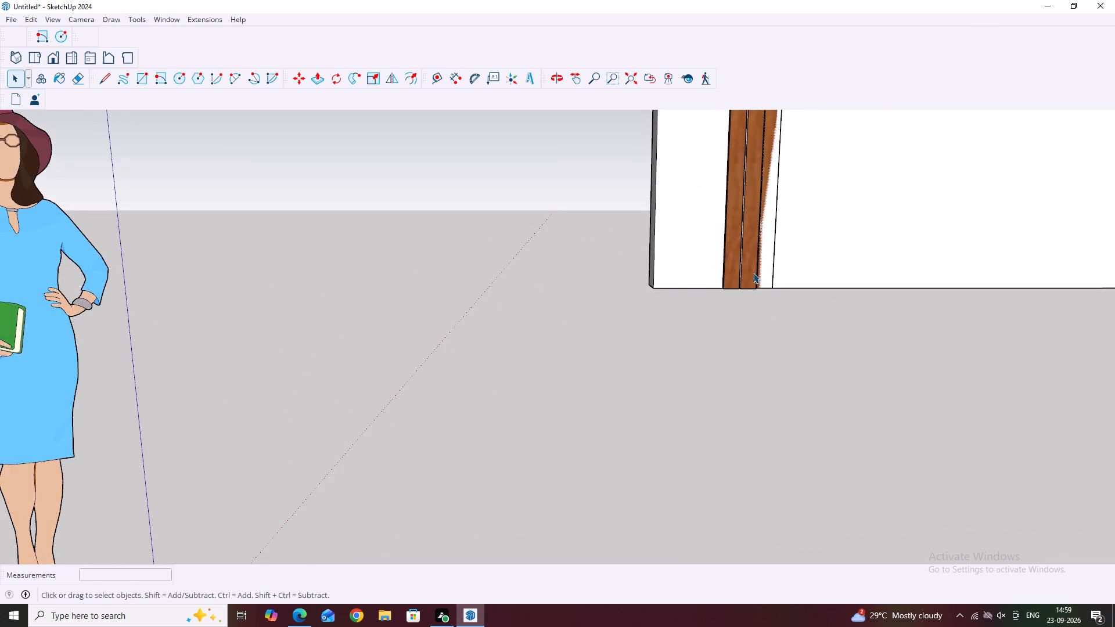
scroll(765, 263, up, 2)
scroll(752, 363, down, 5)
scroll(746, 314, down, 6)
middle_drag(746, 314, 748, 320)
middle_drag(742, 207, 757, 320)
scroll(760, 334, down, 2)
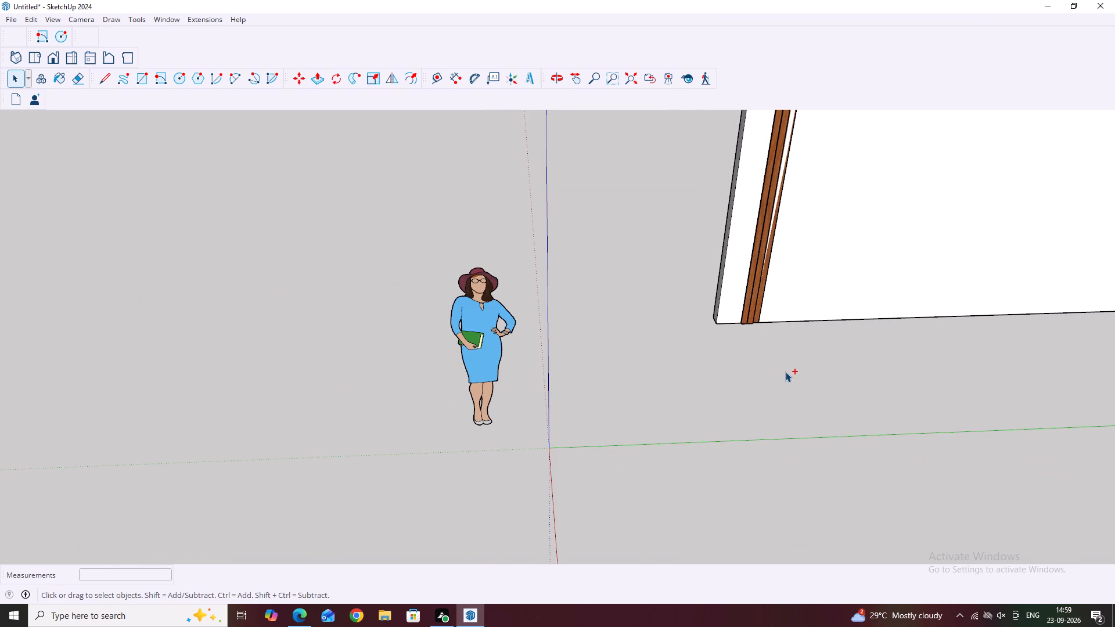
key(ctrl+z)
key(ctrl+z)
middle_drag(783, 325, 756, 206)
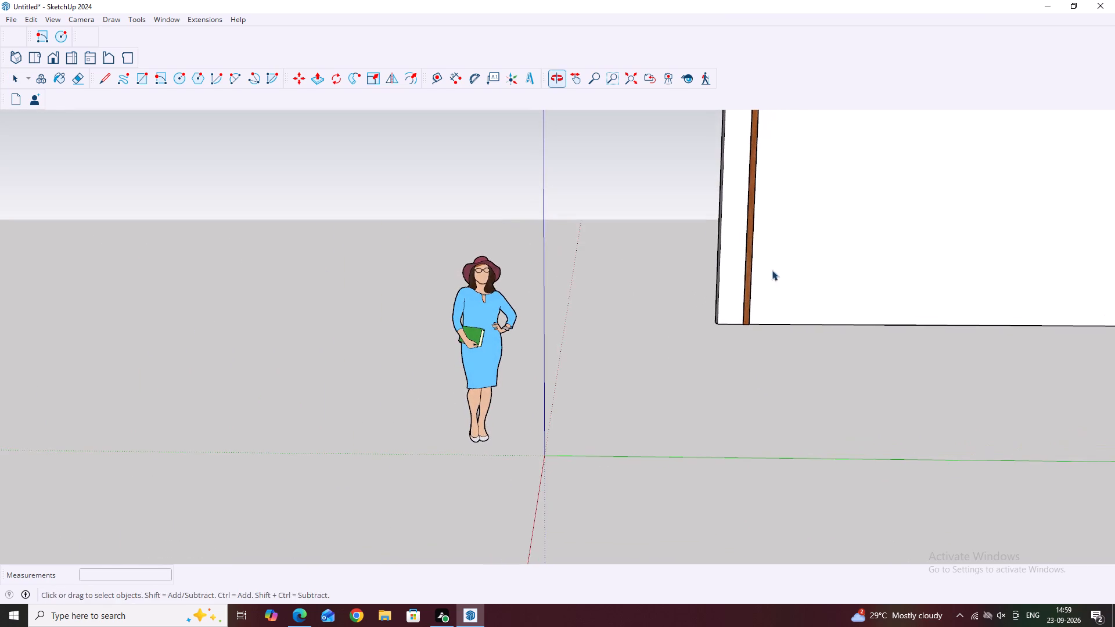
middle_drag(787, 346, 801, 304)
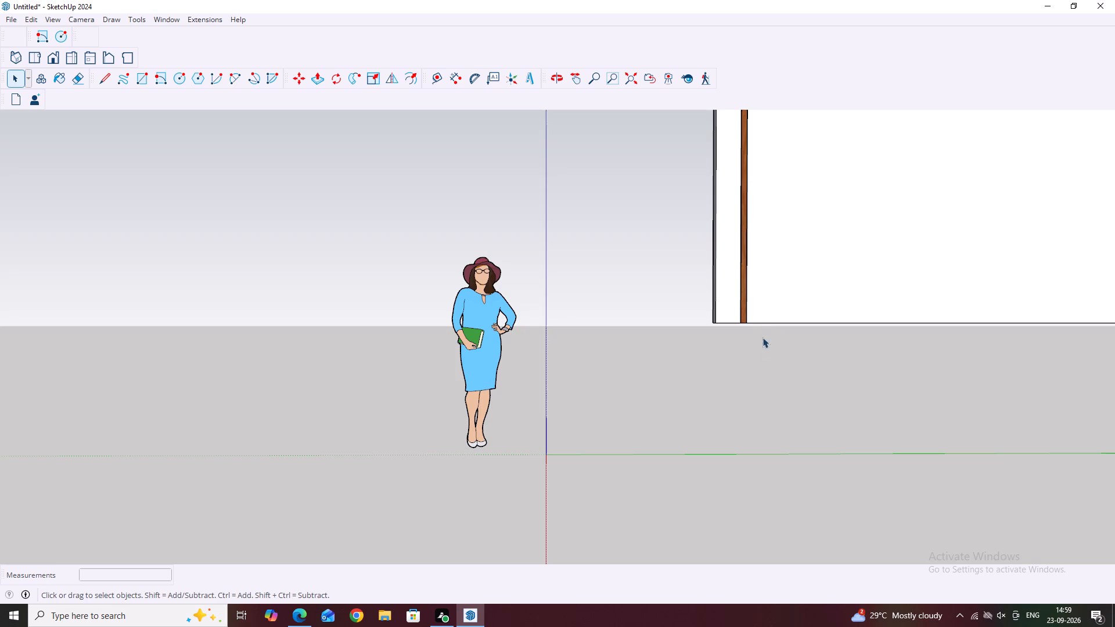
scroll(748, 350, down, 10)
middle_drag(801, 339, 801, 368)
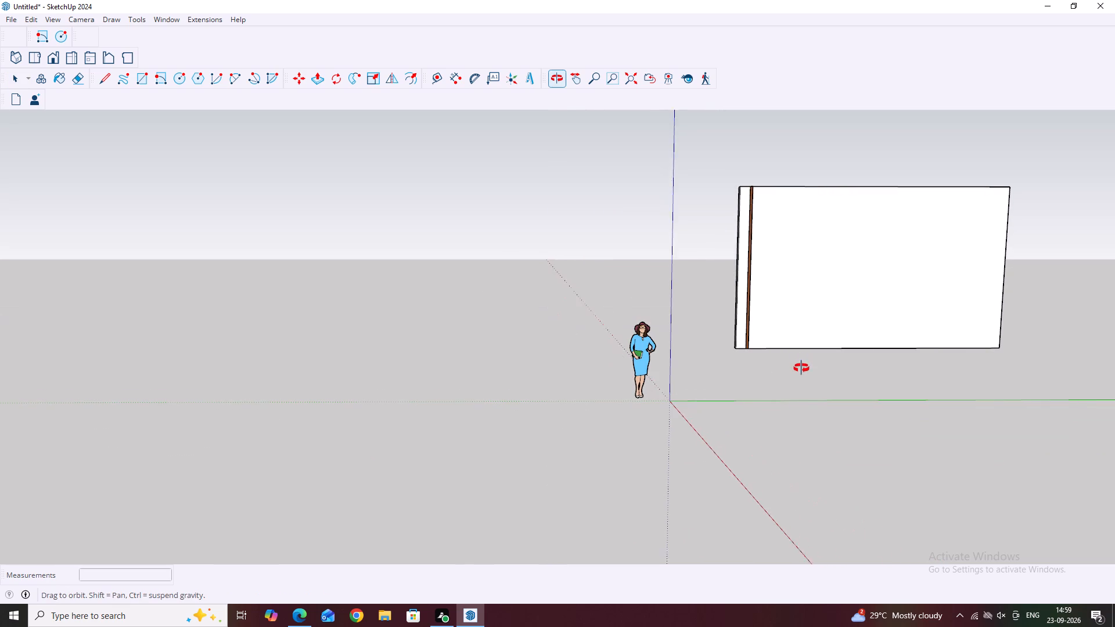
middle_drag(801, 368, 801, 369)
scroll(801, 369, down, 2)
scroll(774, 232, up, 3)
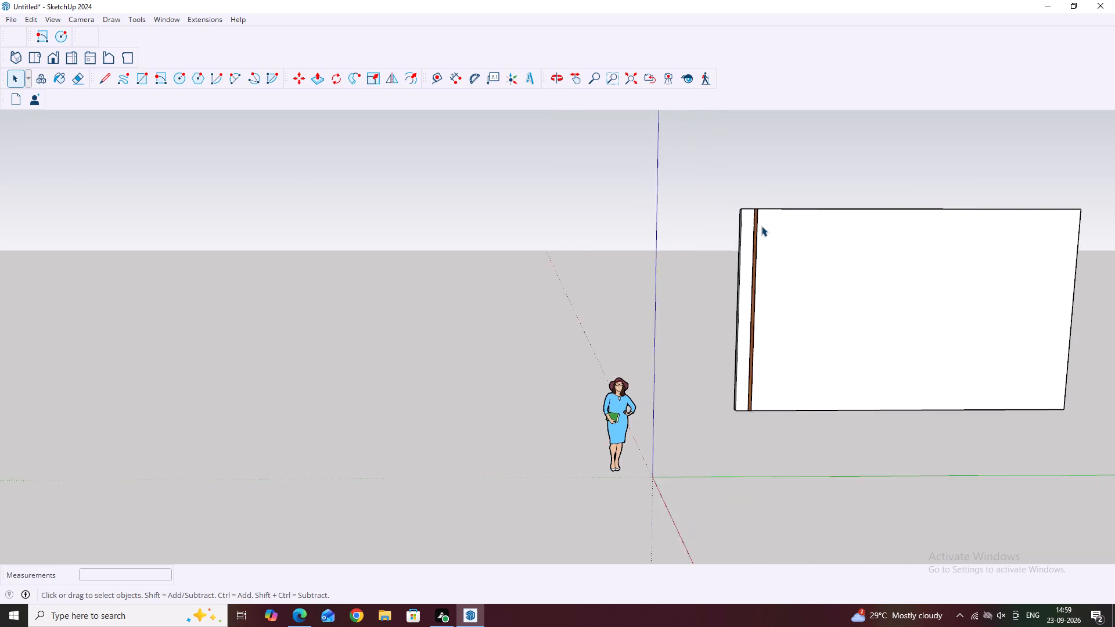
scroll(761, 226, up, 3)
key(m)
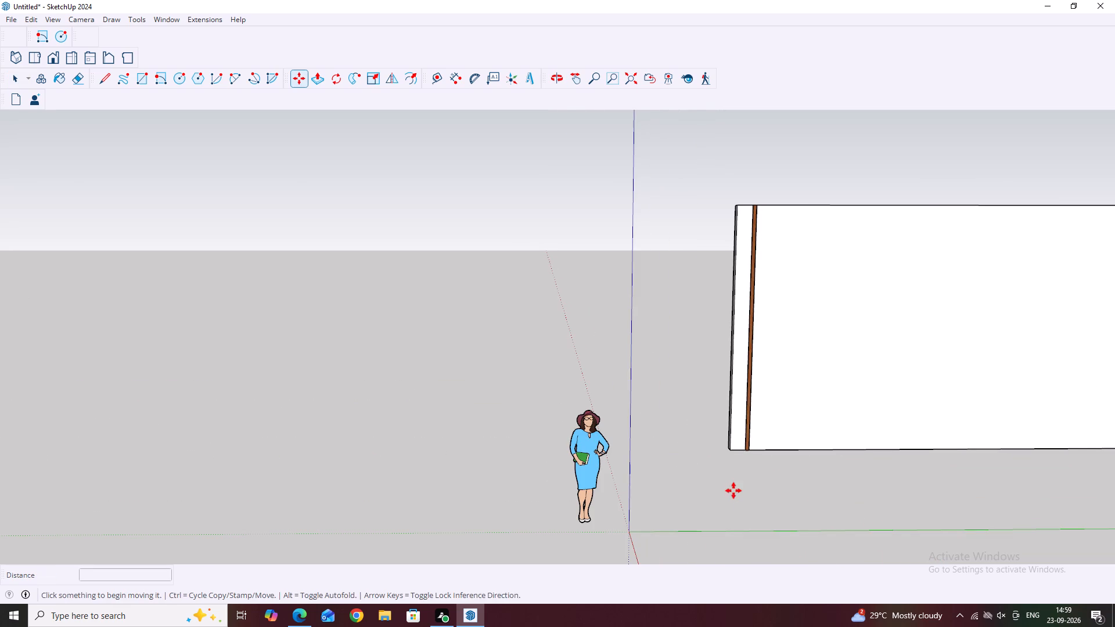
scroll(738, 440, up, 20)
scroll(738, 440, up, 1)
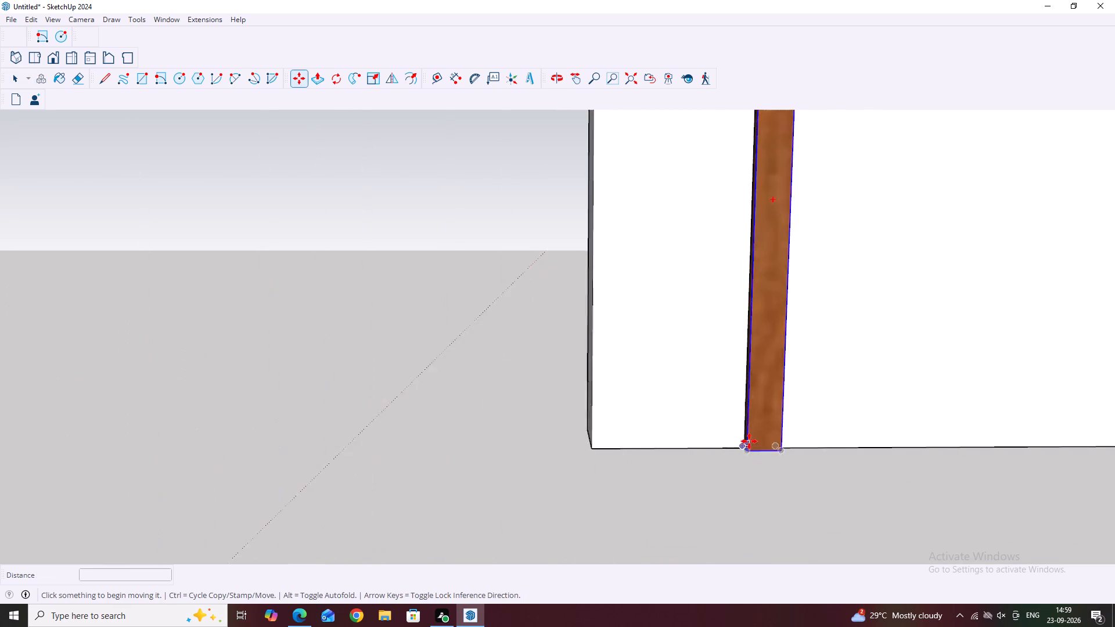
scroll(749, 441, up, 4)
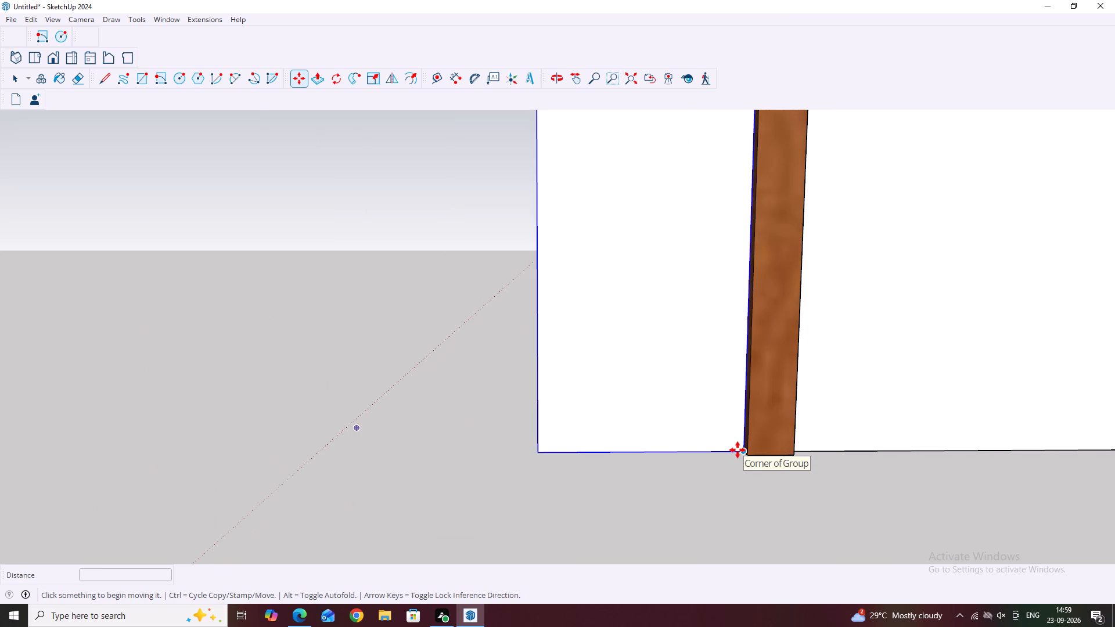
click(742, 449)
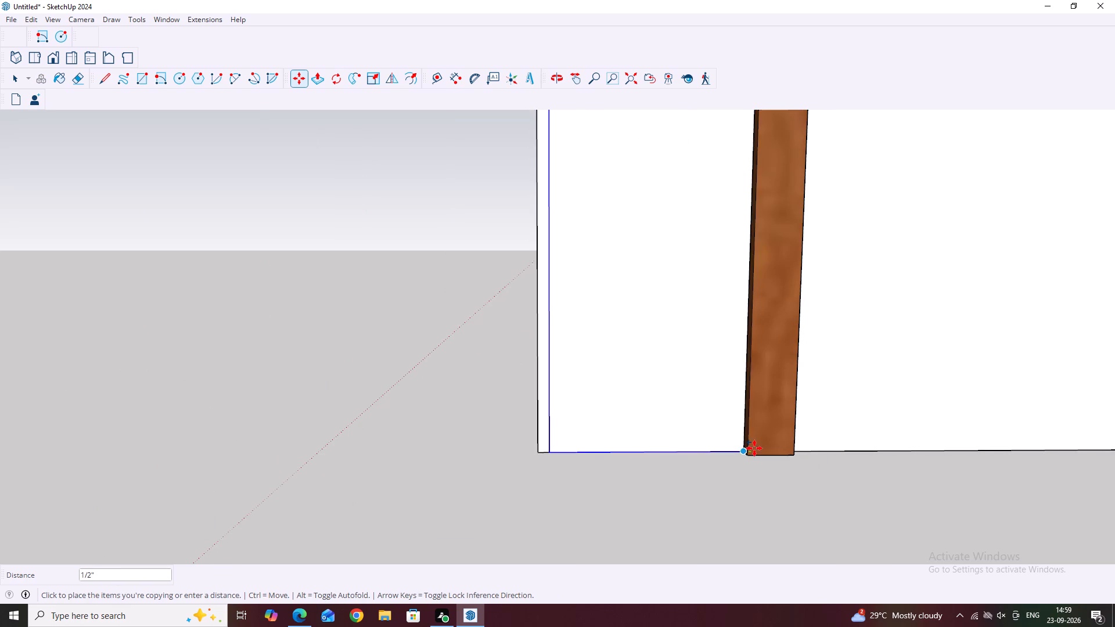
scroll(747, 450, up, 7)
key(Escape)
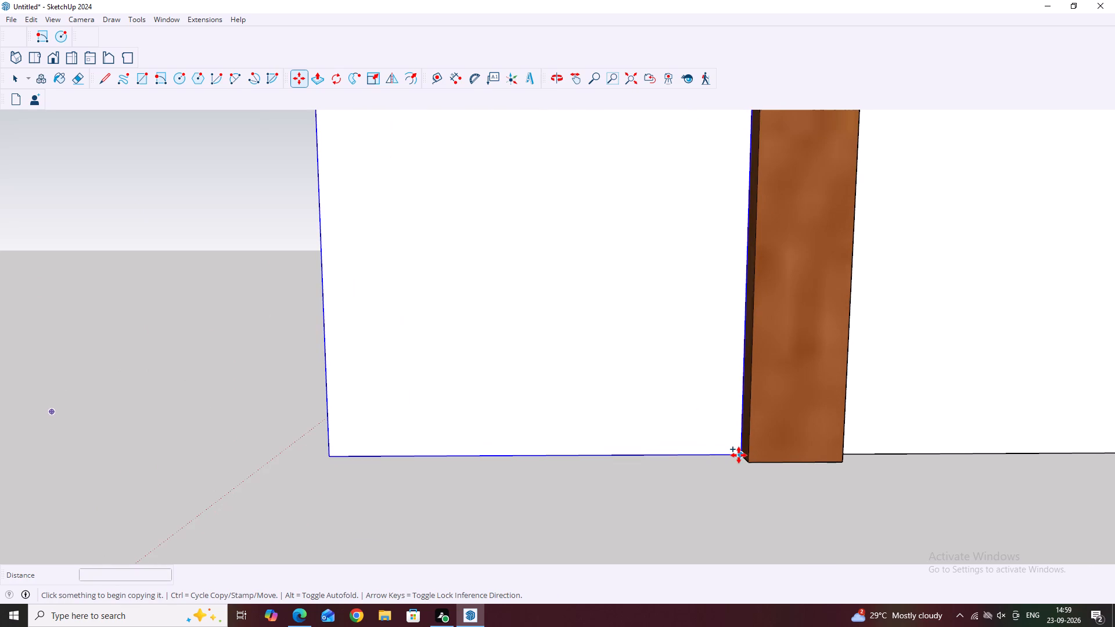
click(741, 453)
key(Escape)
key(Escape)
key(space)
Copy the painted 2" strip by its bottom back corner about 2 5/8" along the 20' panel's lower edge, away from the 9" strip.
scroll(769, 477, down, 4)
middle_drag(827, 475, 776, 451)
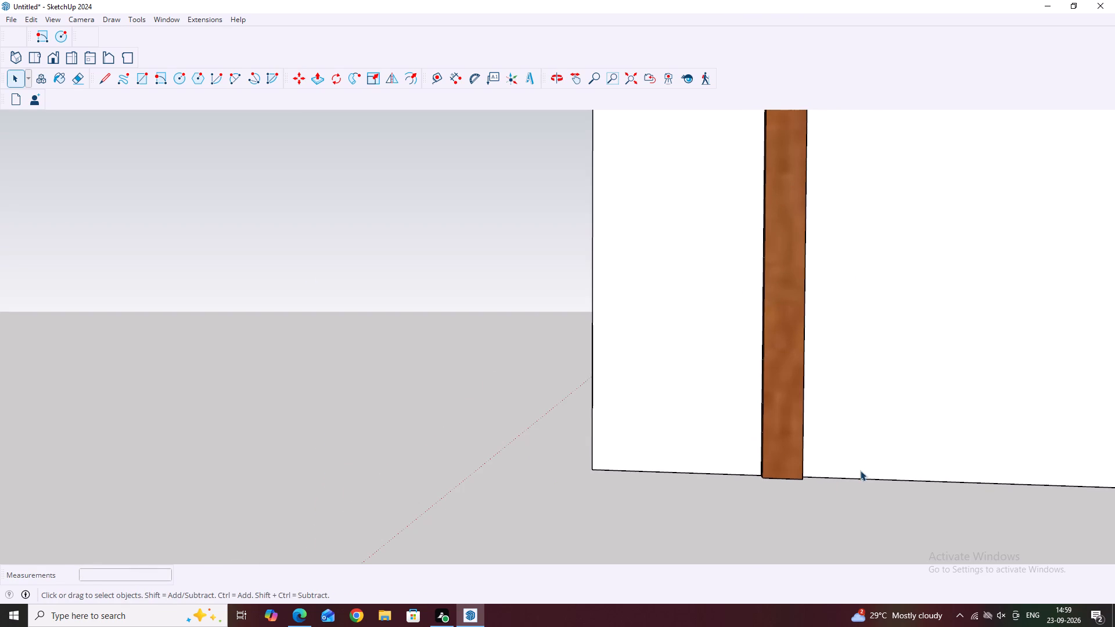
scroll(774, 477, up, 2)
click(776, 460)
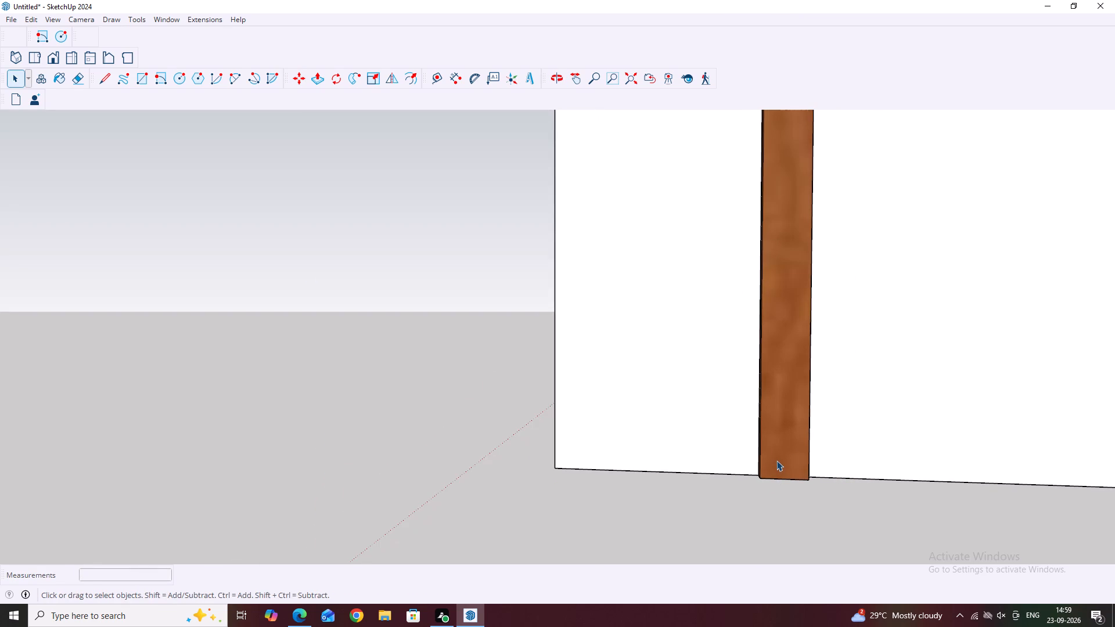
middle_drag(801, 460, 757, 413)
middle_drag(814, 473, 794, 465)
scroll(789, 465, down, 3)
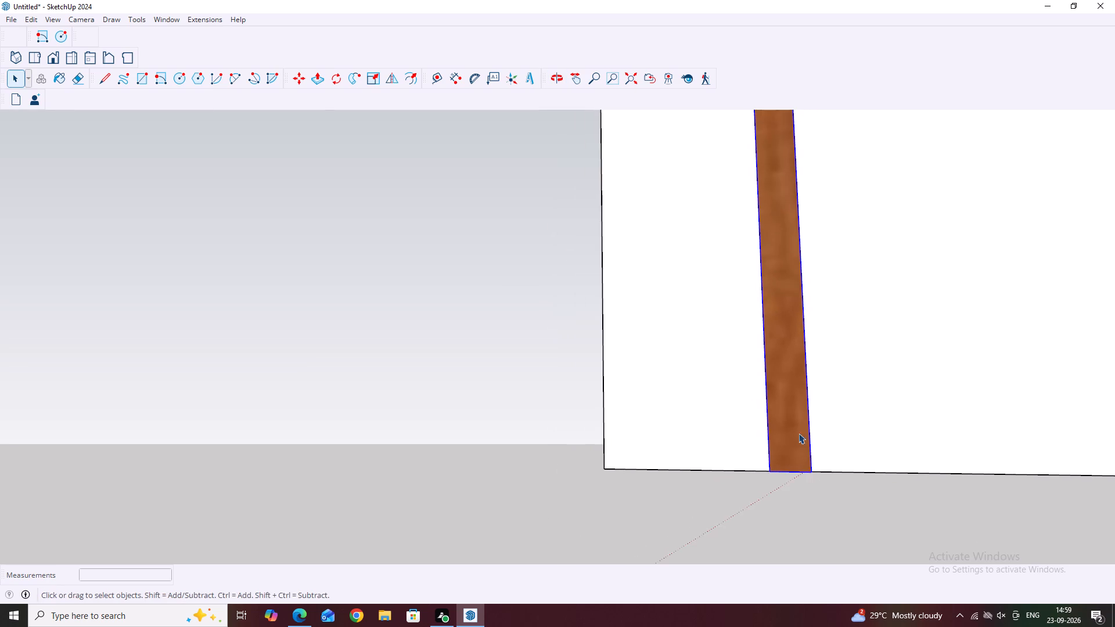
middle_drag(796, 417, 812, 498)
scroll(812, 506, down, 1)
key(m)
scroll(775, 470, up, 2)
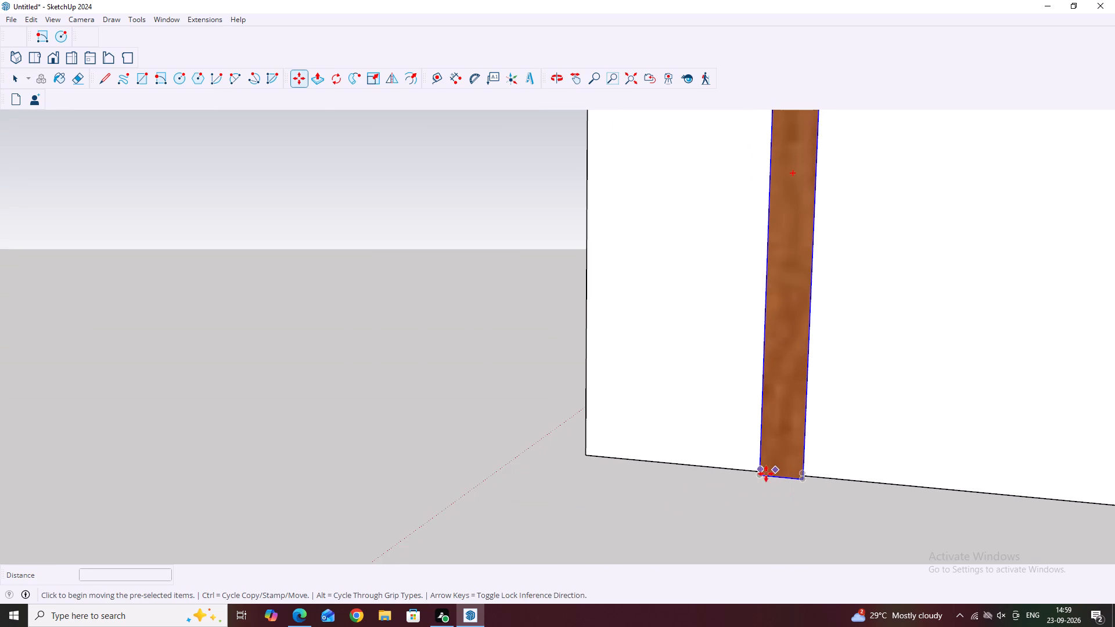
middle_drag(760, 474, 854, 491)
scroll(754, 444, up, 4)
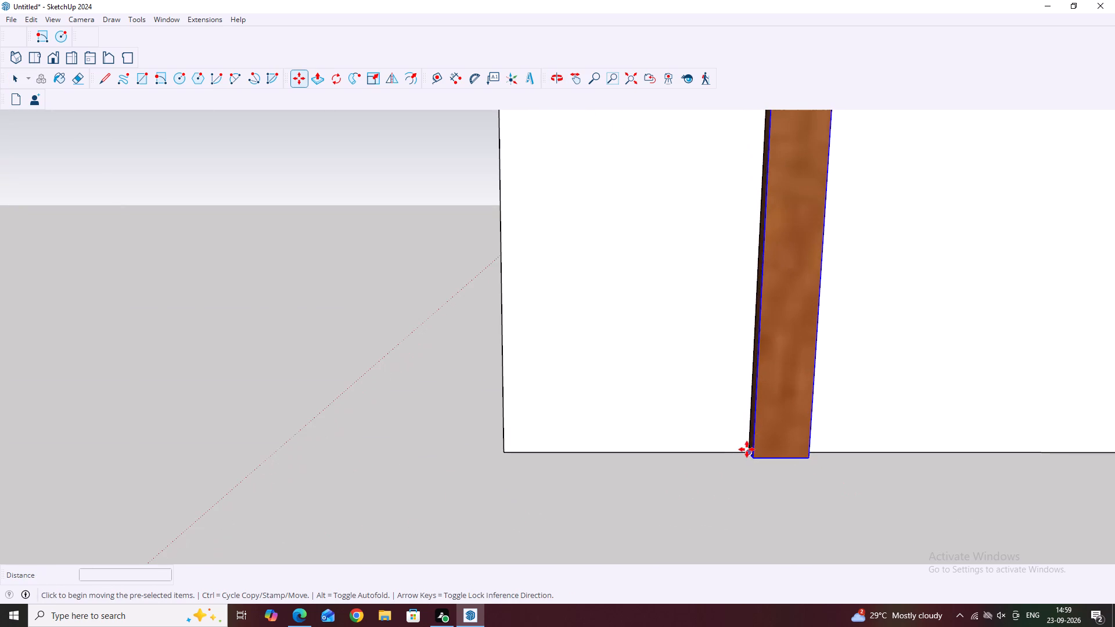
click(747, 449)
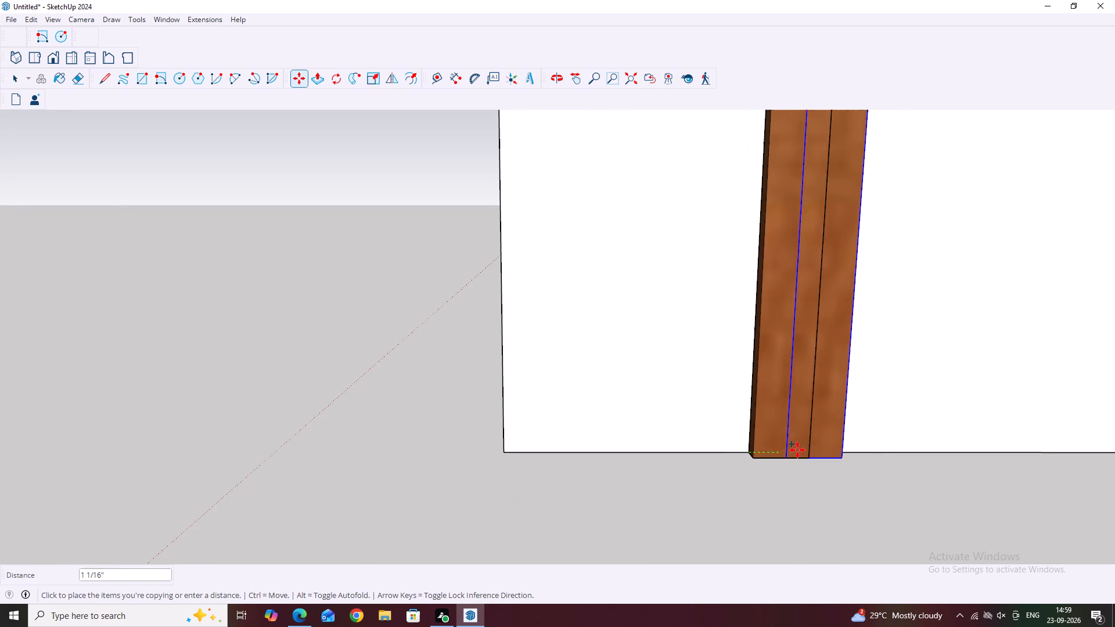
scroll(826, 452, up, 2)
middle_drag(826, 452, 778, 420)
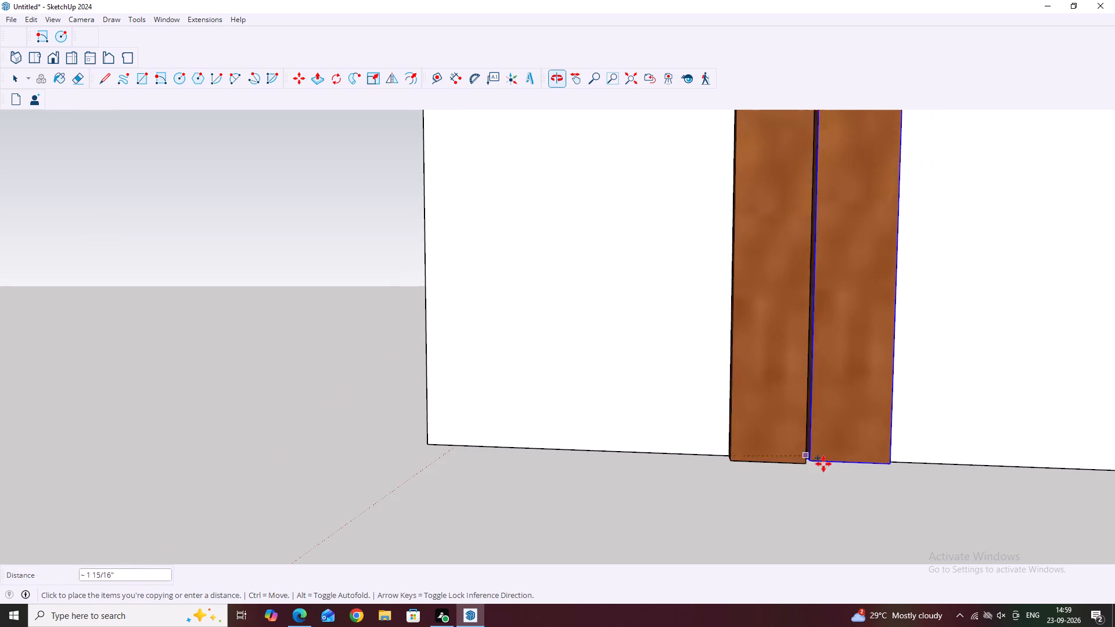
scroll(830, 466, up, 2)
click(823, 459)
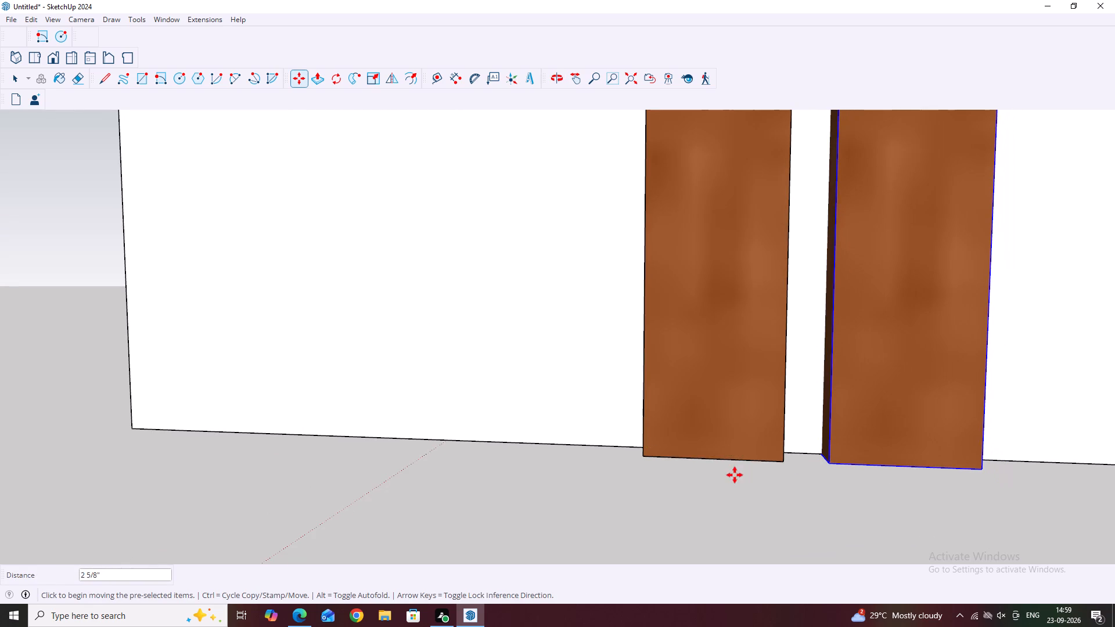
key(Escape)
key(space)
middle_drag(926, 519, 880, 481)
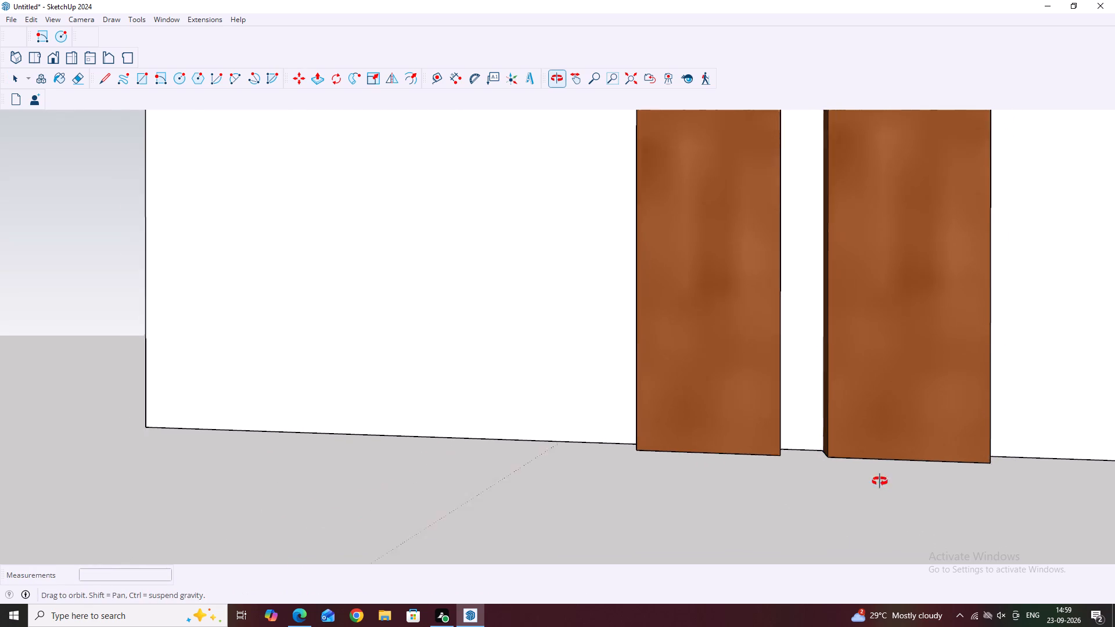
Dimension the gap between the two painted strips at their bottom back corners, placing the dimension just below the 20' panel's lower edge.
middle_drag(880, 481, 830, 464)
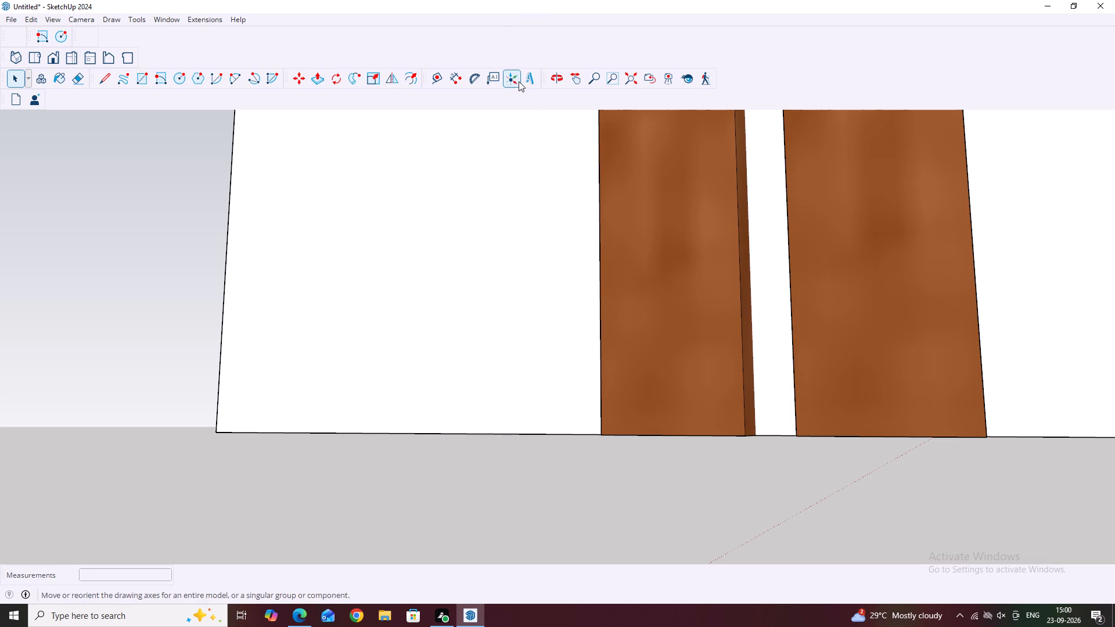
click(455, 80)
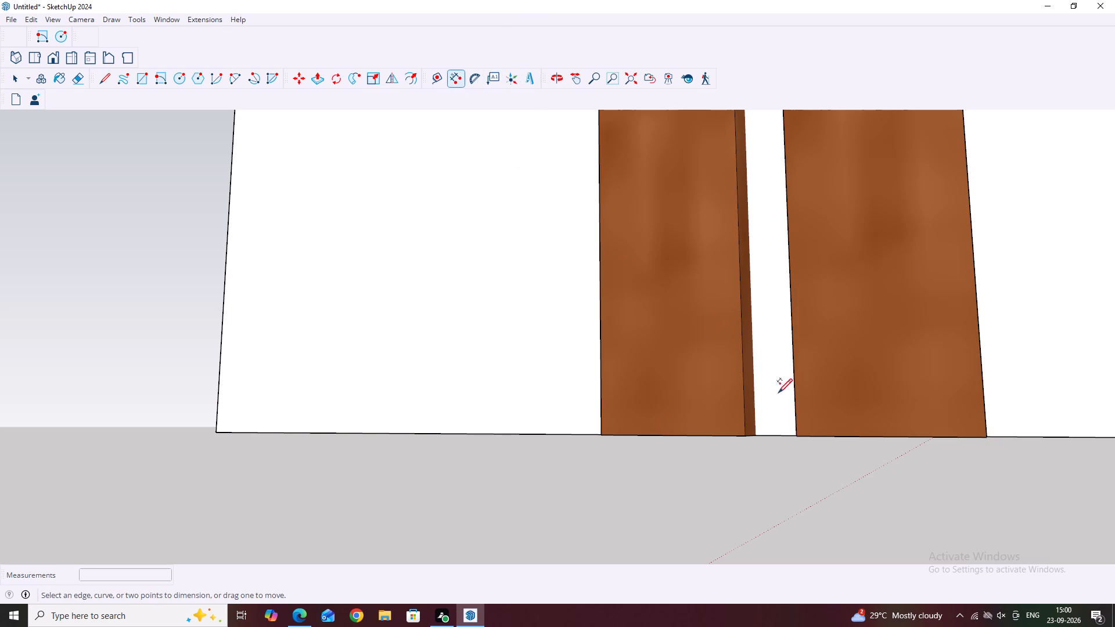
scroll(749, 426, up, 3)
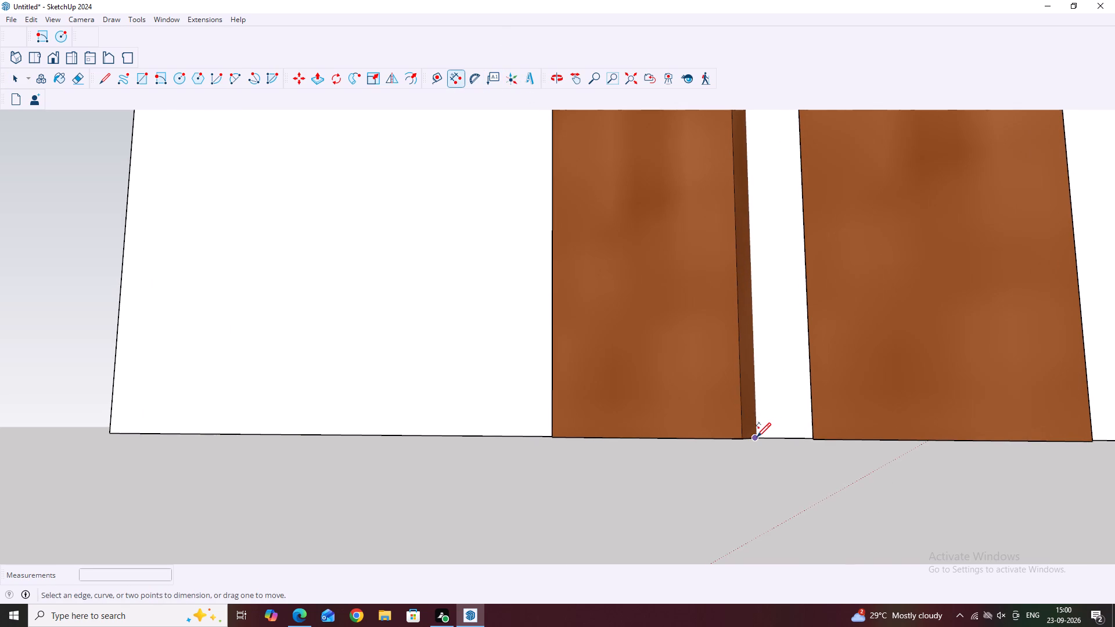
click(757, 435)
scroll(814, 424, down, 2)
middle_drag(786, 428, 825, 446)
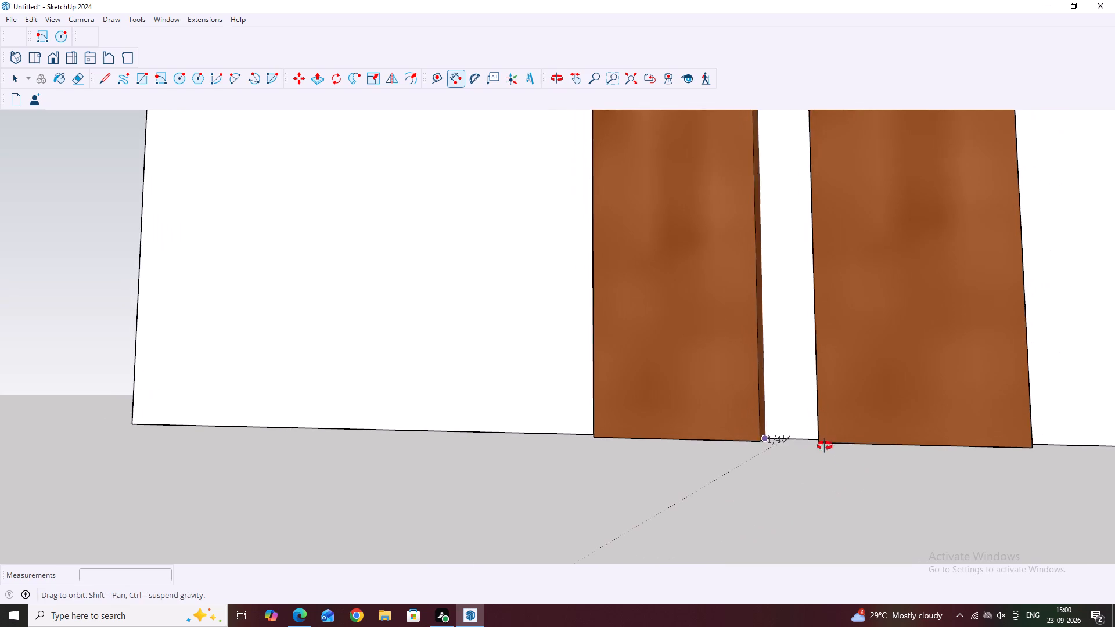
middle_drag(825, 446, 843, 463)
scroll(805, 431, up, 11)
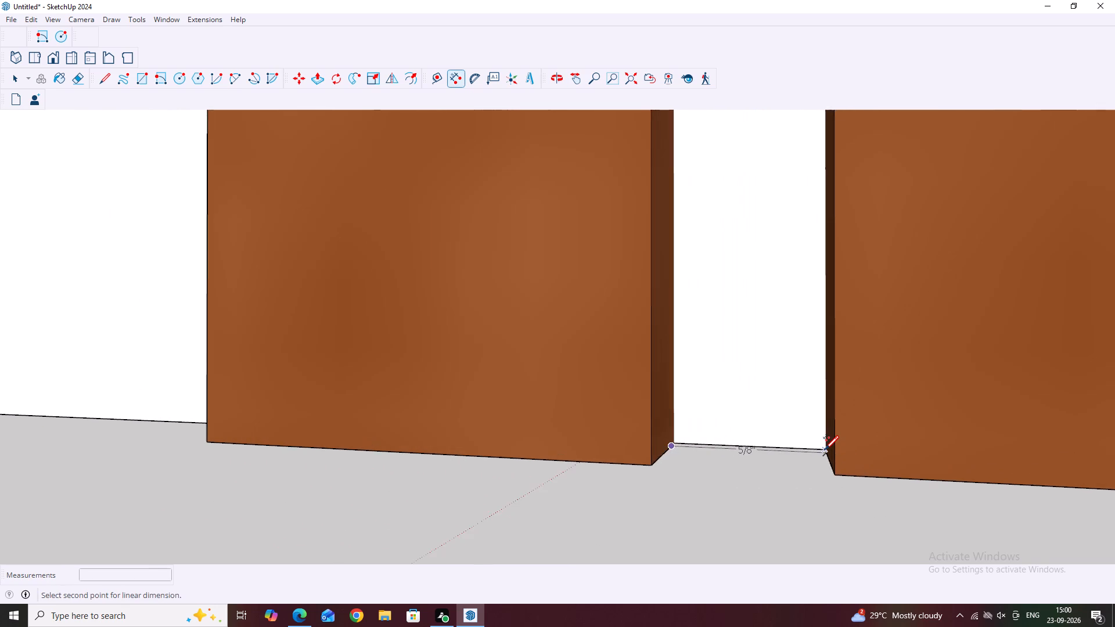
scroll(825, 449, up, 3)
click(829, 456)
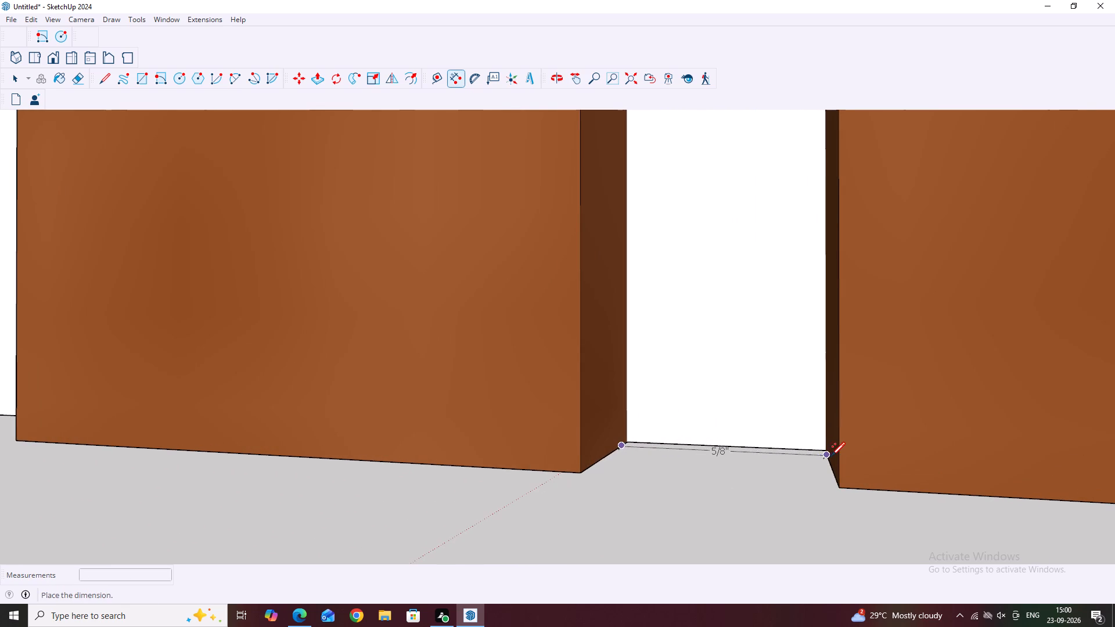
scroll(815, 491, down, 2)
middle_drag(820, 482, 820, 373)
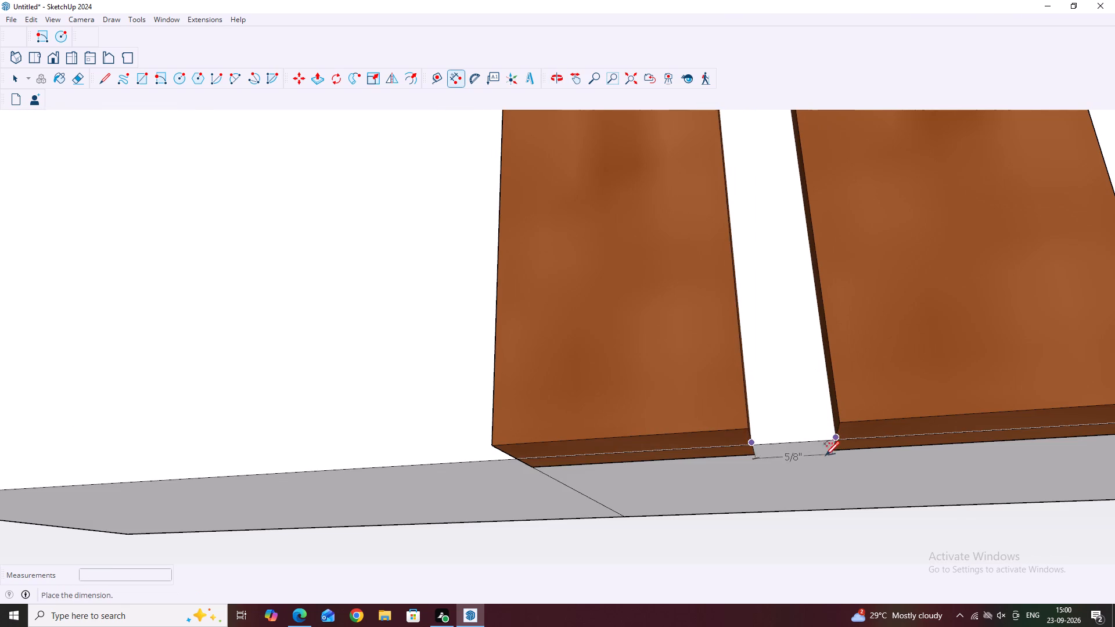
scroll(832, 428, down, 6)
middle_drag(825, 341, 838, 494)
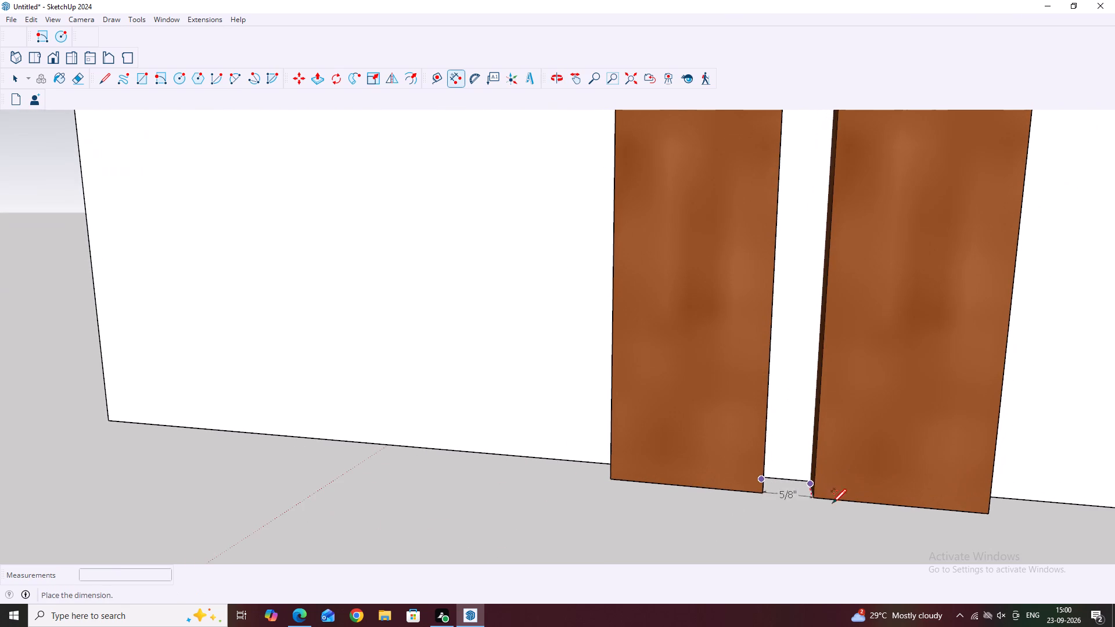
click(831, 505)
scroll(738, 289, down, 1)
key(Escape)
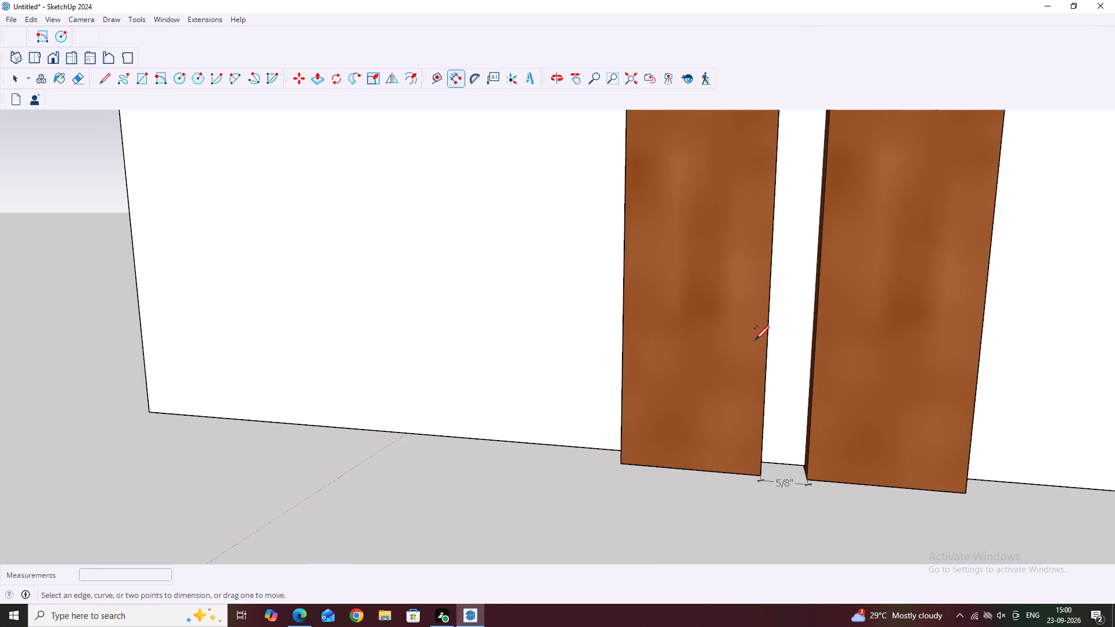
key(space)
Move the second painted strip by its bottom back corner about 1/8" toward the first strip, along the 20' panel's lower edge.
scroll(816, 446, down, 4)
middle_drag(800, 447, 900, 444)
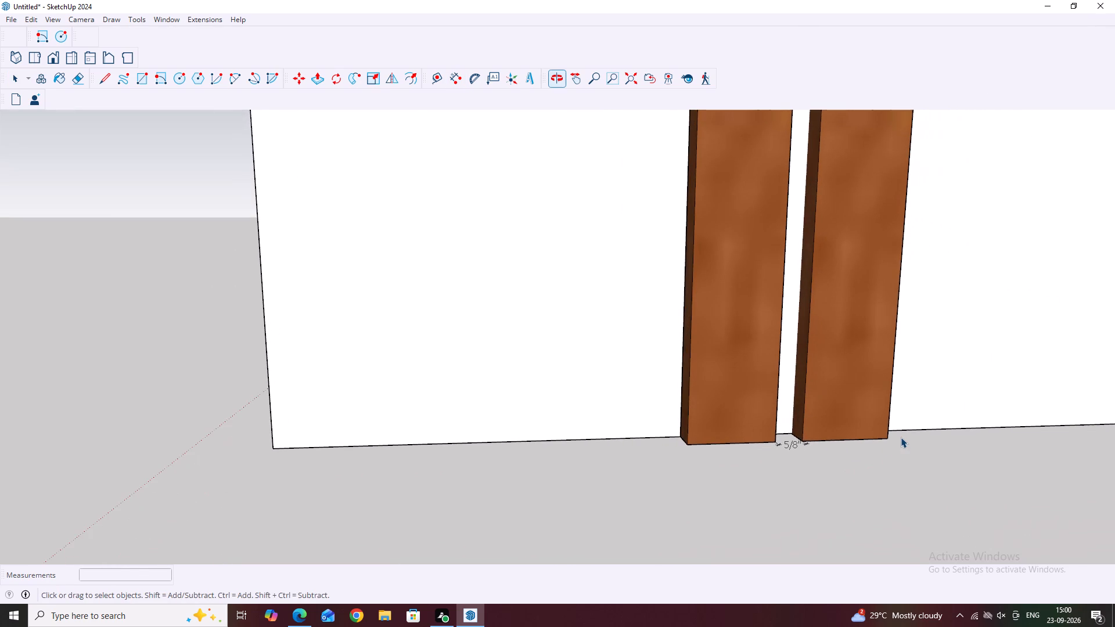
scroll(800, 434, up, 2)
click(874, 431)
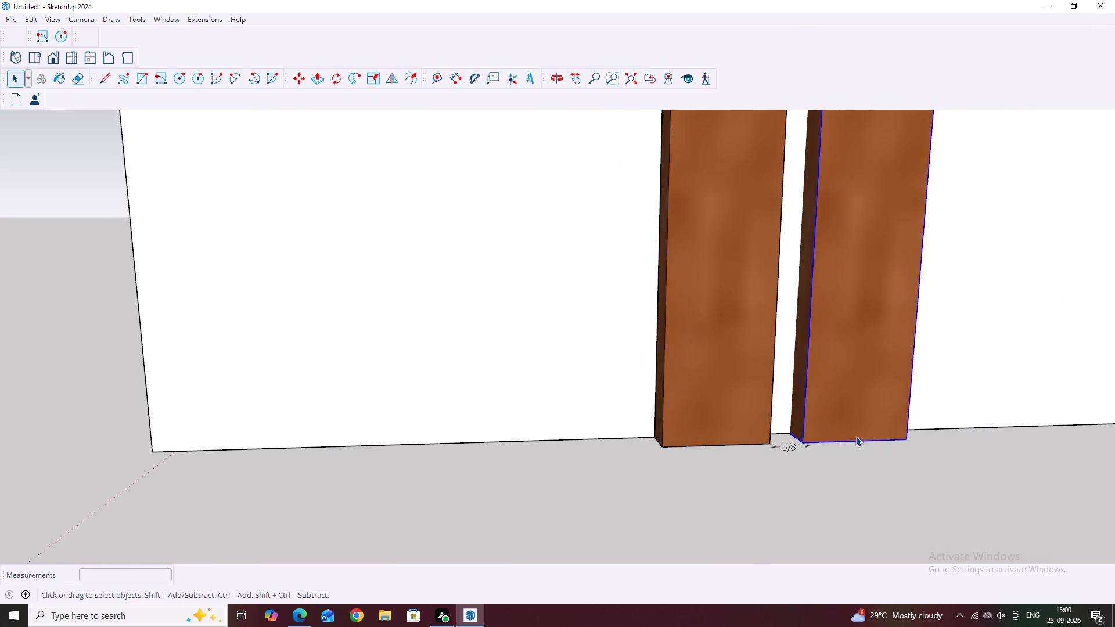
key(m)
scroll(787, 427, up, 3)
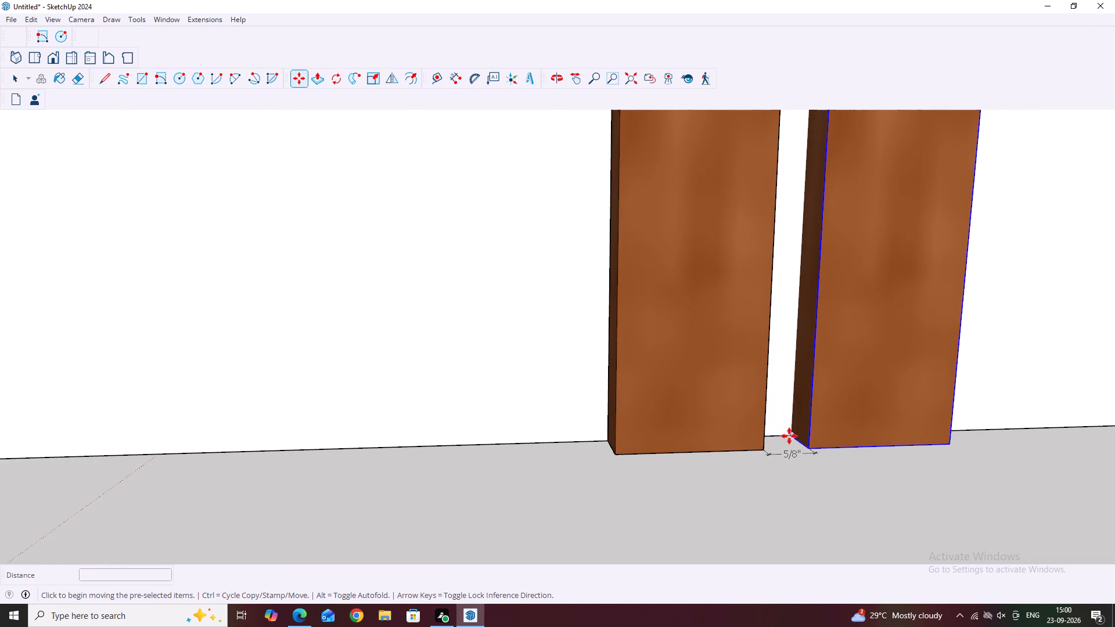
click(789, 433)
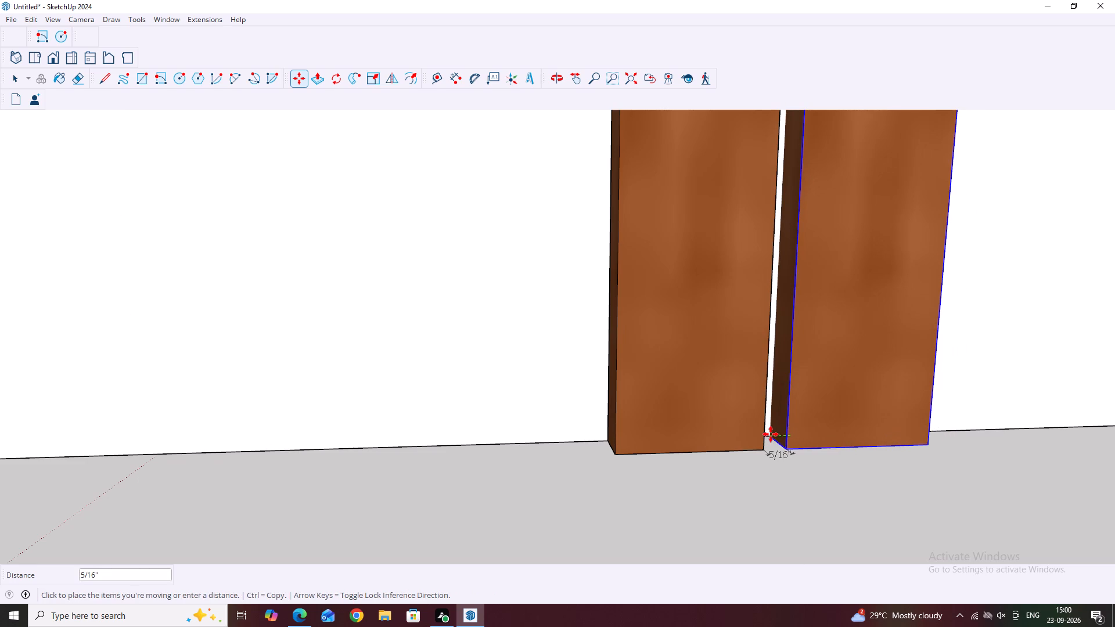
scroll(769, 435, up, 2)
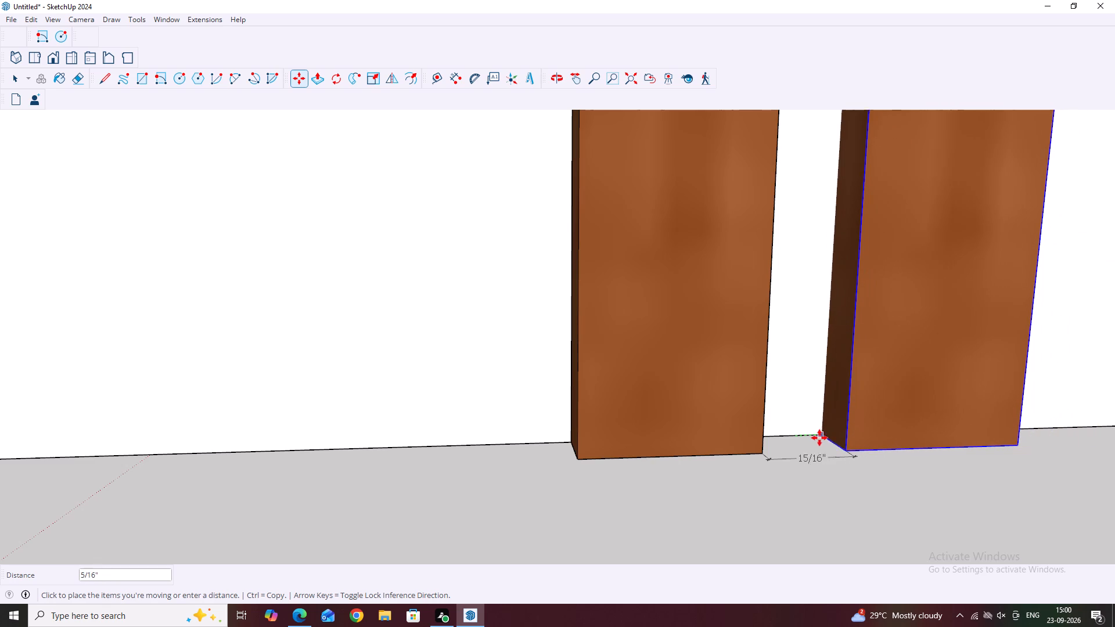
click(785, 438)
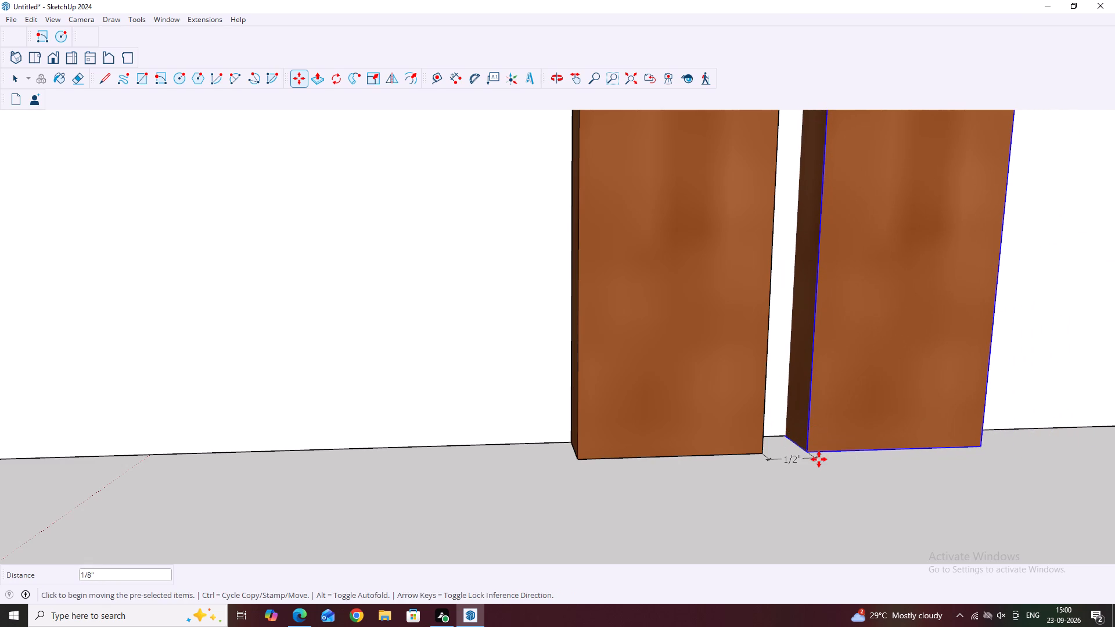
key(space)
middle_drag(884, 449, 735, 291)
scroll(729, 294, down, 3)
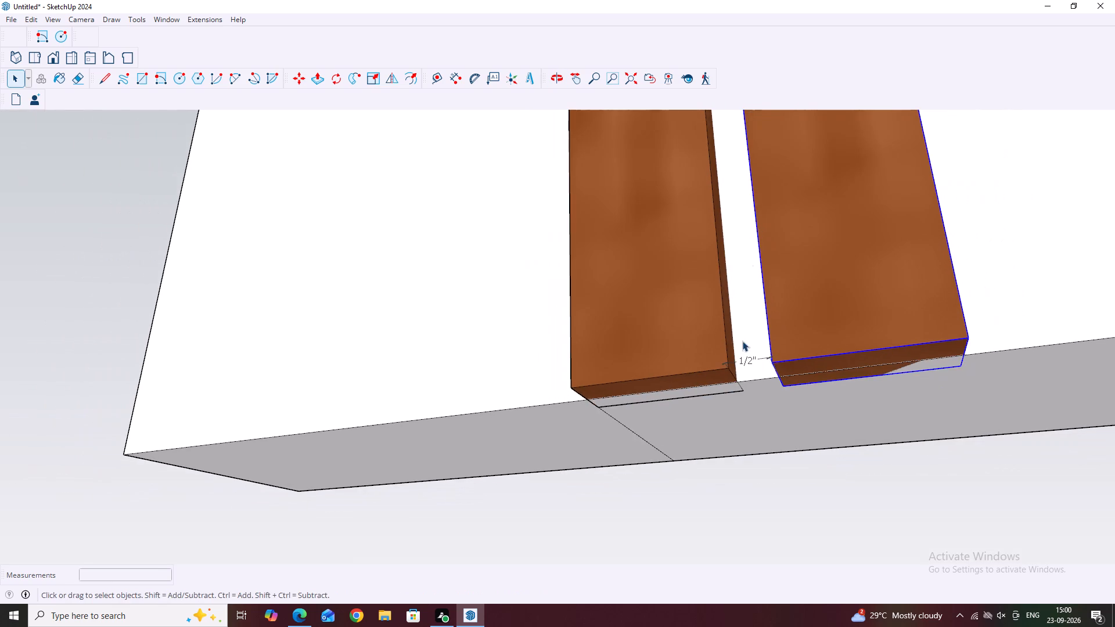
middle_drag(746, 186, 750, 391)
click(717, 477)
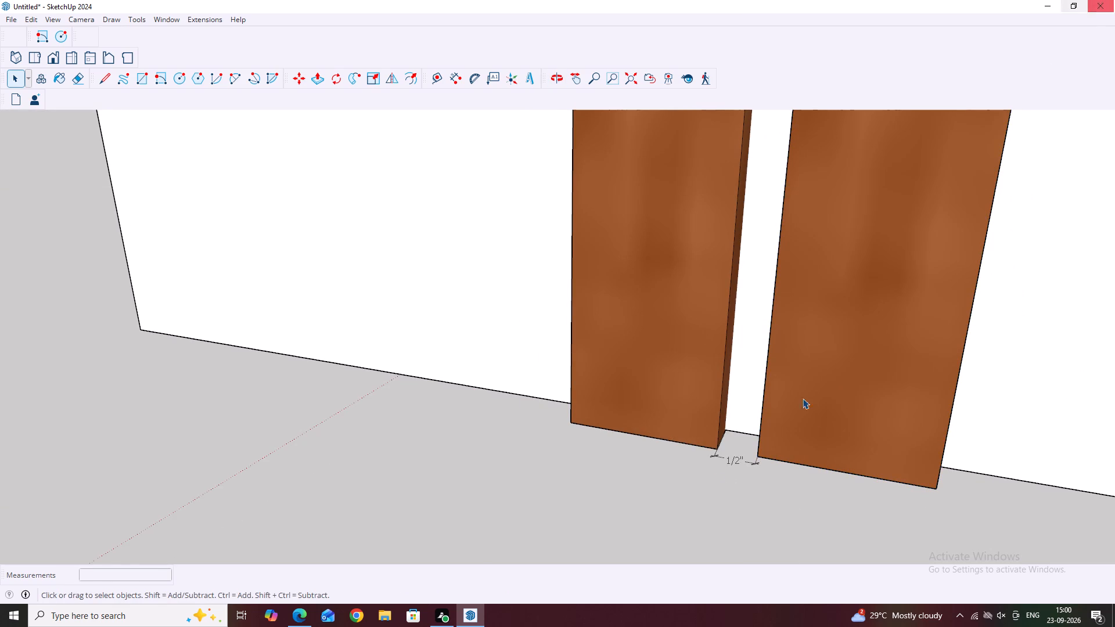
Move the second painted strip along the 20' panel's lower edge to about 10' 2 1/2" from the first strip.
scroll(617, 459, down, 5)
middle_drag(692, 462, 851, 438)
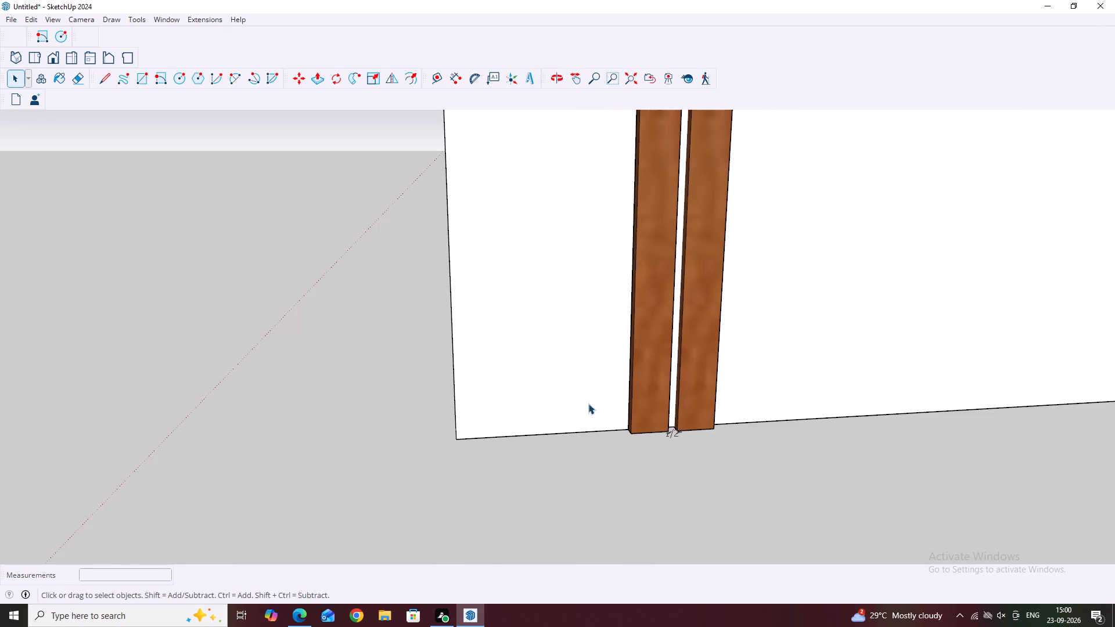
scroll(609, 395, up, 2)
middle_drag(655, 424, 746, 442)
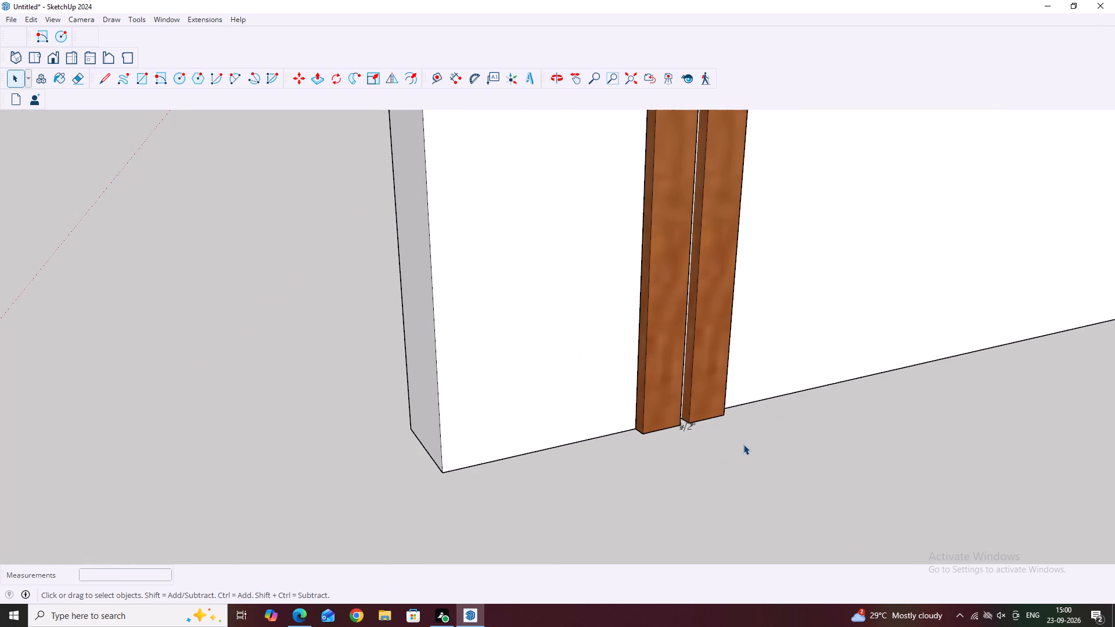
scroll(689, 419, up, 5)
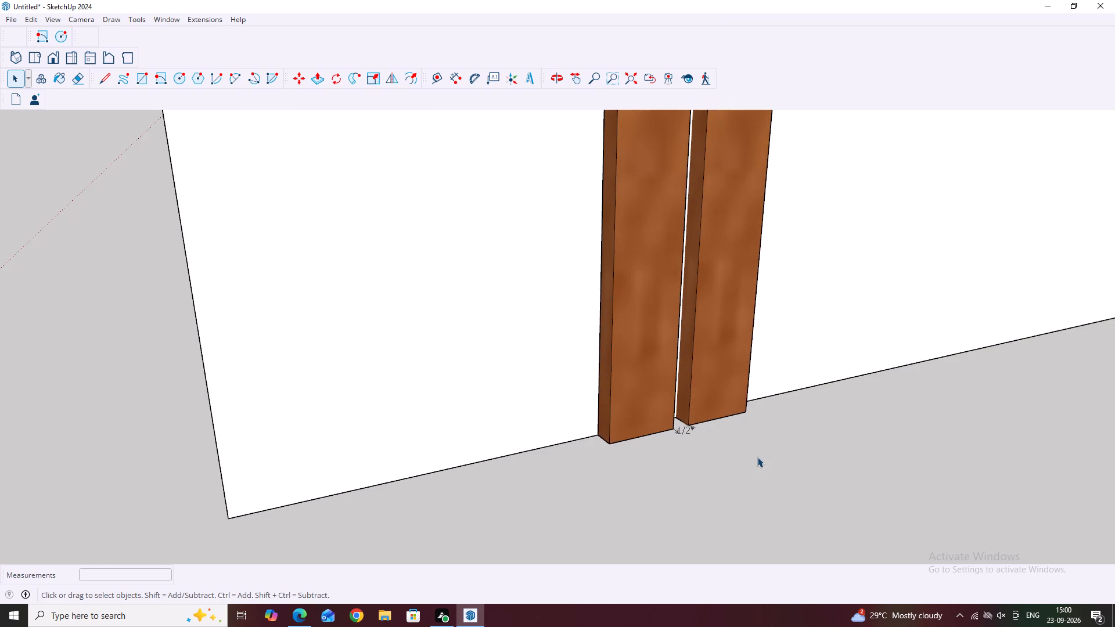
middle_drag(757, 457, 648, 388)
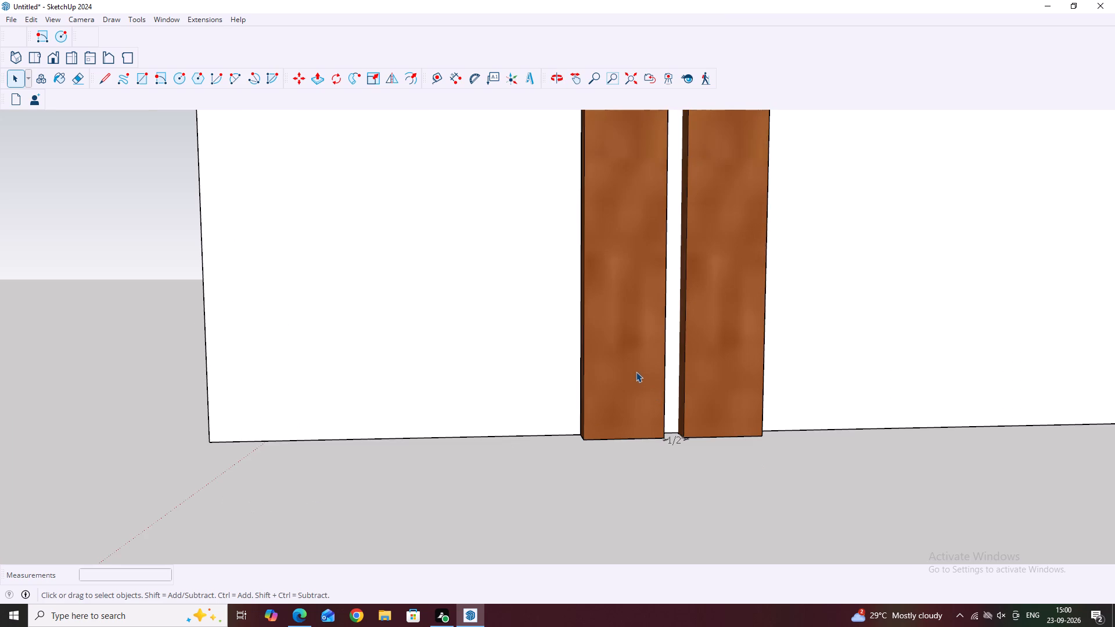
scroll(740, 434, down, 2)
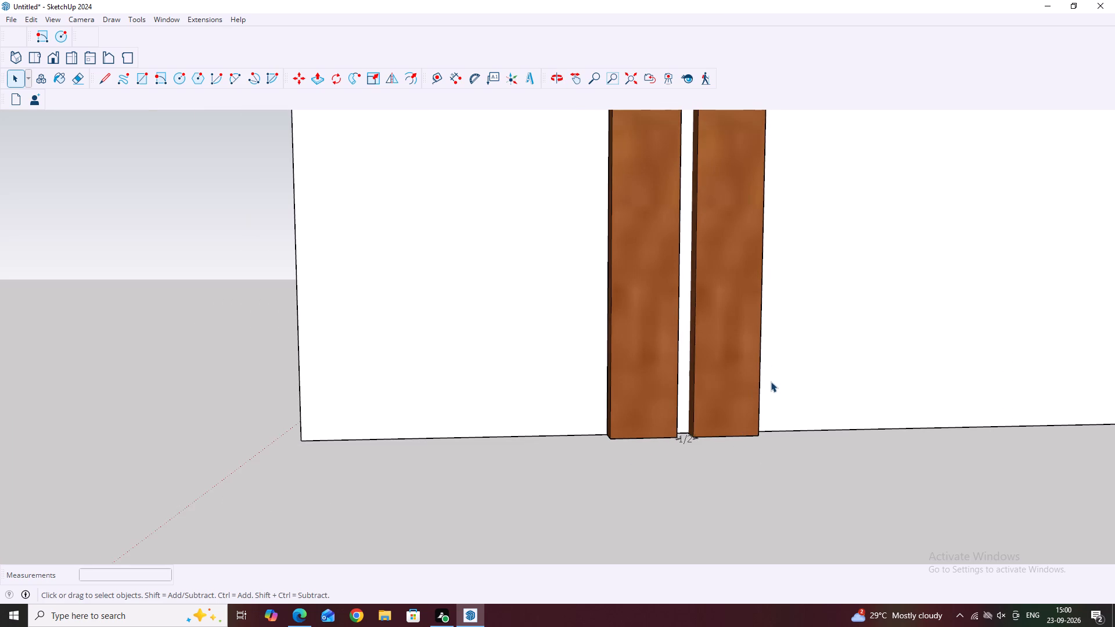
scroll(602, 344, down, 2)
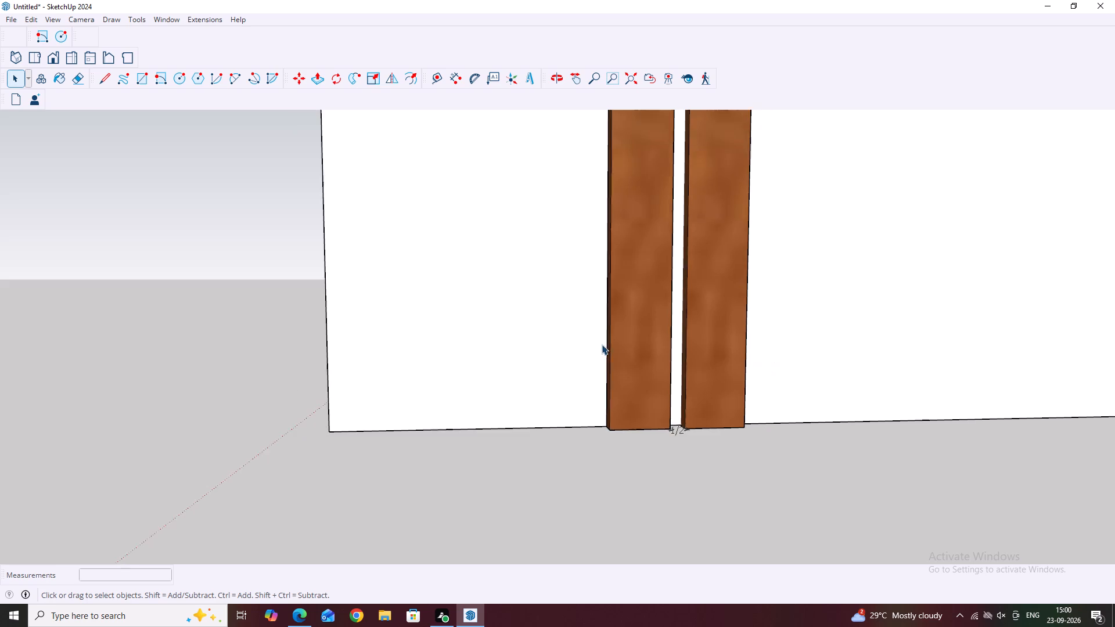
scroll(602, 344, down, 1)
middle_drag(756, 383, 746, 400)
scroll(677, 385, up, 3)
click(688, 403)
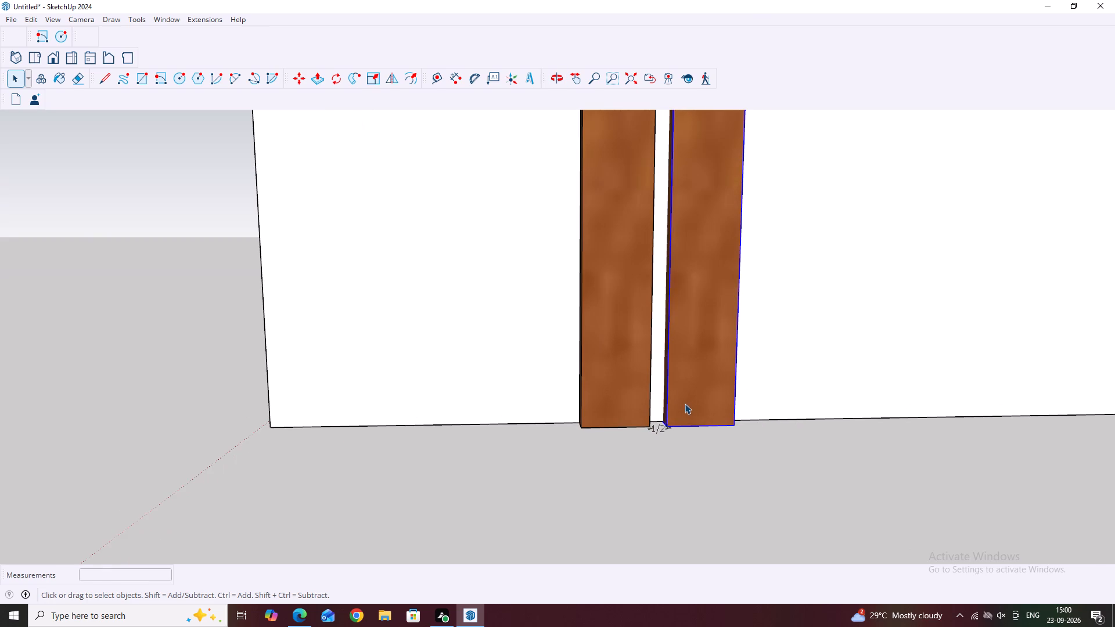
key(m)
scroll(653, 428, up, 2)
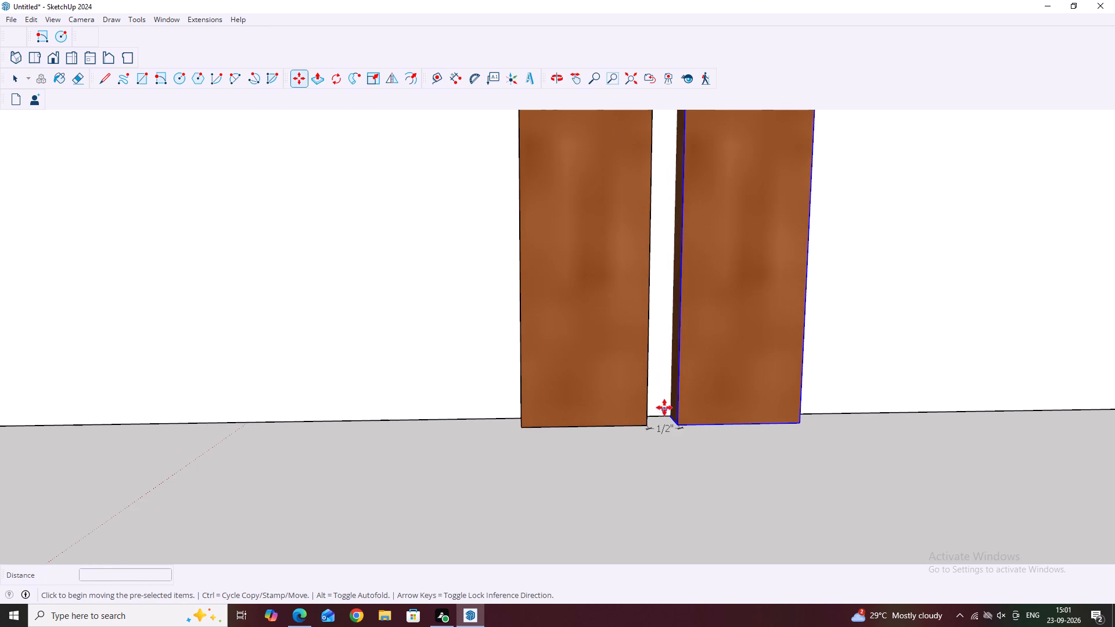
click(668, 415)
scroll(692, 413, down, 18)
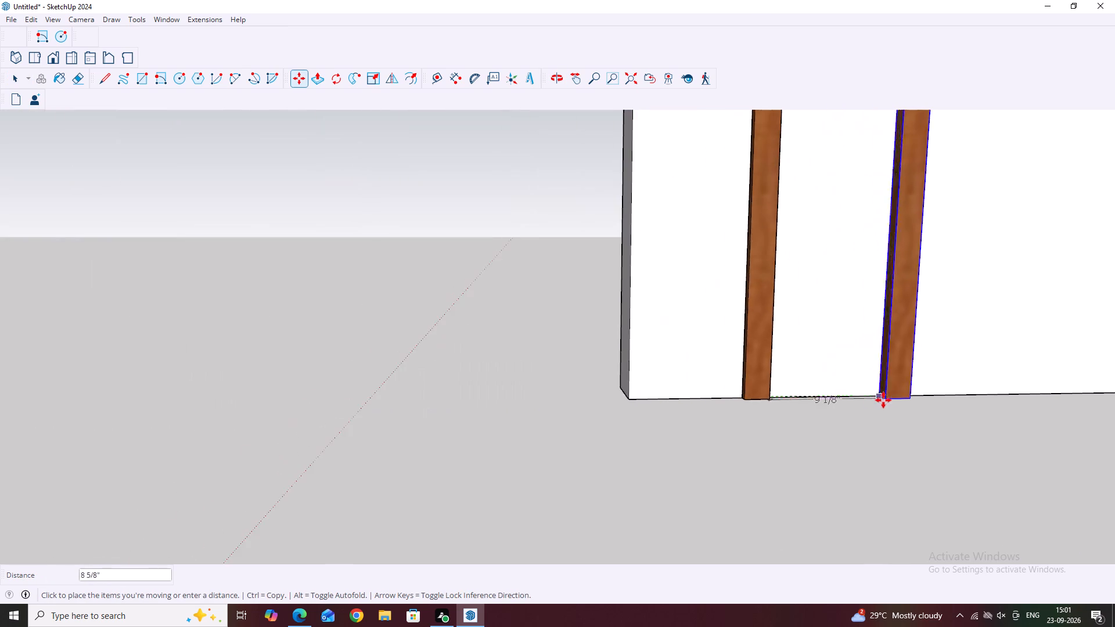
scroll(888, 401, down, 20)
scroll(888, 401, down, 14)
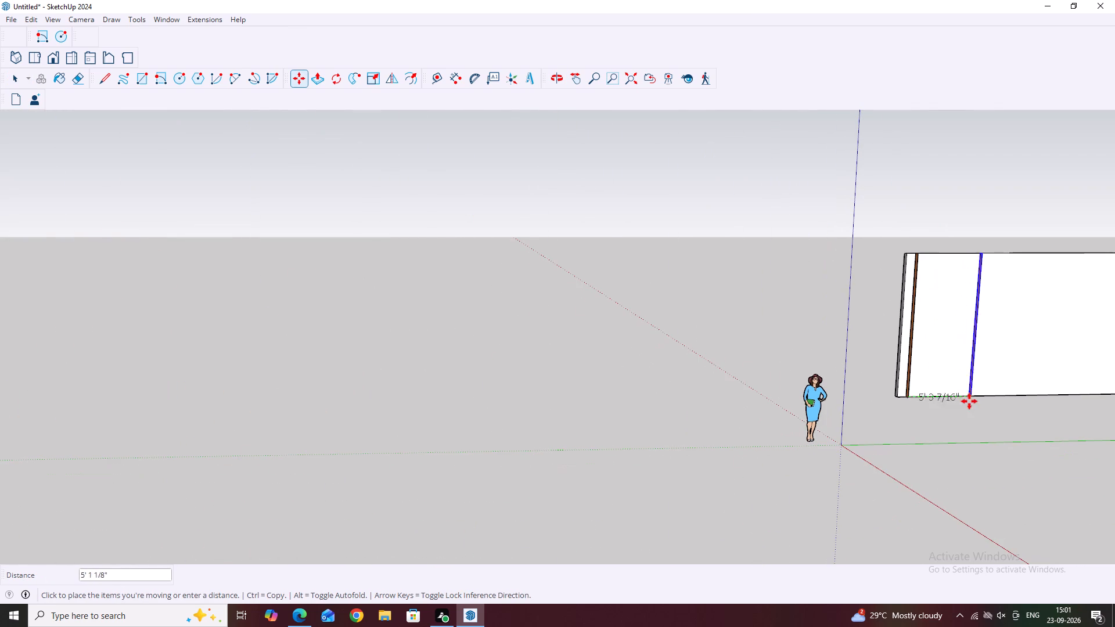
click(1024, 397)
key(Escape)
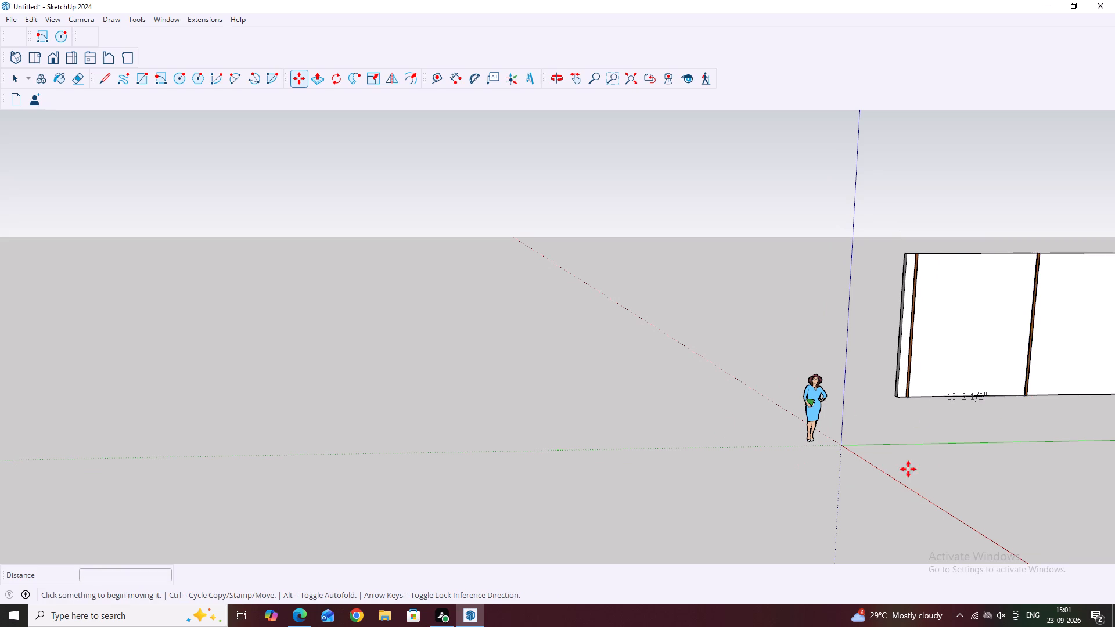
middle_drag(962, 435, 809, 383)
key(Escape)
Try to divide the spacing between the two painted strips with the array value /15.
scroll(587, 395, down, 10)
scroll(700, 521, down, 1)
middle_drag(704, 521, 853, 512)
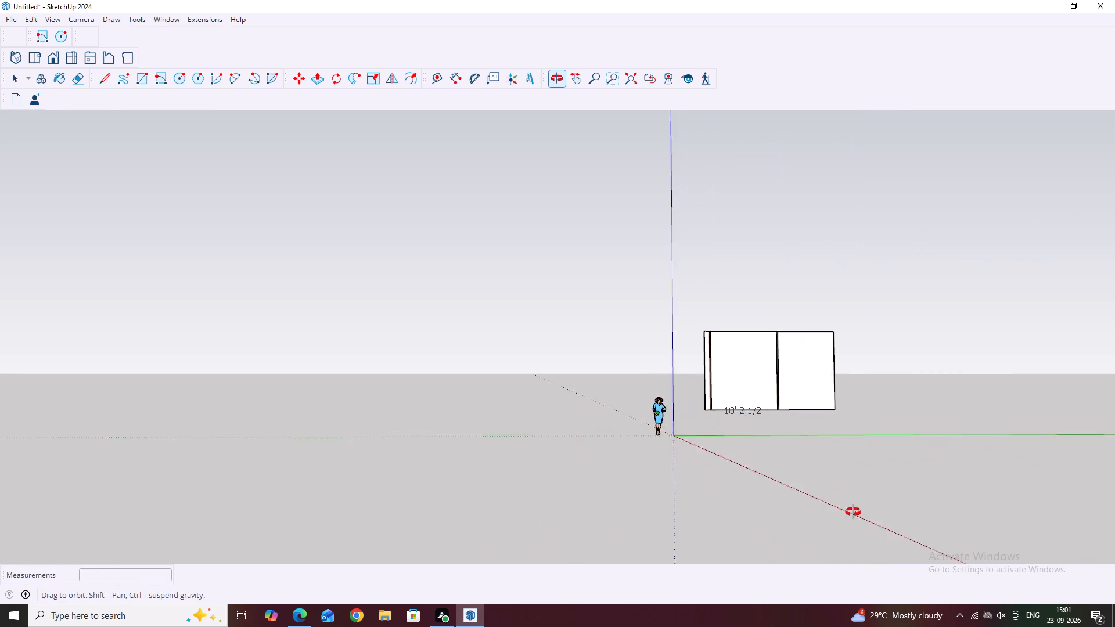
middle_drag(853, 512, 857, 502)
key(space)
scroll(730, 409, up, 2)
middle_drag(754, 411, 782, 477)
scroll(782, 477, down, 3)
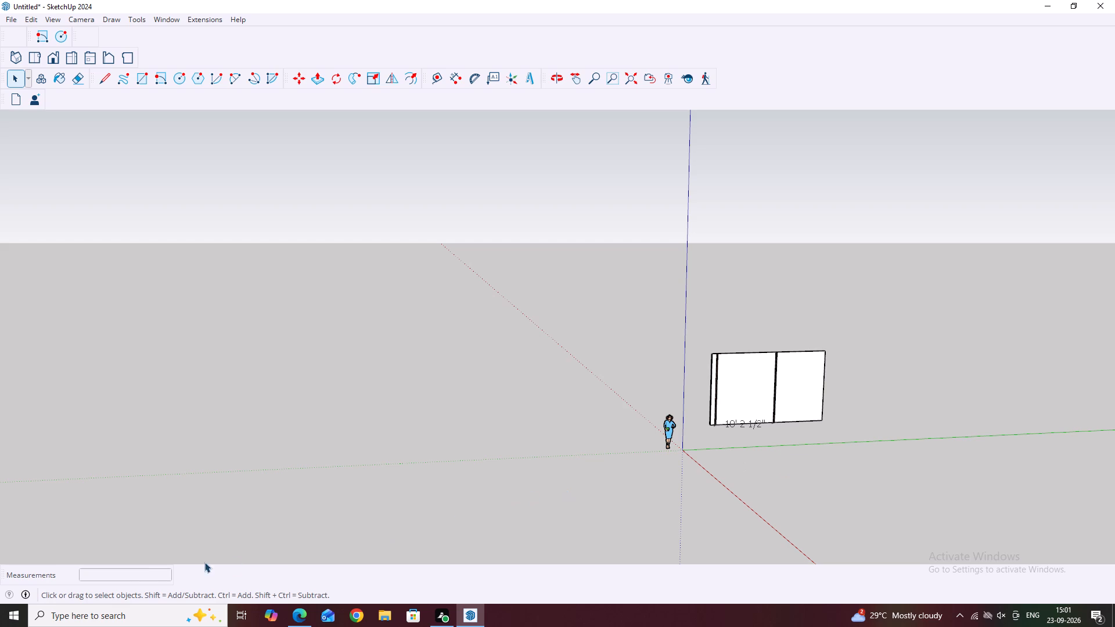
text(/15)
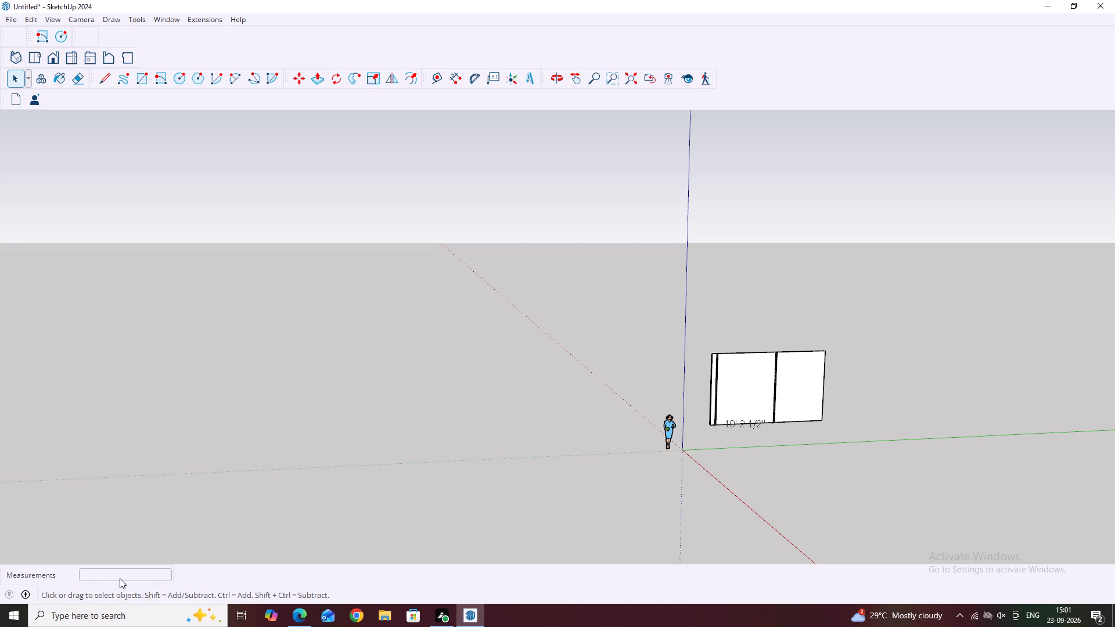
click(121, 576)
Undo the last move of the second painted strip along the 20' panel's lower edge.
scroll(819, 420, up, 3)
middle_drag(753, 439, 835, 385)
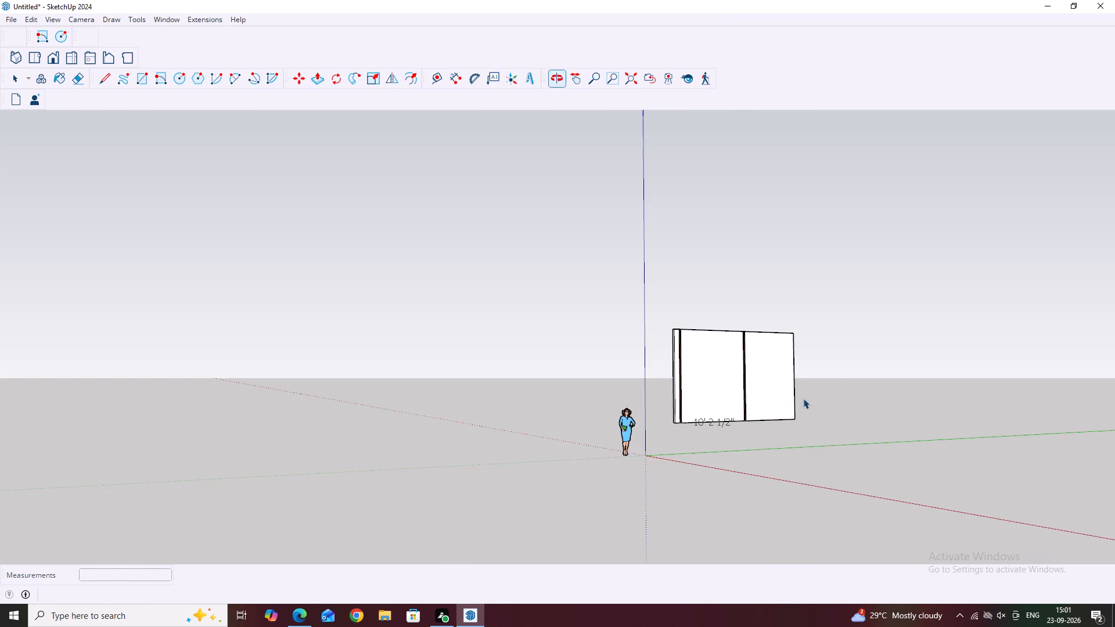
middle_drag(721, 412, 701, 539)
middle_drag(724, 395, 725, 412)
scroll(741, 409, up, 5)
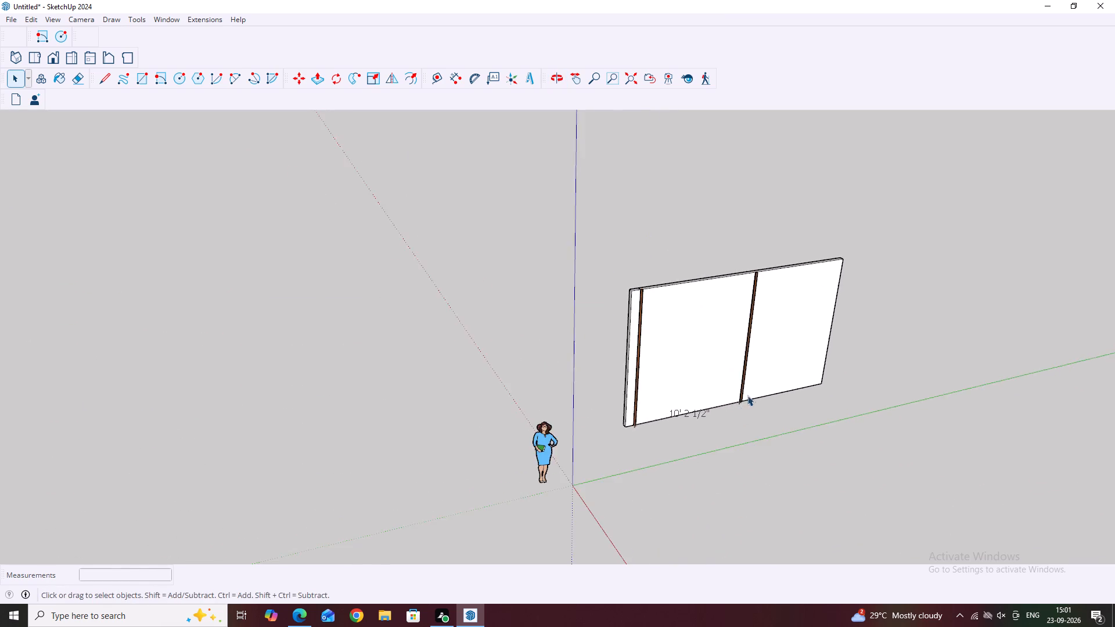
scroll(747, 395, up, 6)
middle_click(758, 390)
scroll(728, 399, up, 1)
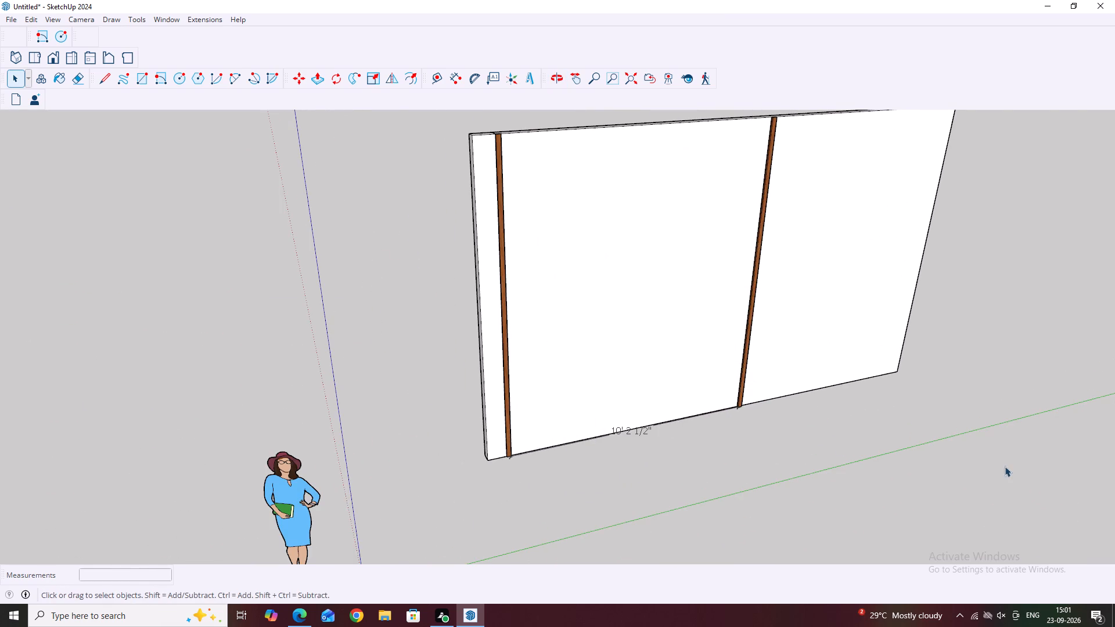
double_click(750, 319)
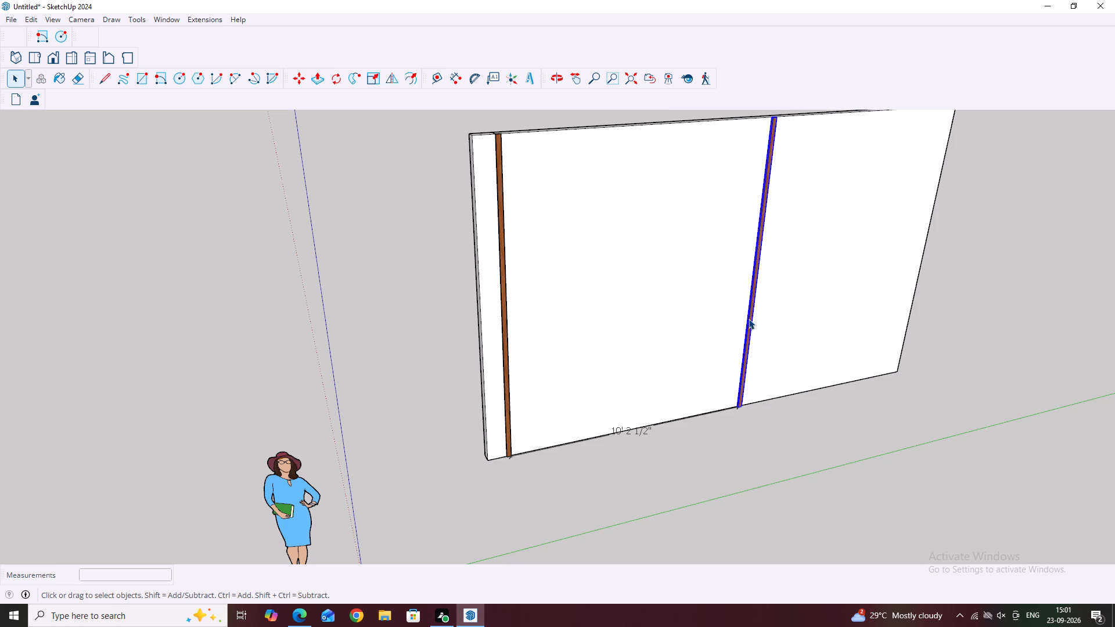
key(space)
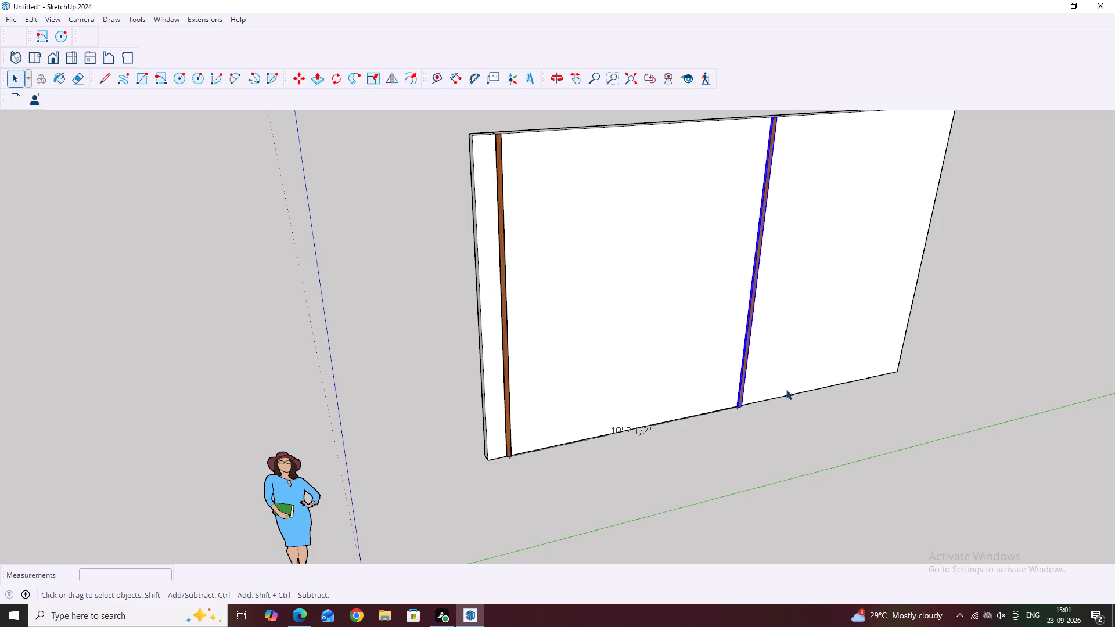
click(787, 390)
click(765, 424)
key(ctrl+z)
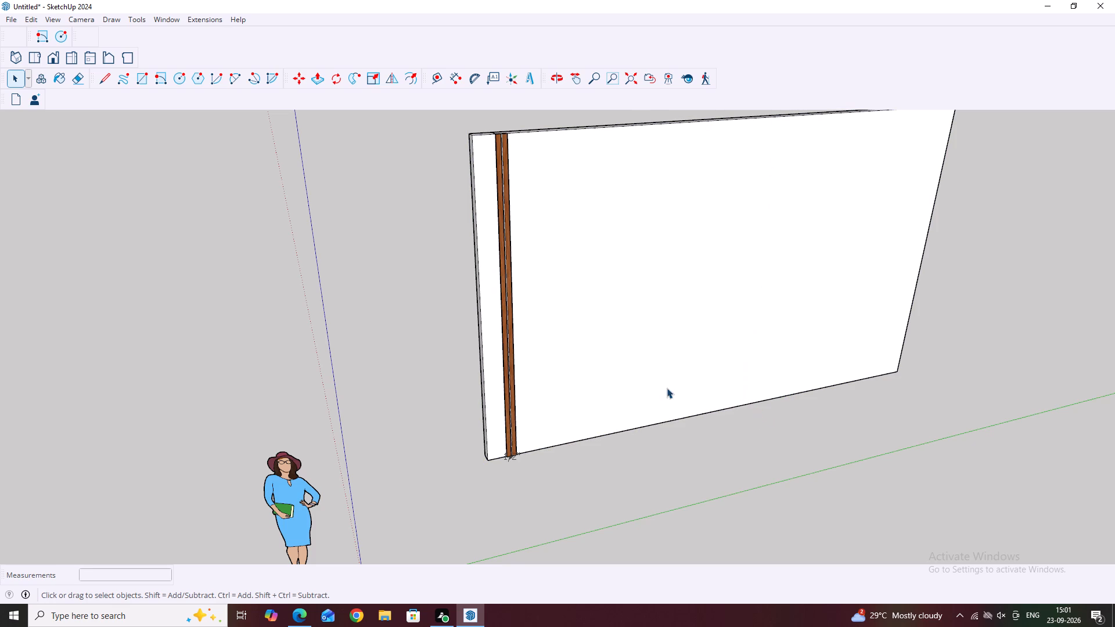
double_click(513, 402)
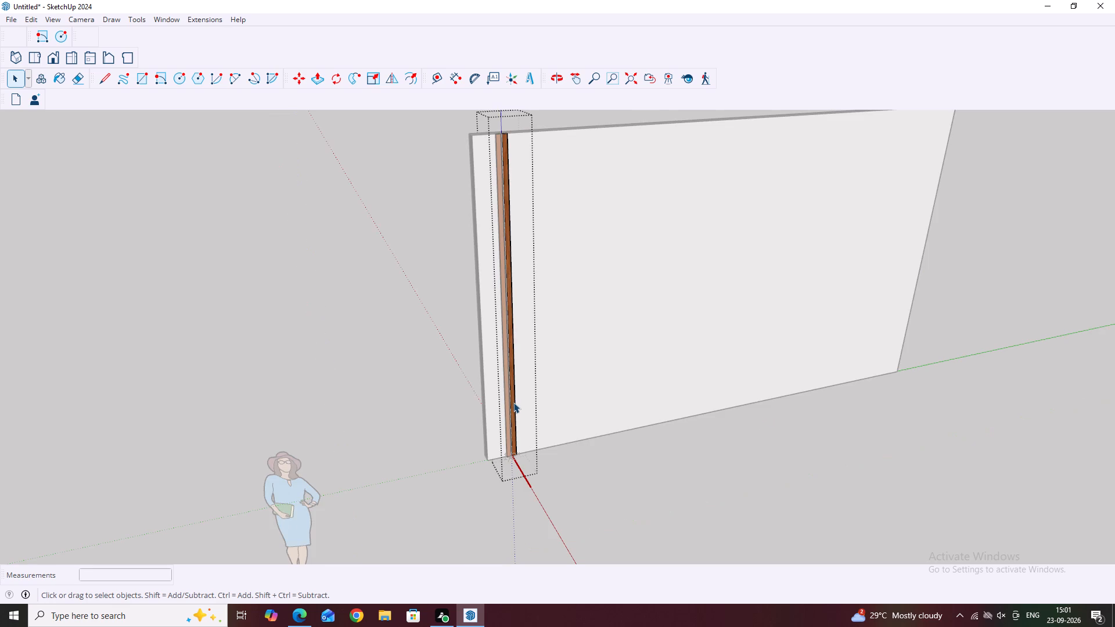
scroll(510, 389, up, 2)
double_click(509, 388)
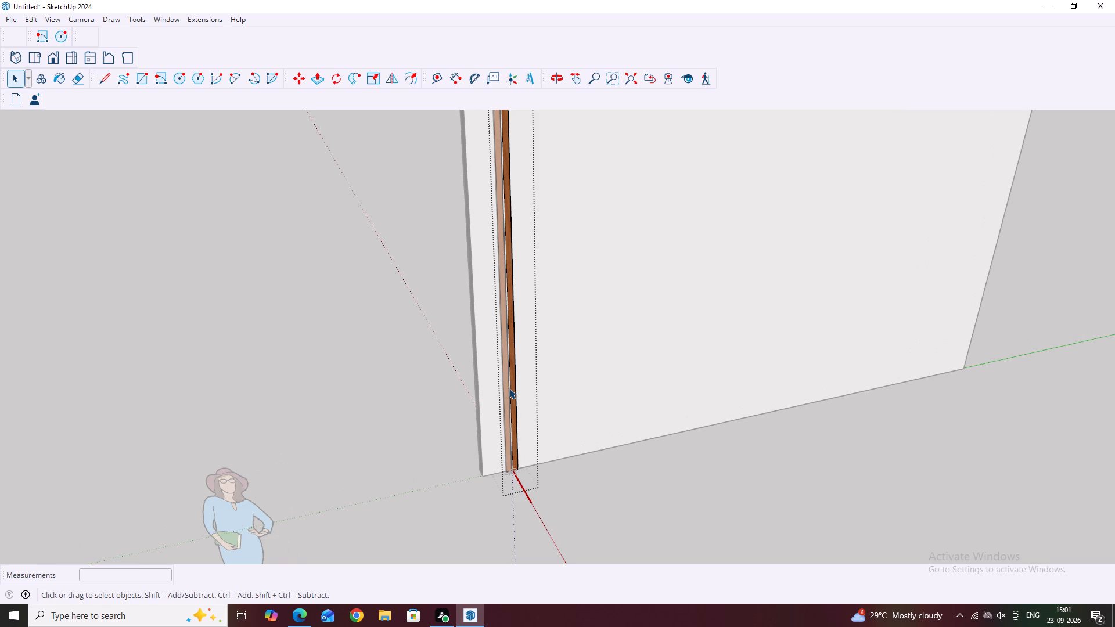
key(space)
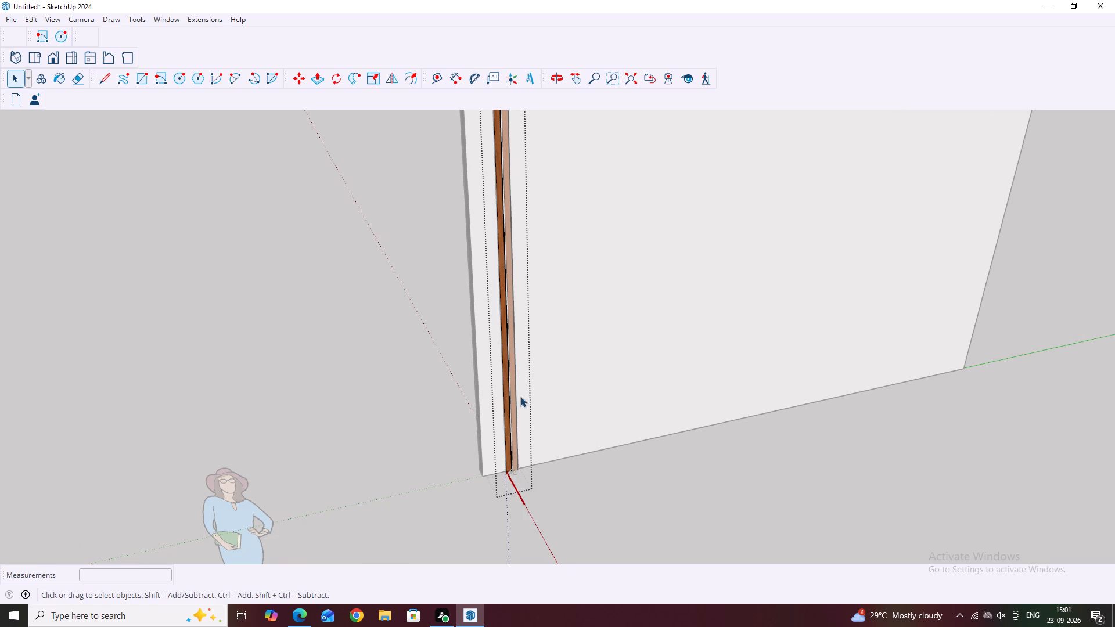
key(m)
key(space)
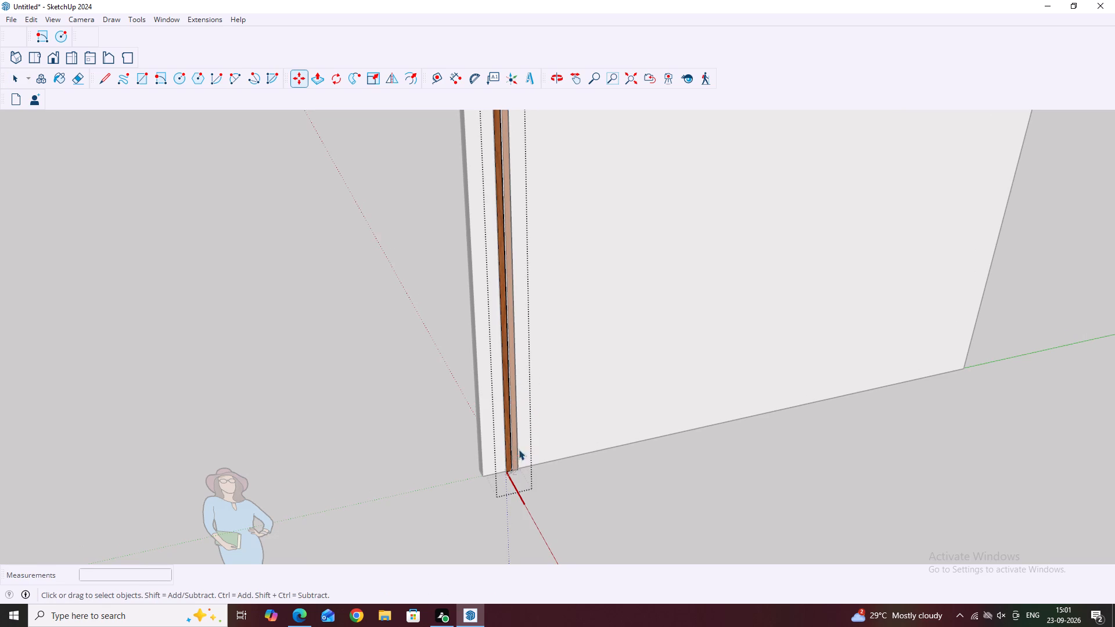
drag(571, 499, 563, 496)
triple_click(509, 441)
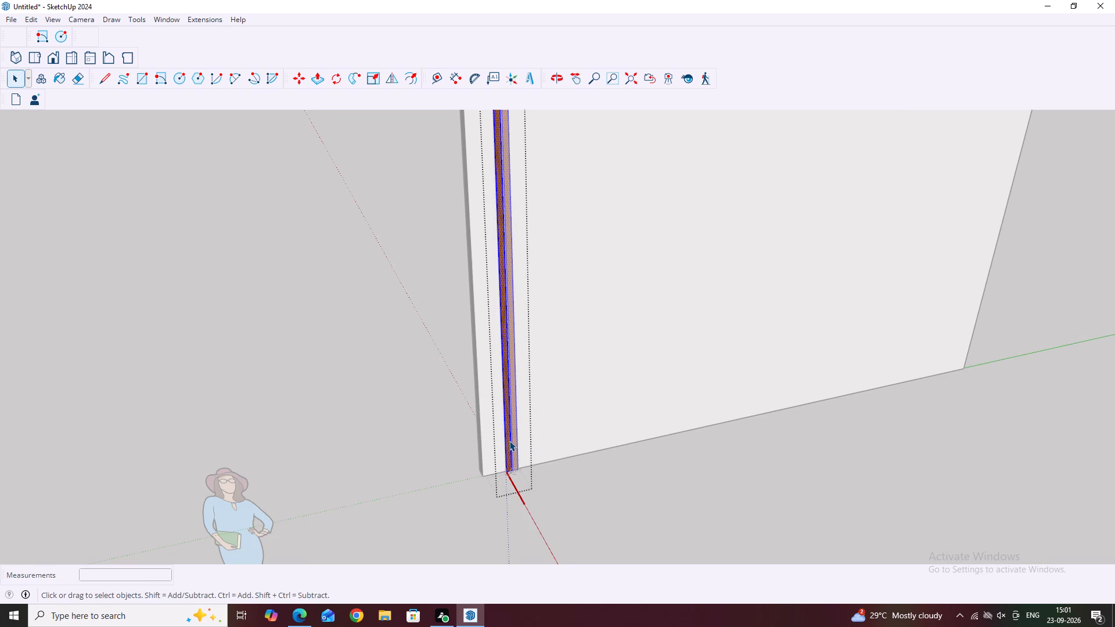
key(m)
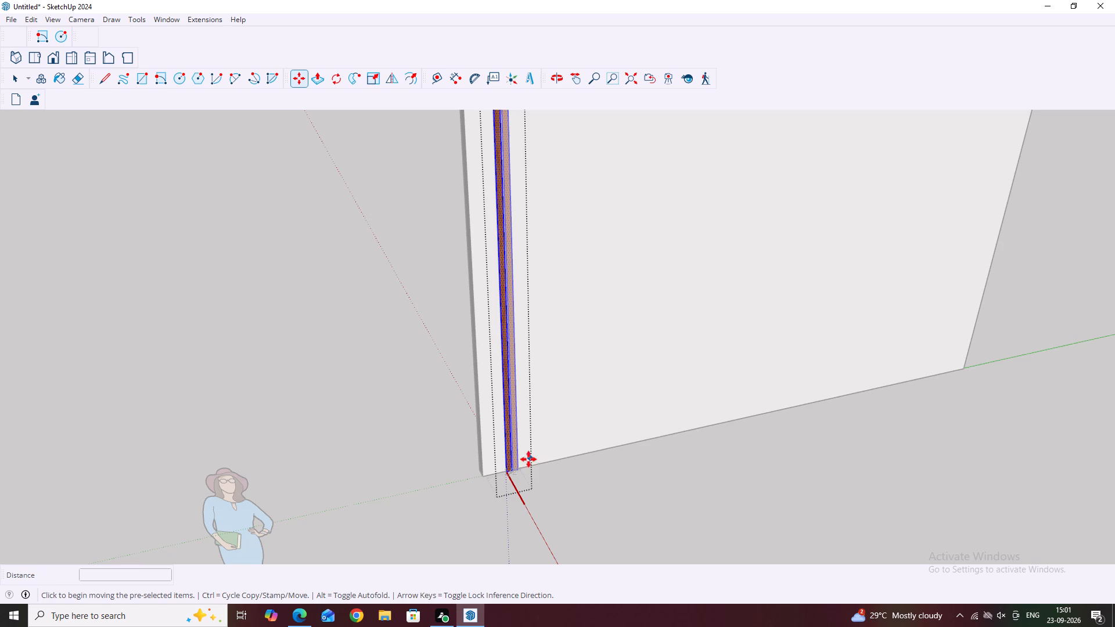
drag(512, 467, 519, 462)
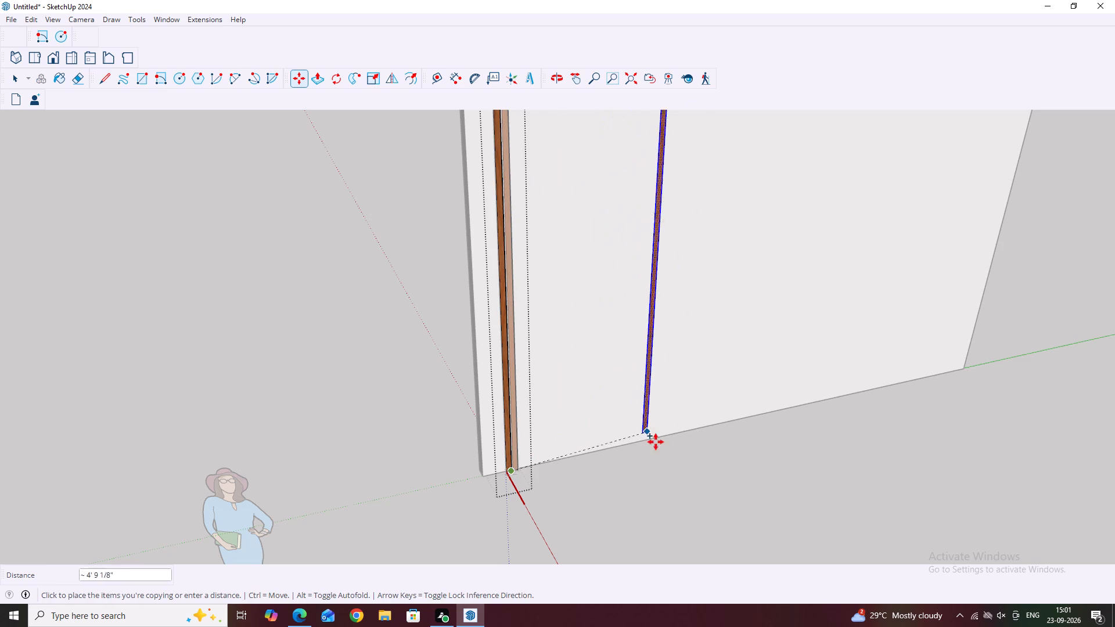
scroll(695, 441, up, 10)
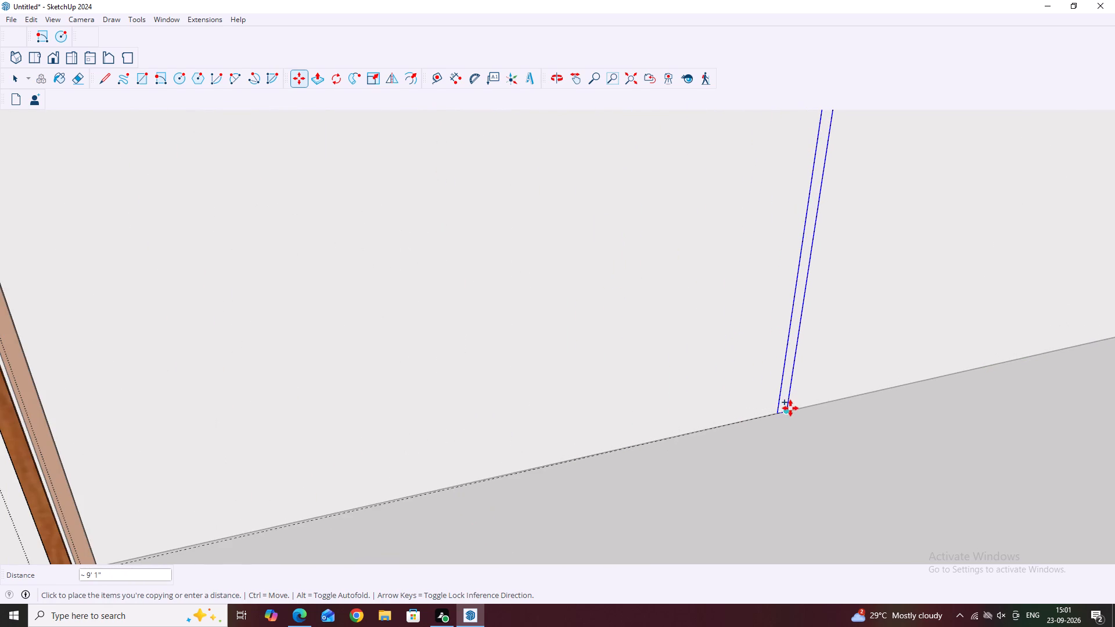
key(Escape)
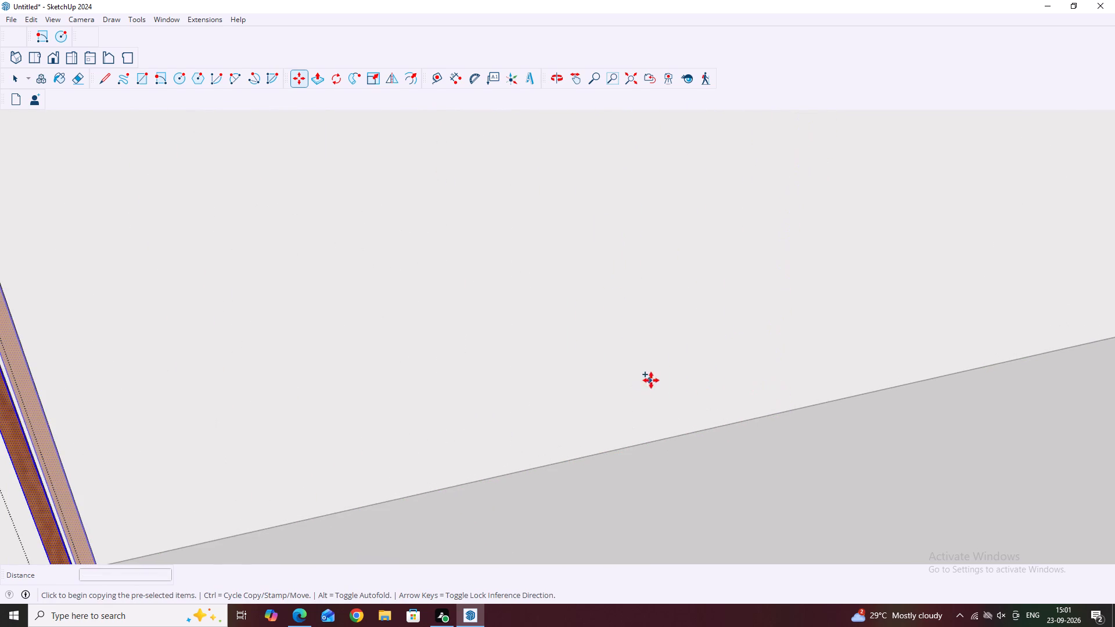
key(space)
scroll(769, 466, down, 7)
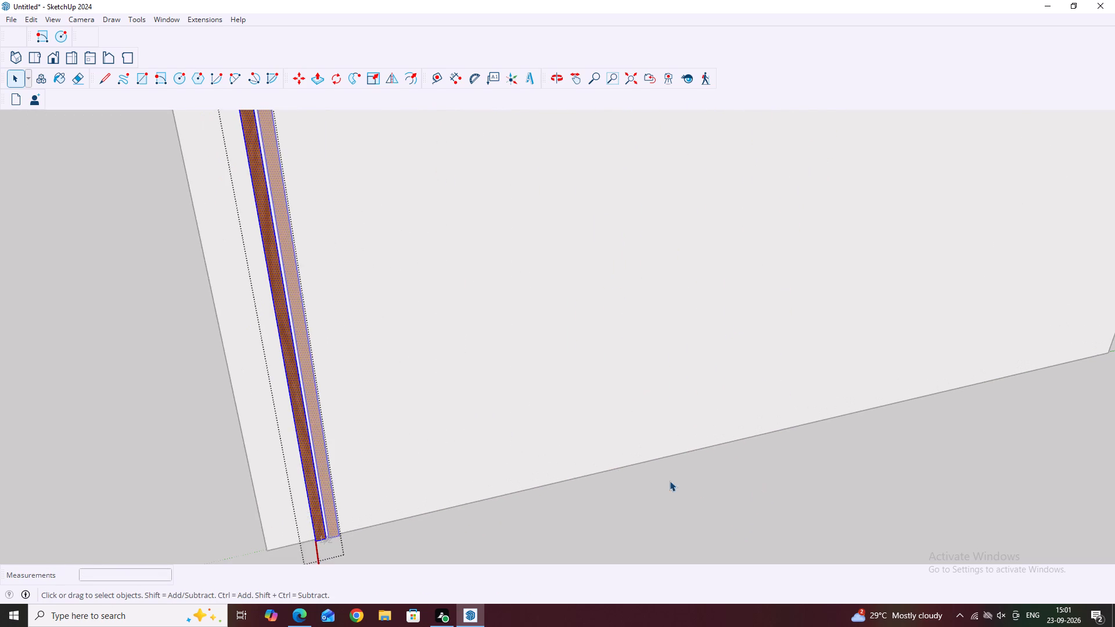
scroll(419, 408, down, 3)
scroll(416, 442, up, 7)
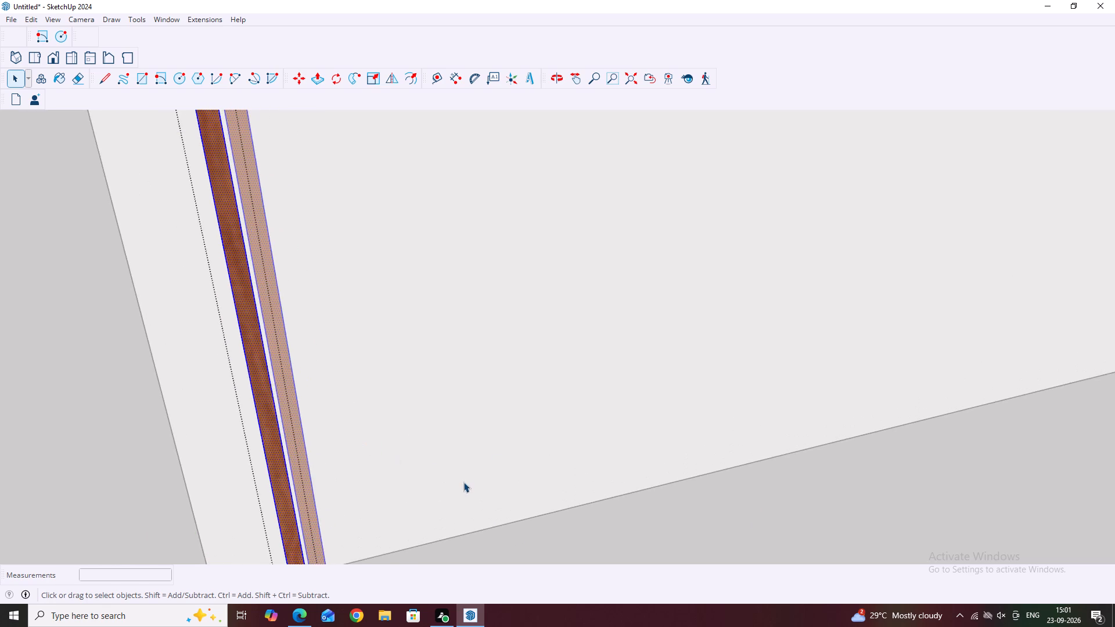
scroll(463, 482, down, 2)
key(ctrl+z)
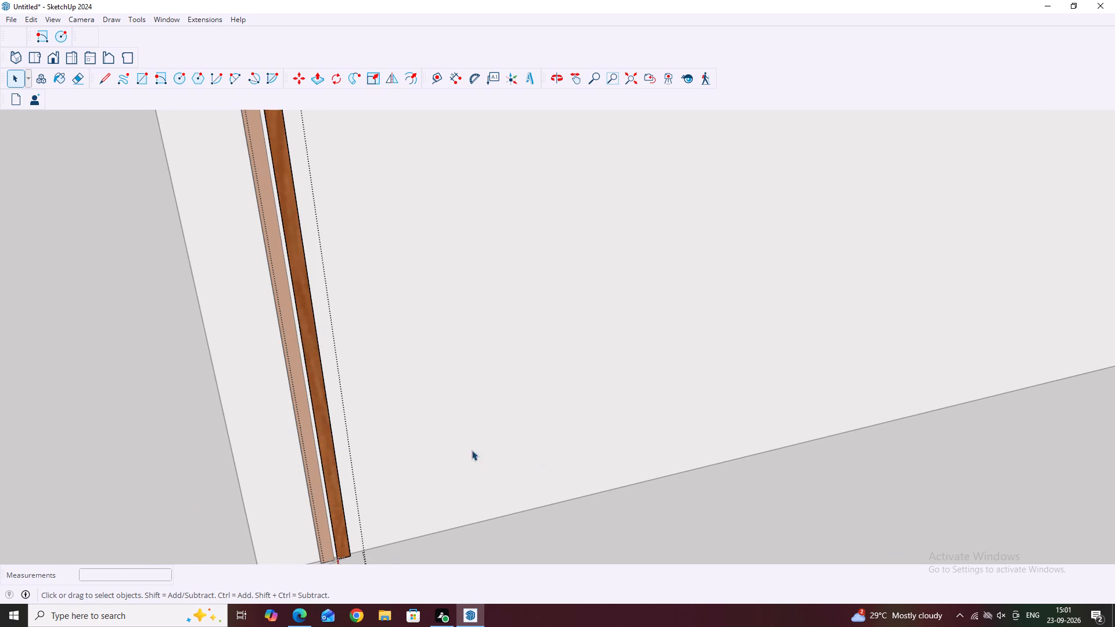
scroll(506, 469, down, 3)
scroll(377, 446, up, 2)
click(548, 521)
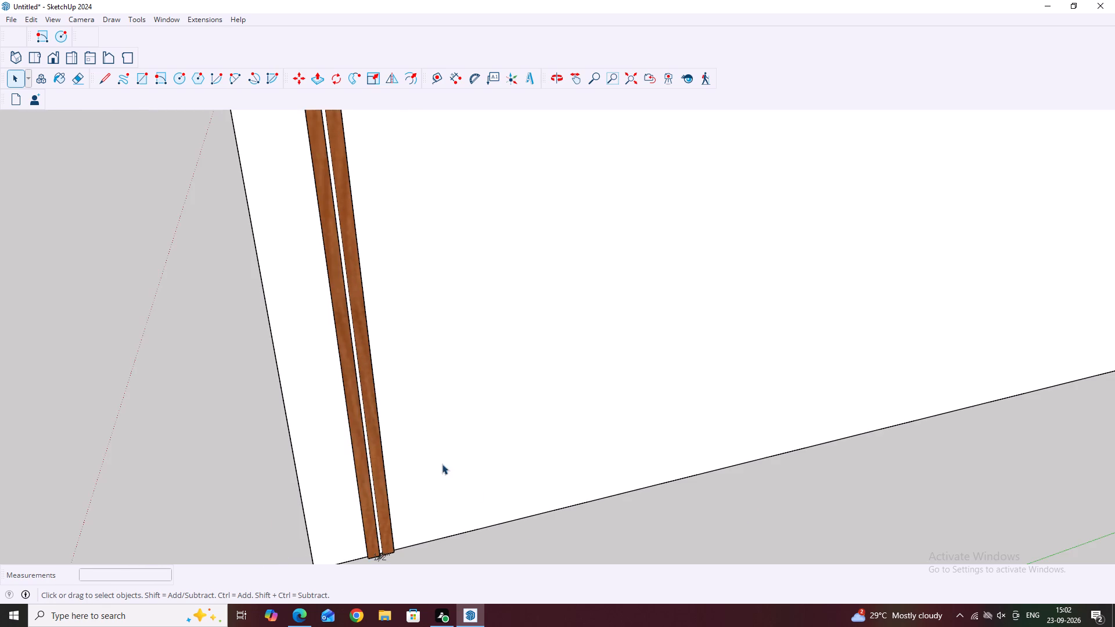
Inside the first painted strip, copy its front face from the strip's bottom back corner about 4' 6 3/8" along the 20' panel's lower edge.
scroll(391, 460, up, 4)
double_click(346, 456)
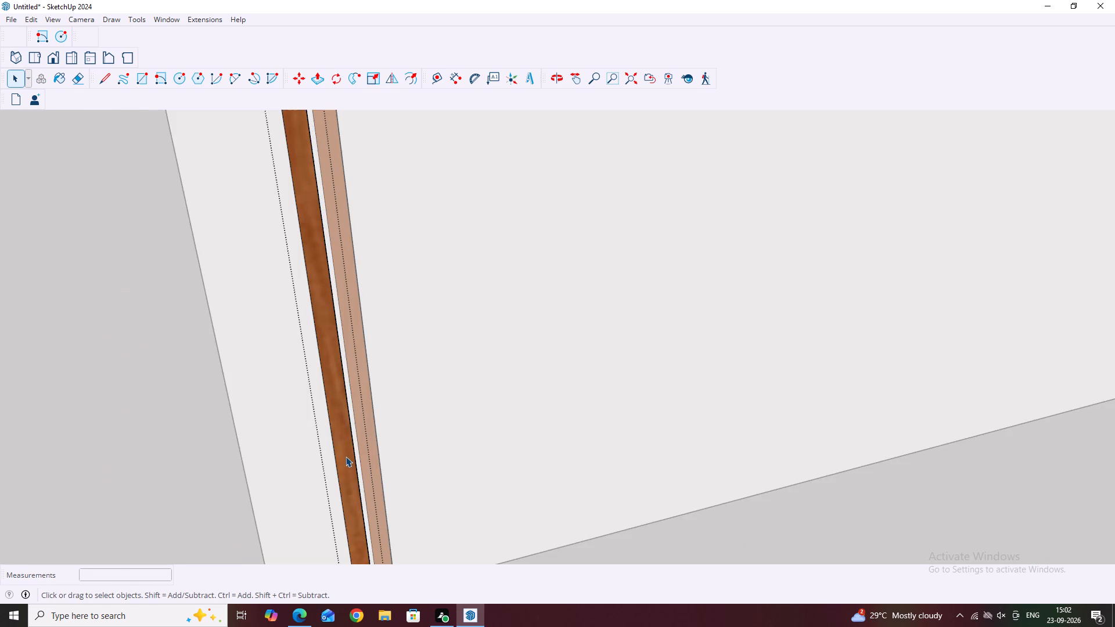
double_click(346, 456)
key(m)
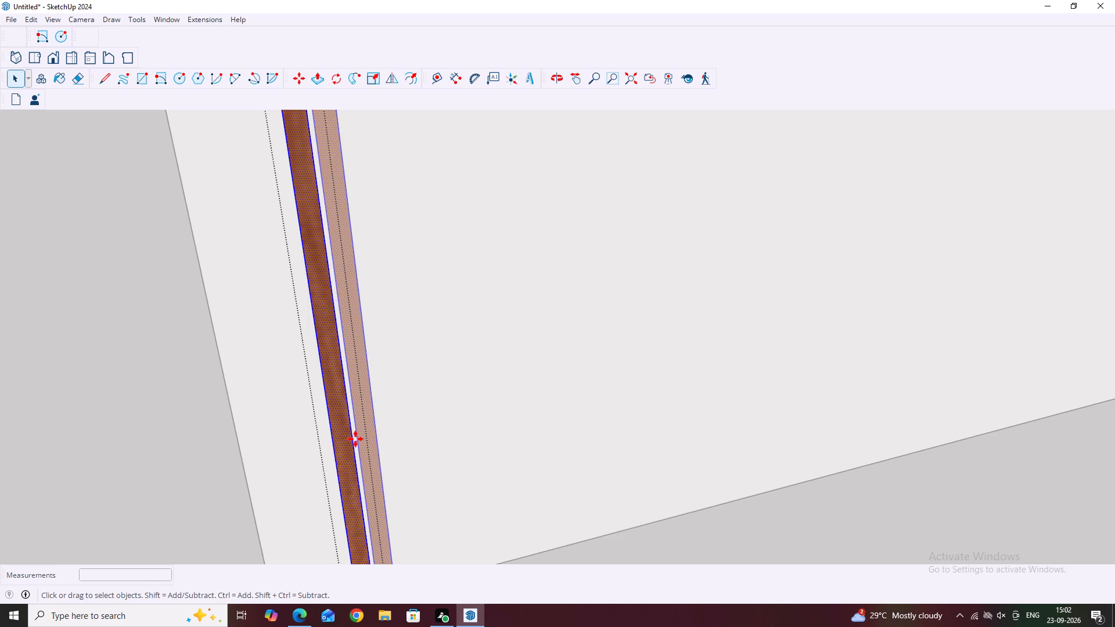
scroll(349, 460, down, 7)
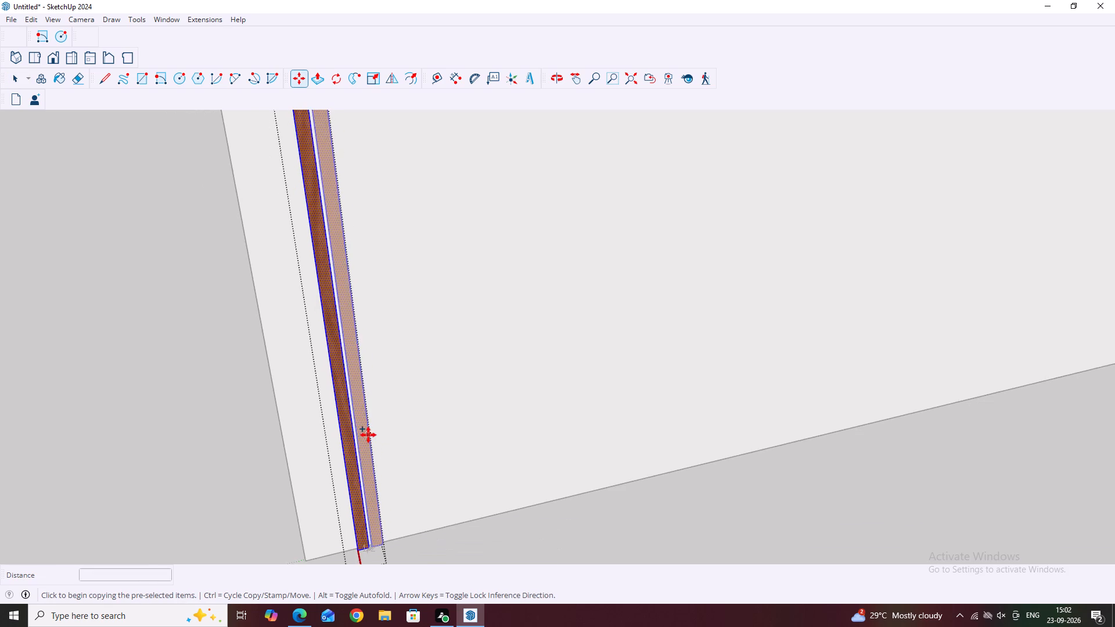
scroll(368, 435, down, 2)
scroll(372, 489, up, 8)
middle_drag(358, 542, 426, 482)
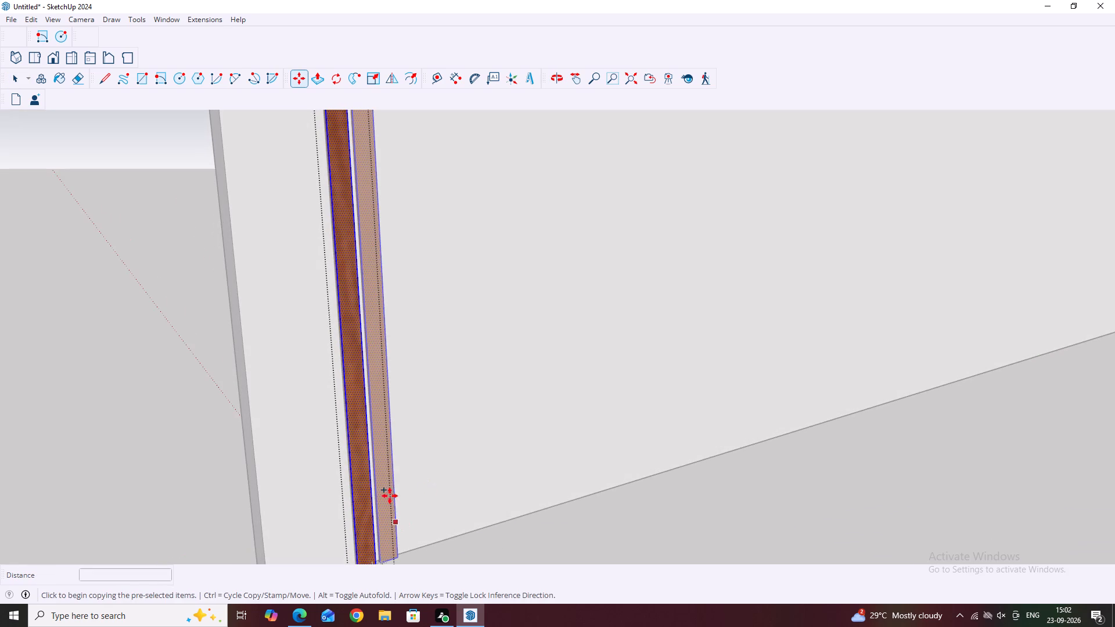
scroll(386, 475, down, 6)
scroll(390, 511, up, 17)
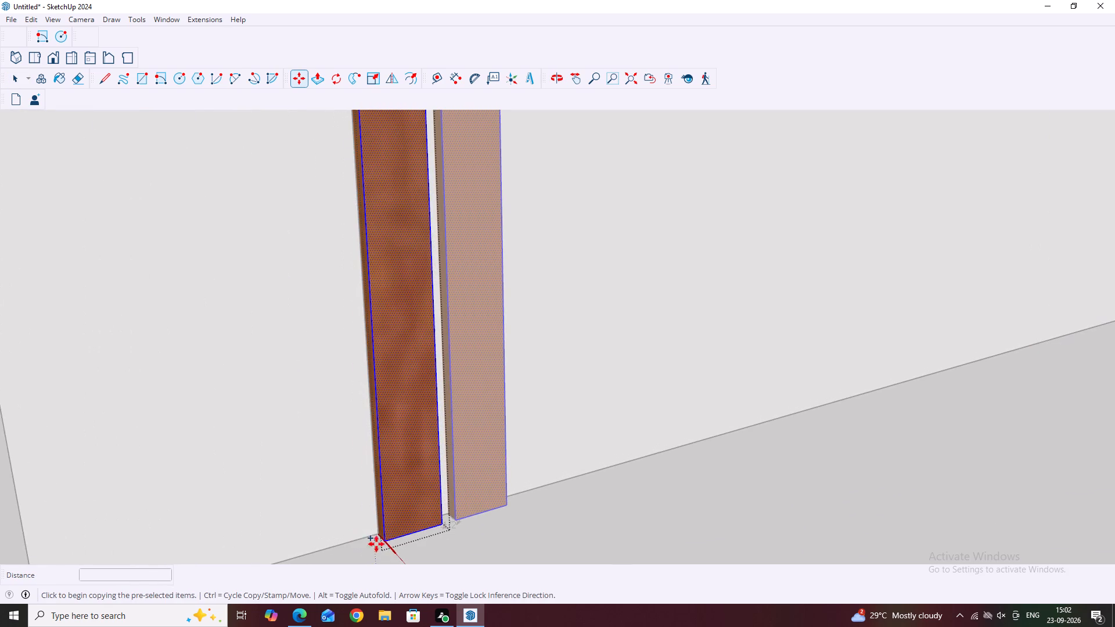
middle_drag(371, 531, 405, 529)
scroll(390, 527, up, 7)
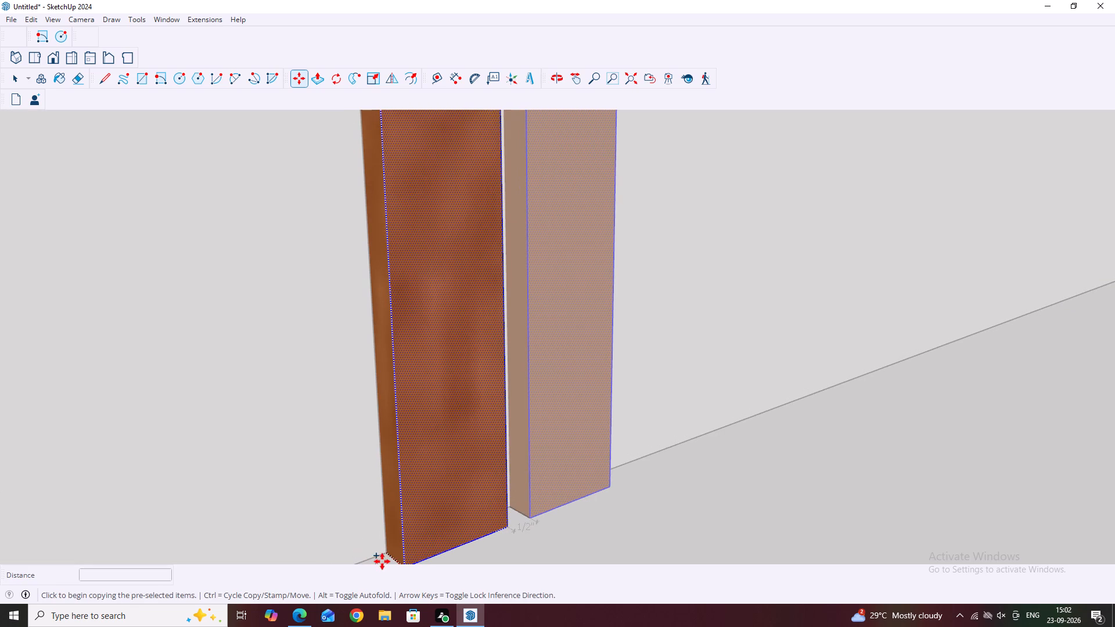
click(380, 552)
scroll(547, 493, down, 3)
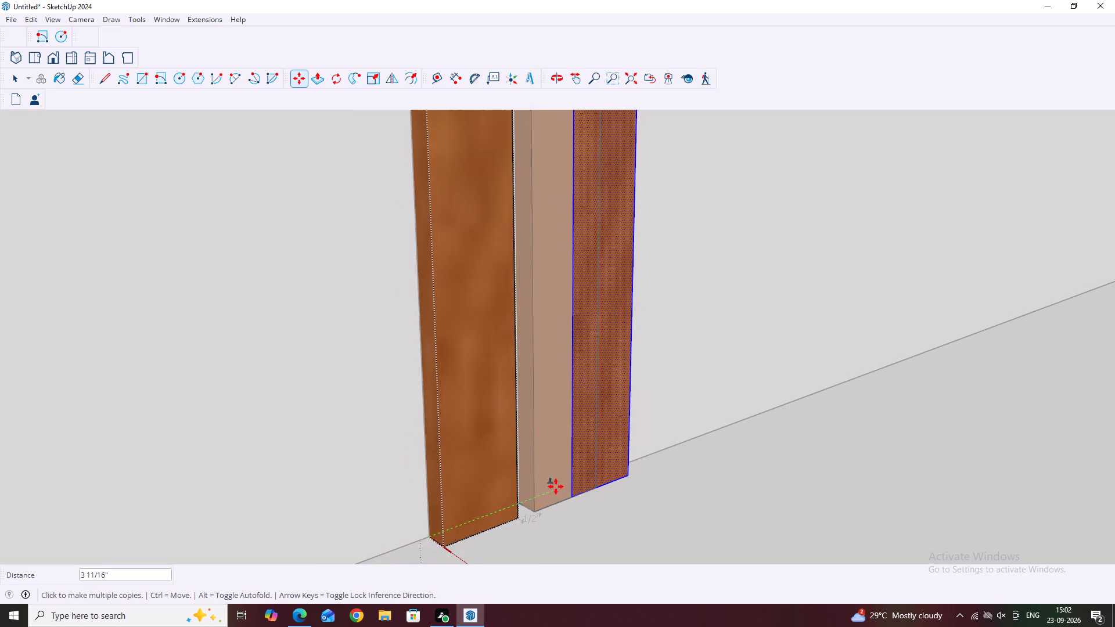
scroll(556, 487, down, 12)
scroll(551, 416, down, 4)
middle_drag(547, 446, 318, 354)
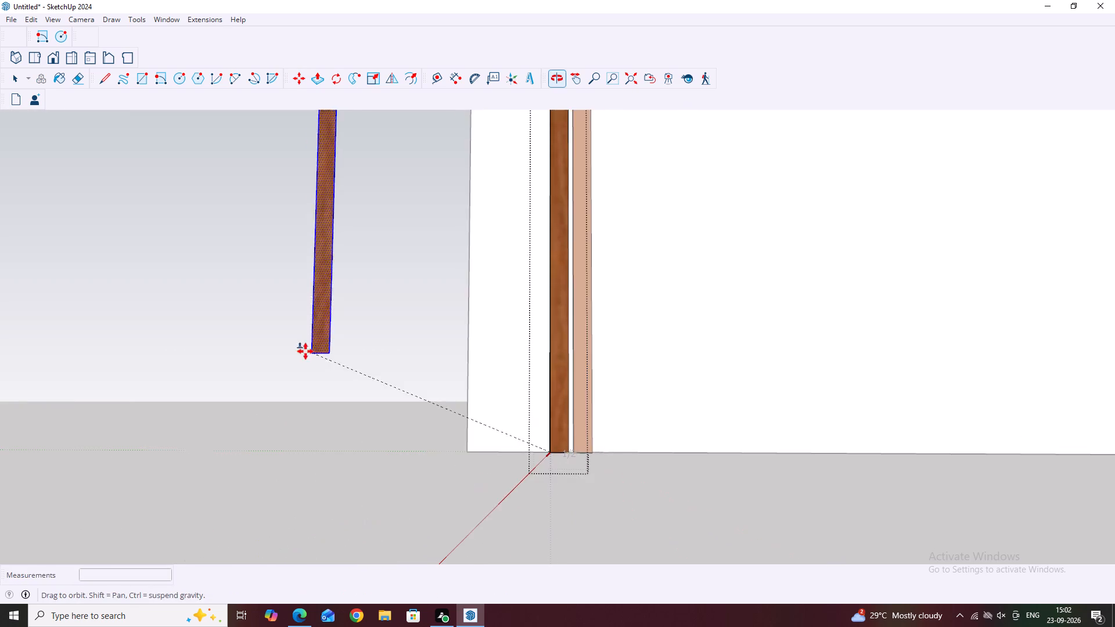
scroll(899, 414, down, 8)
scroll(970, 452, up, 4)
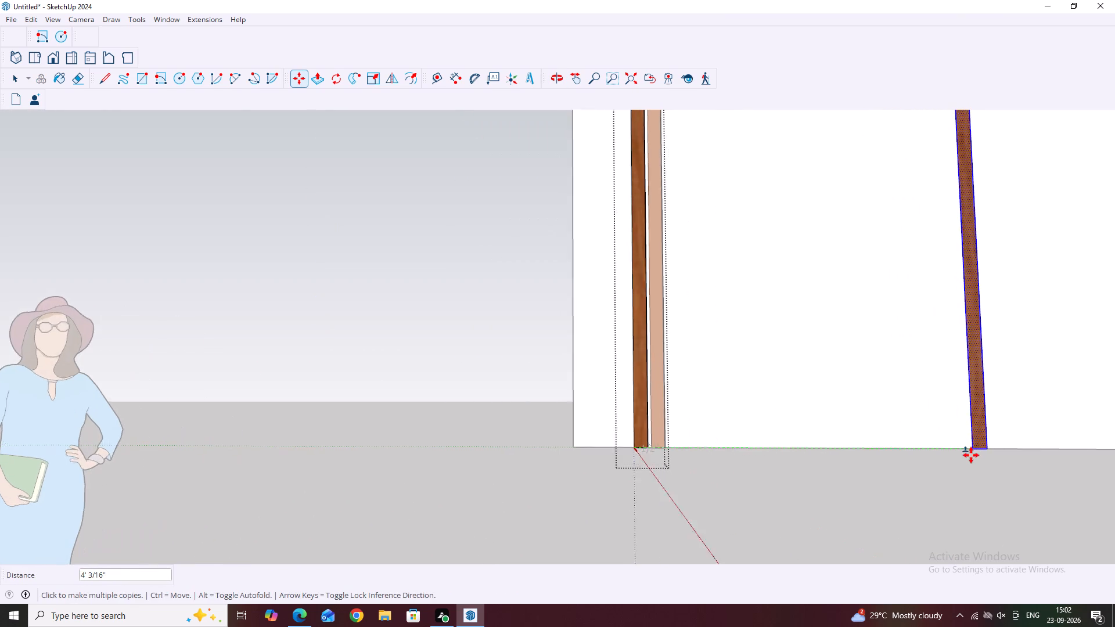
scroll(971, 455, up, 9)
middle_drag(971, 452, 987, 472)
scroll(967, 451, up, 3)
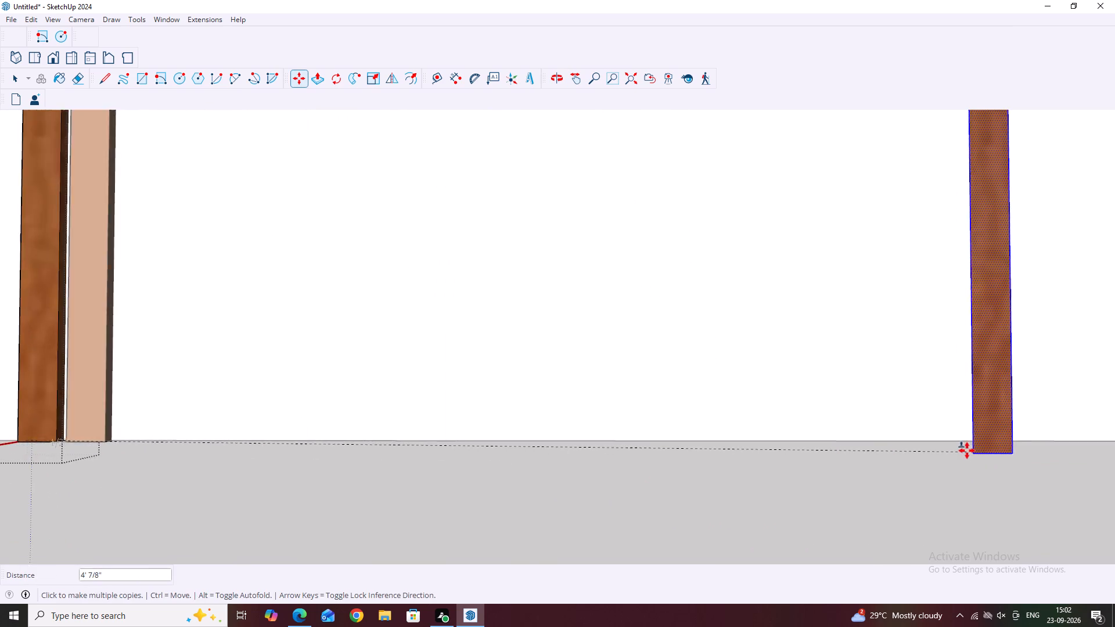
scroll(965, 446, up, 4)
middle_drag(964, 442, 973, 466)
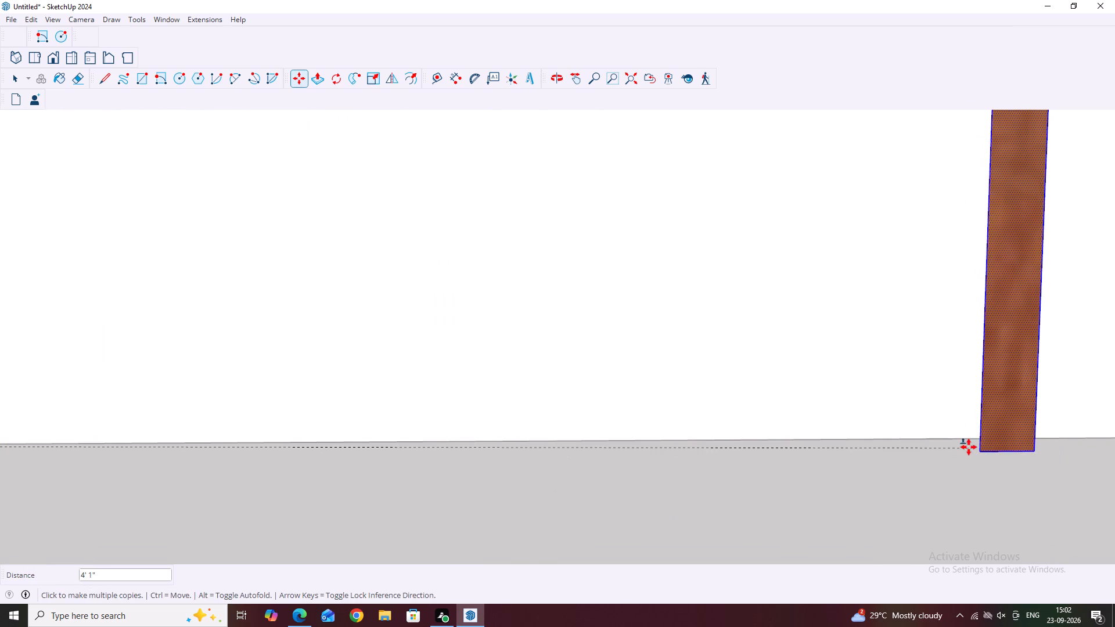
middle_drag(969, 442, 1020, 526)
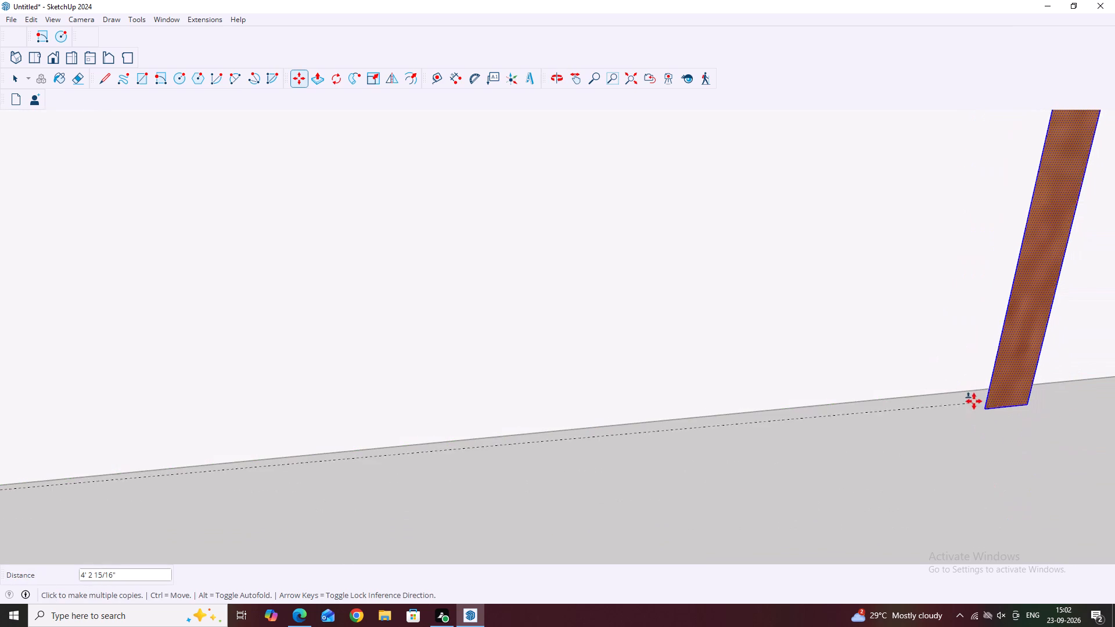
scroll(976, 390, down, 7)
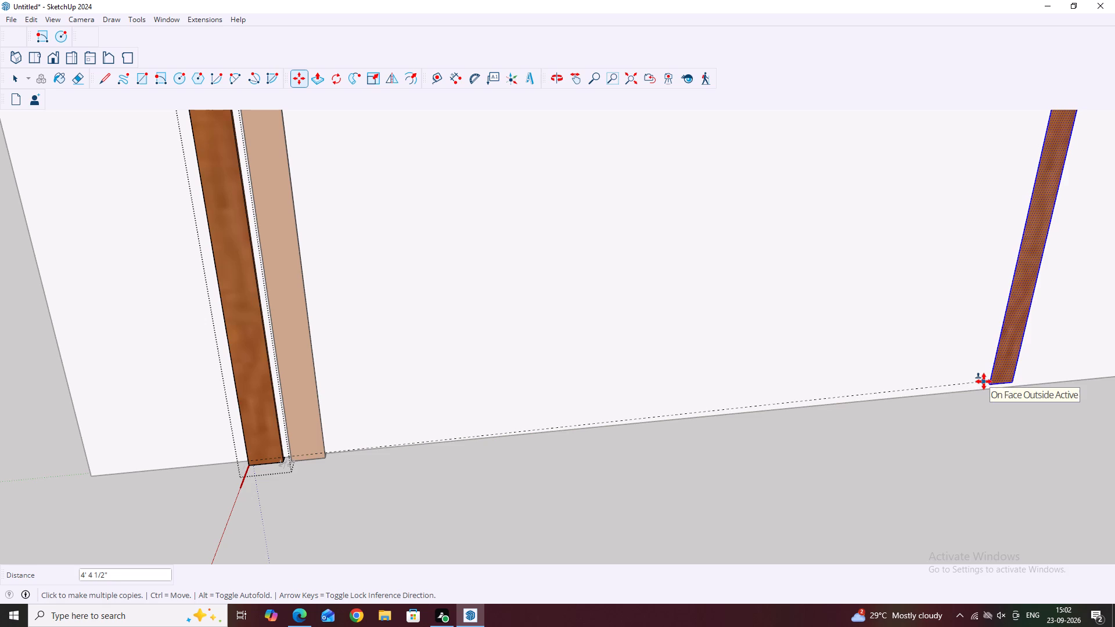
scroll(976, 380, down, 12)
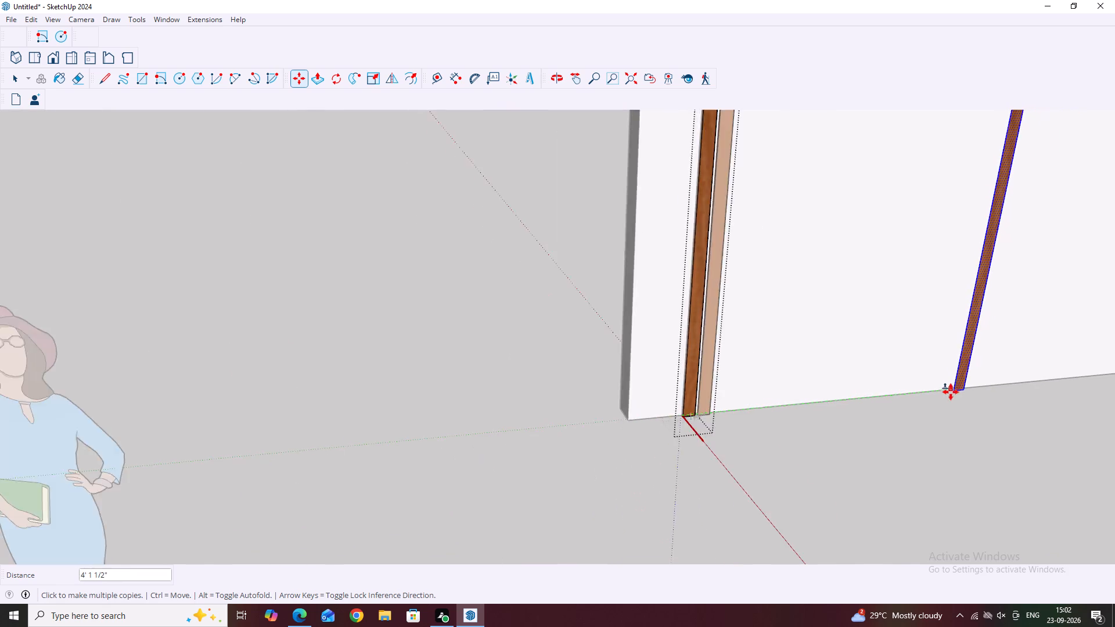
scroll(951, 392, down, 8)
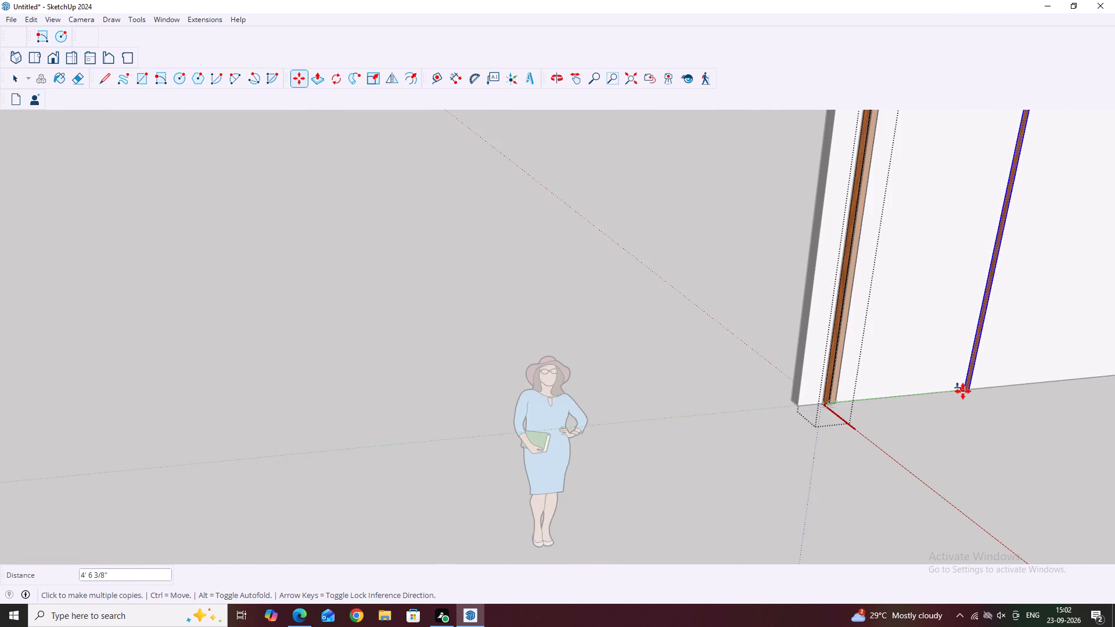
click(963, 391)
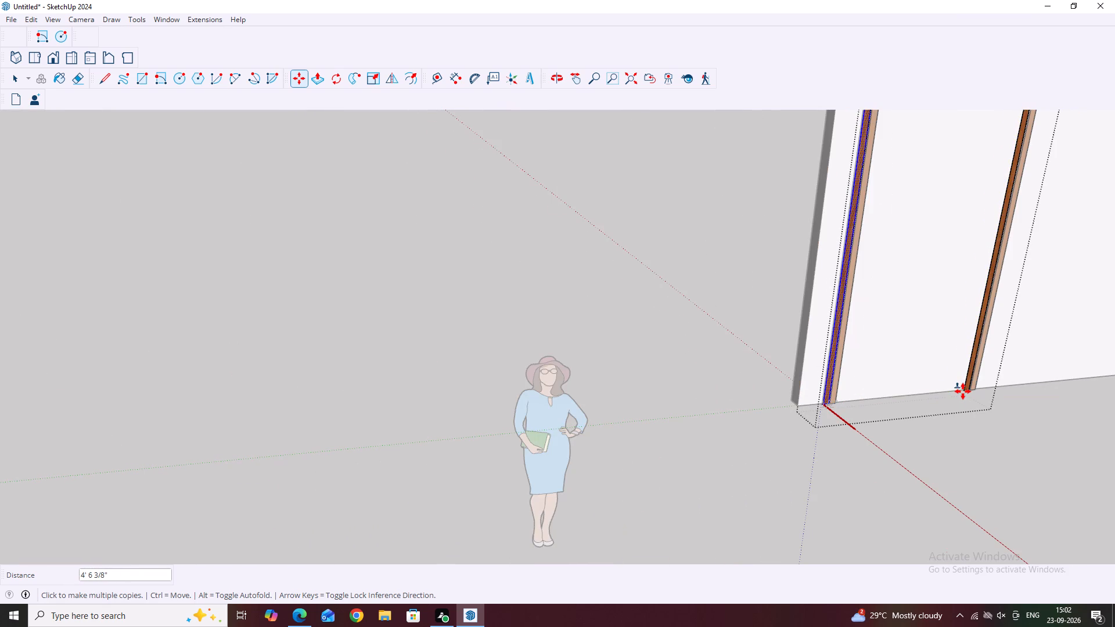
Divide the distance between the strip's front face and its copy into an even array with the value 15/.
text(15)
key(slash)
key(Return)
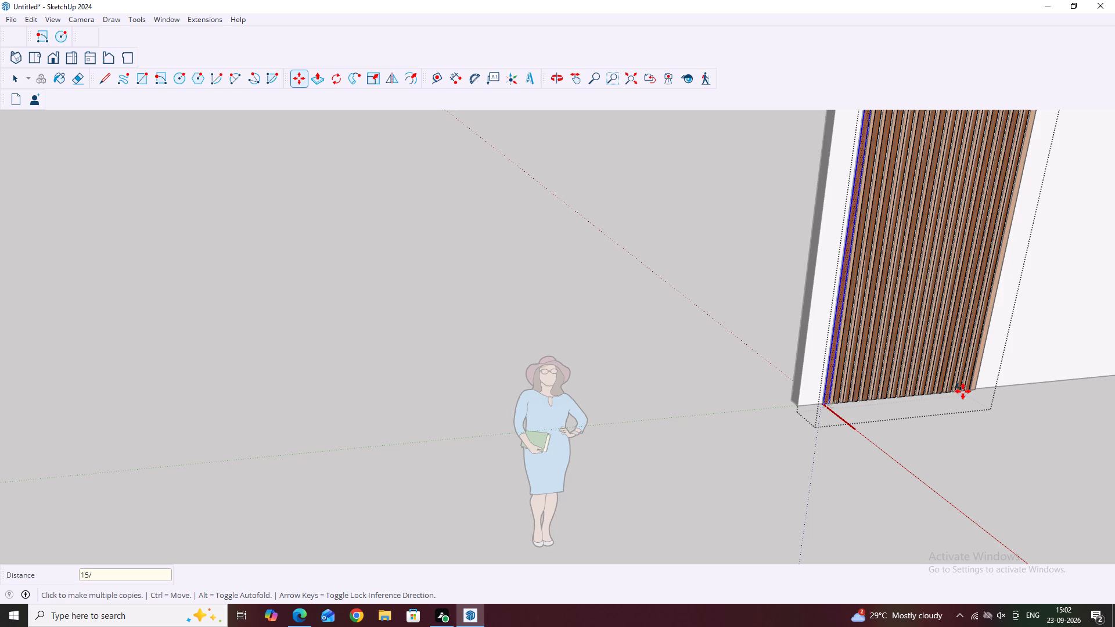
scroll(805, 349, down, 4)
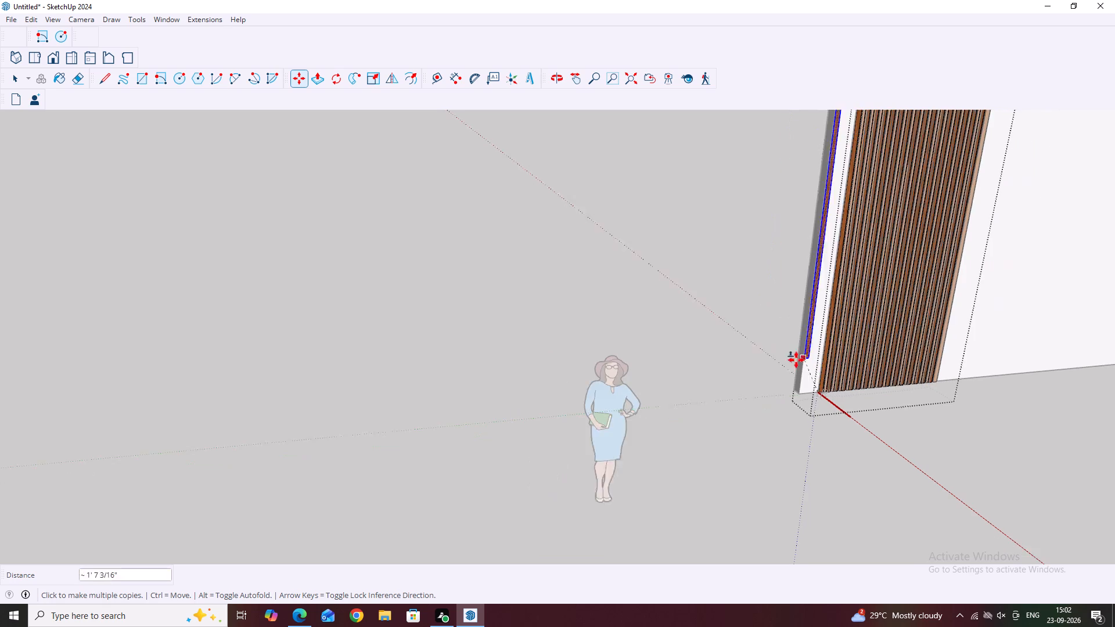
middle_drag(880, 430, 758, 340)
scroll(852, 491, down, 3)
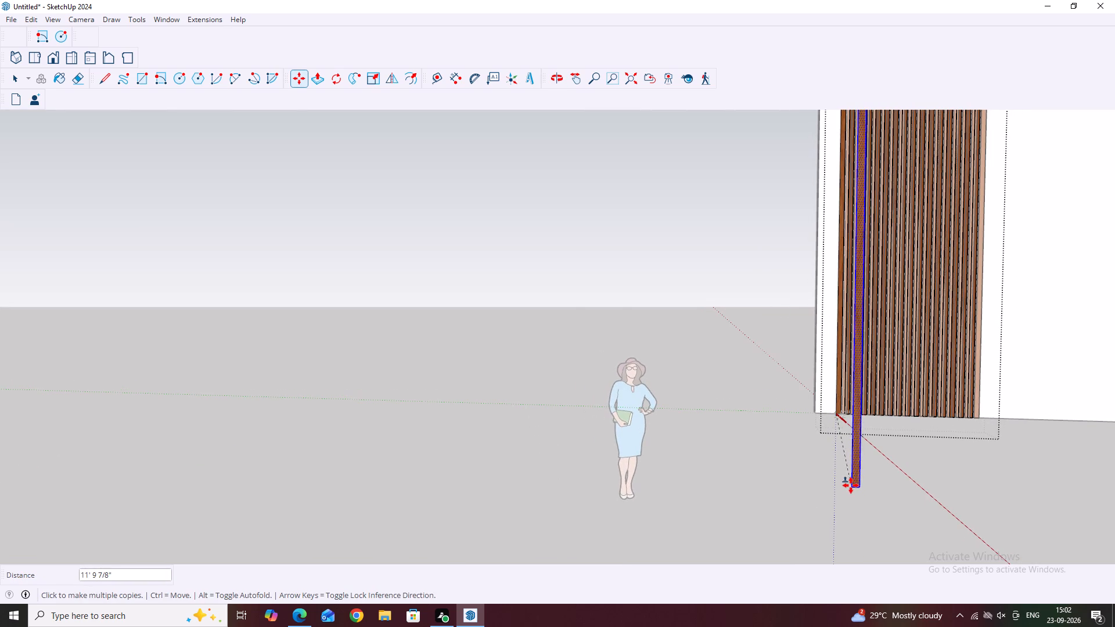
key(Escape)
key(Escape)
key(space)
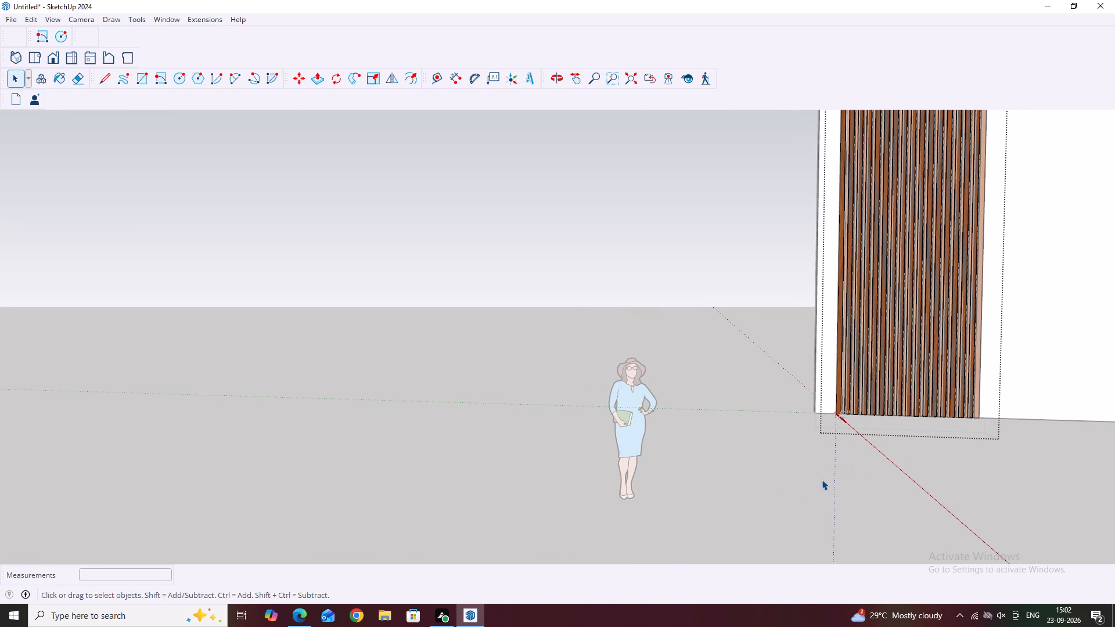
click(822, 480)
Examine the arrayed strips' spacing and faces from the front, the lower edge and the top of the panel.
scroll(815, 459, down, 3)
scroll(842, 431, up, 8)
middle_drag(826, 401, 947, 591)
scroll(827, 360, up, 2)
middle_drag(901, 358, 690, 301)
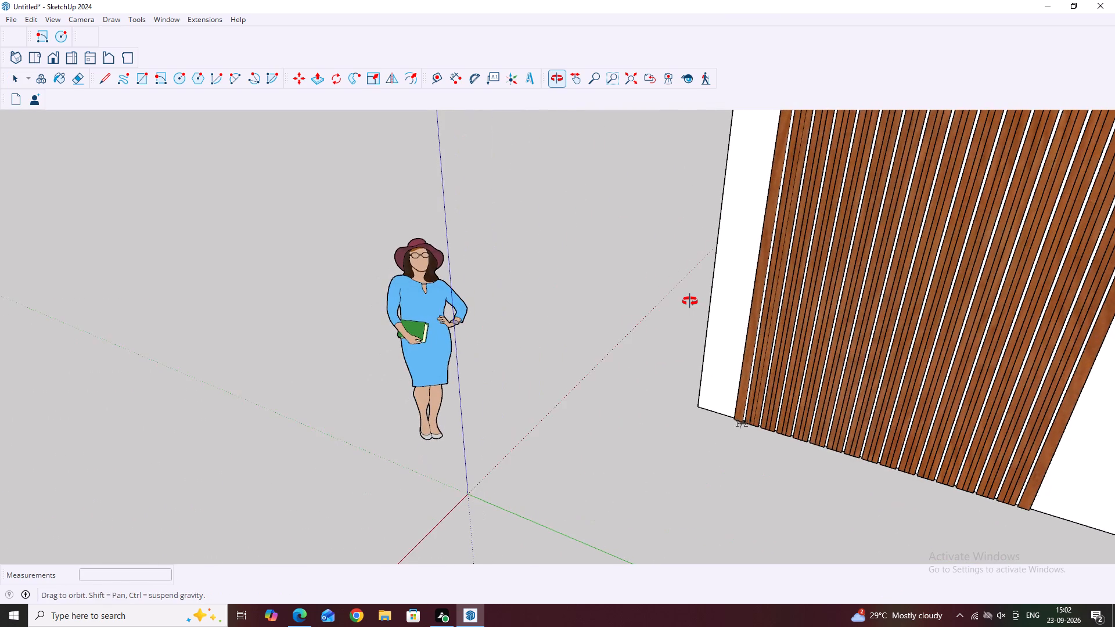
middle_drag(690, 301, 689, 301)
scroll(797, 387, up, 2)
middle_drag(815, 444, 909, 408)
scroll(907, 412, up, 1)
scroll(785, 387, up, 2)
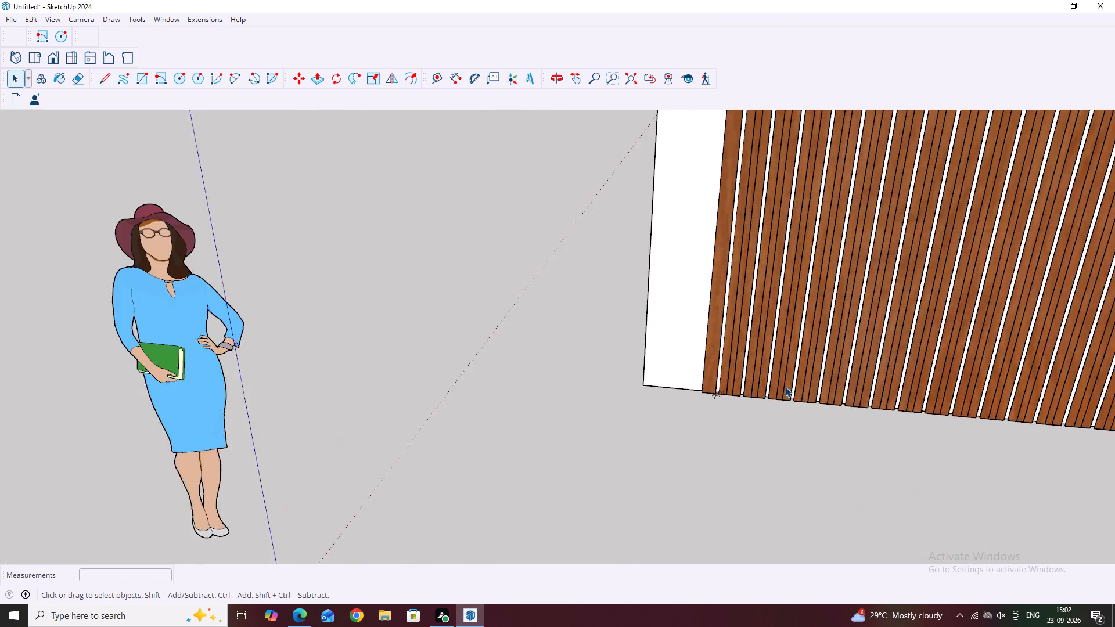
scroll(785, 387, up, 1)
middle_drag(815, 394, 928, 446)
middle_drag(721, 308, 833, 374)
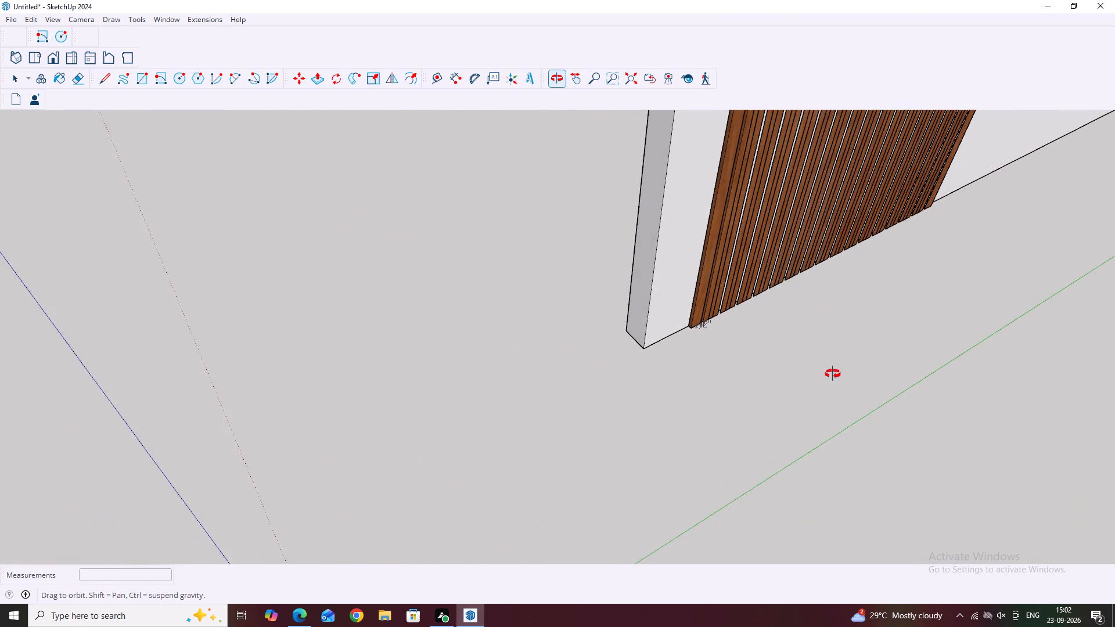
middle_drag(833, 374, 835, 366)
middle_drag(859, 320, 702, 297)
scroll(752, 379, up, 3)
middle_drag(755, 381, 703, 345)
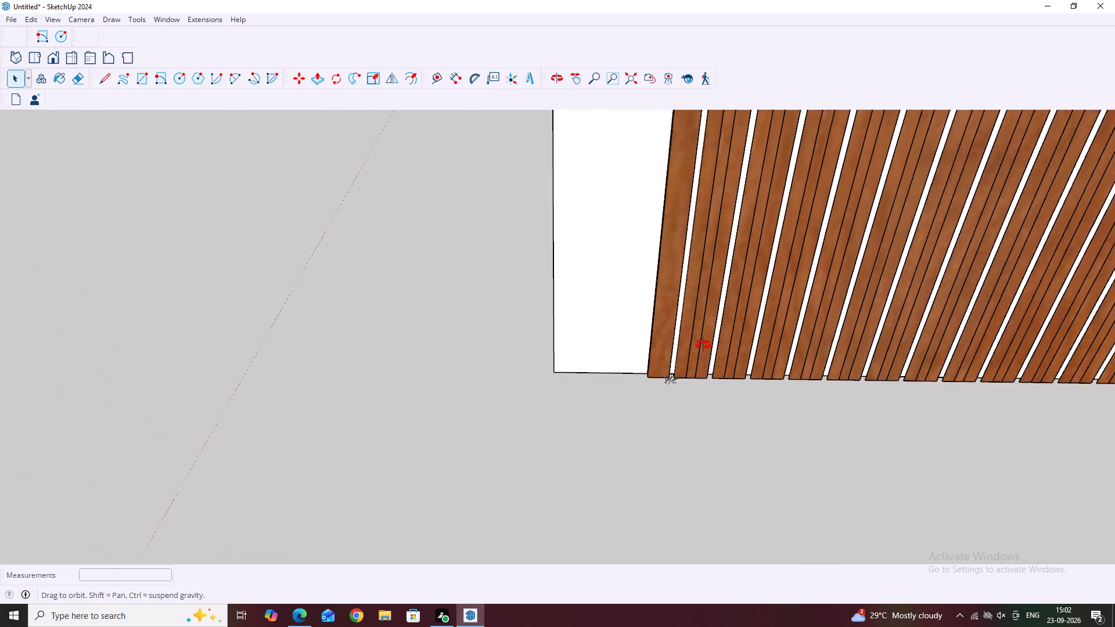
middle_drag(703, 345, 700, 341)
scroll(747, 373, up, 2)
click(744, 382)
double_click(740, 381)
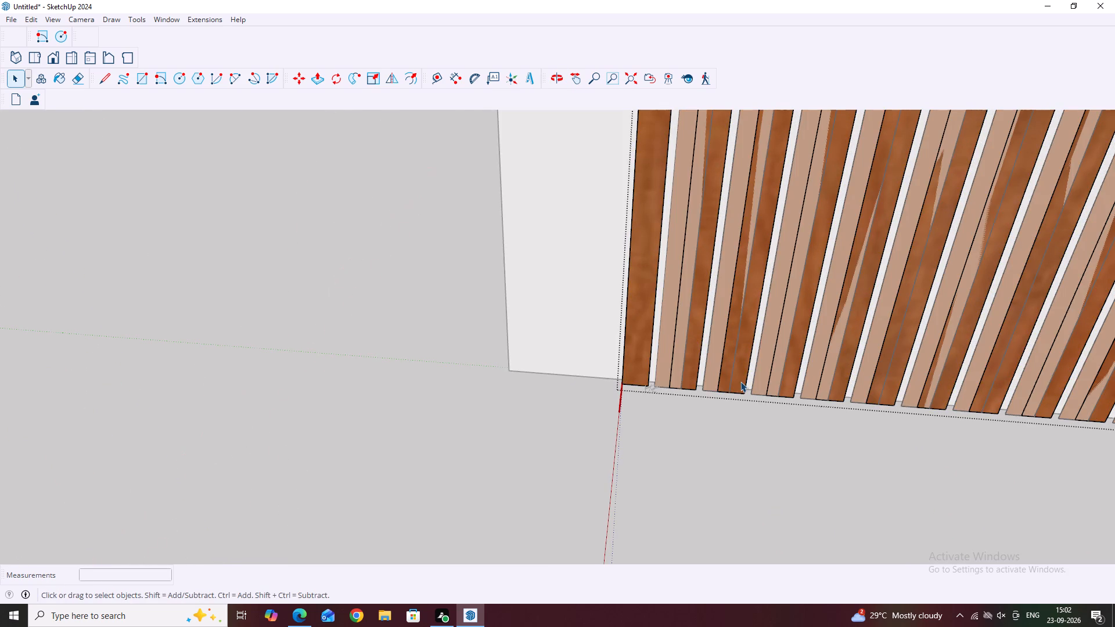
scroll(740, 381, down, 7)
scroll(820, 386, down, 10)
scroll(877, 398, down, 5)
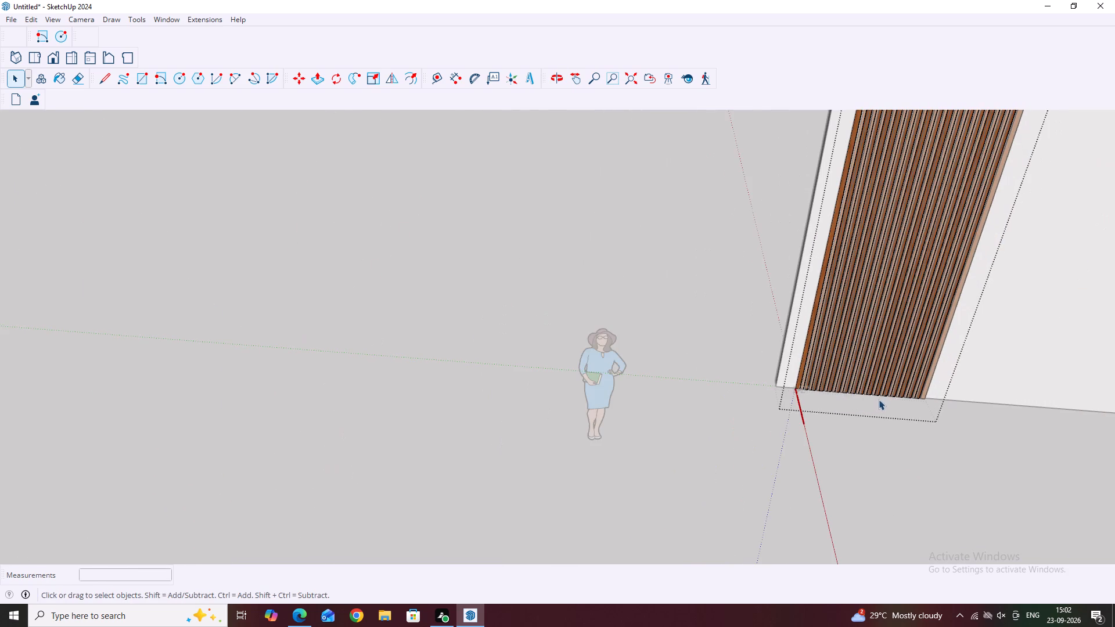
middle_drag(904, 385, 918, 437)
scroll(918, 437, down, 5)
scroll(938, 273, up, 4)
scroll(896, 203, up, 13)
middle_drag(826, 170, 793, 312)
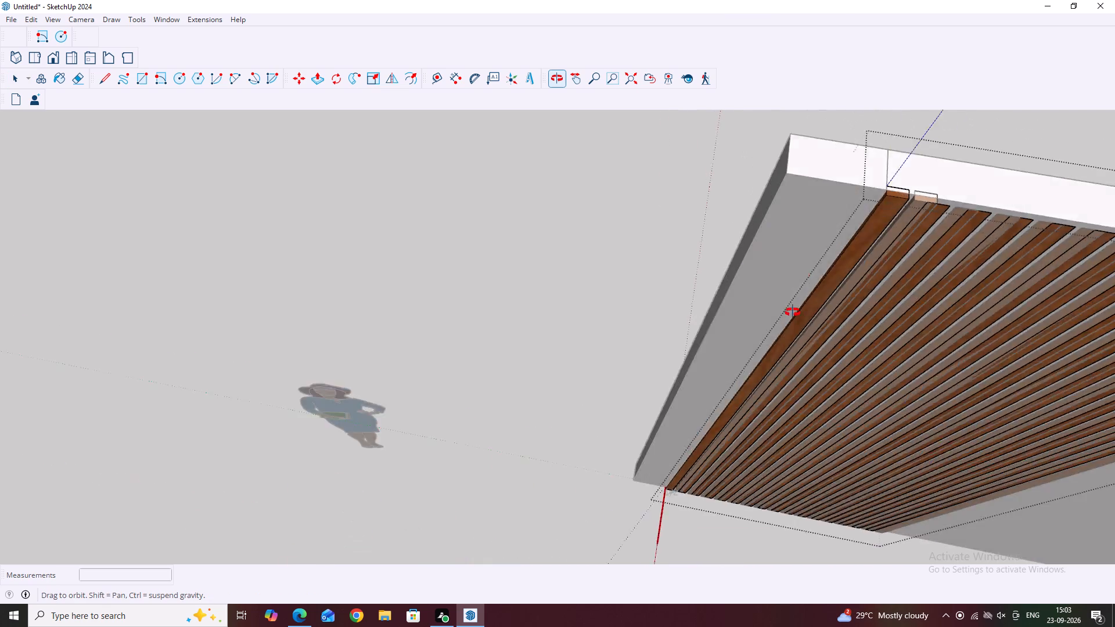
middle_drag(793, 312, 850, 448)
middle_drag(851, 441, 861, 380)
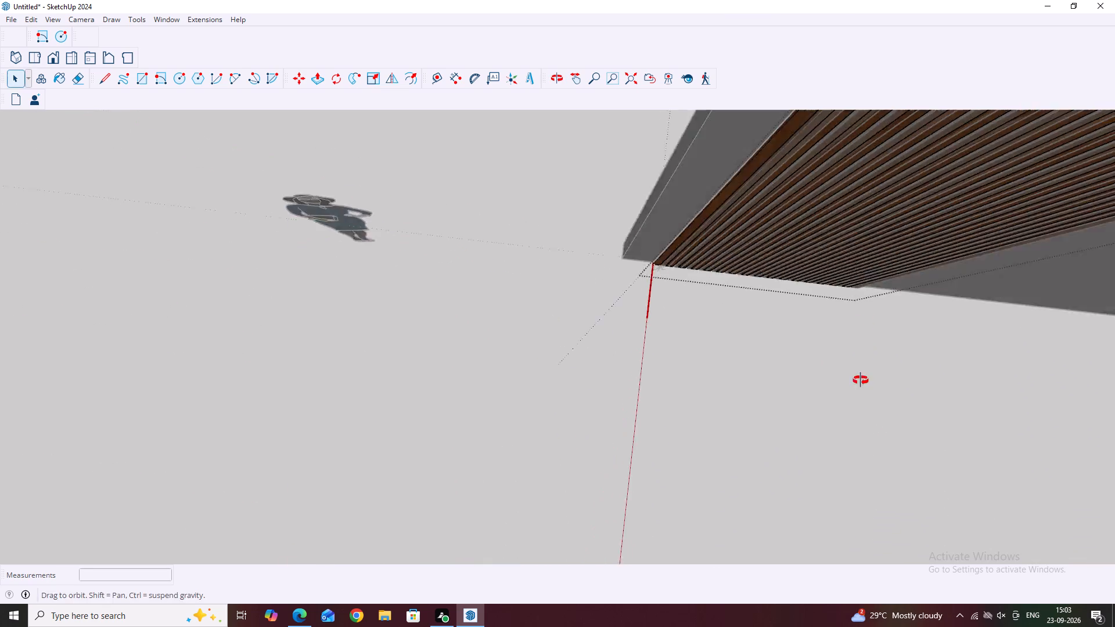
middle_drag(861, 380, 869, 313)
scroll(856, 313, down, 7)
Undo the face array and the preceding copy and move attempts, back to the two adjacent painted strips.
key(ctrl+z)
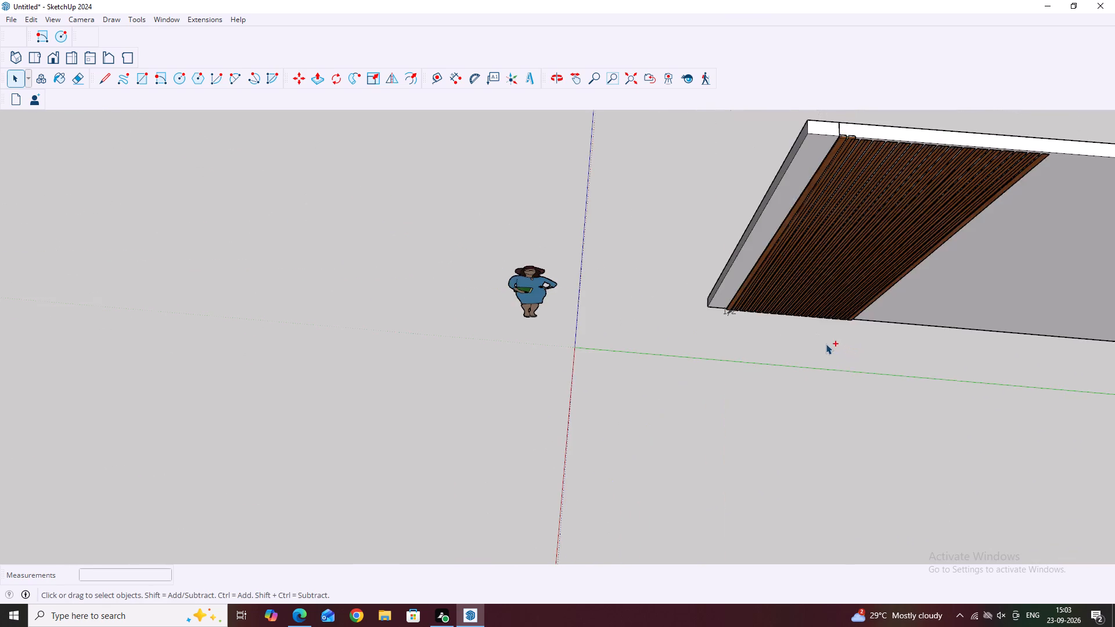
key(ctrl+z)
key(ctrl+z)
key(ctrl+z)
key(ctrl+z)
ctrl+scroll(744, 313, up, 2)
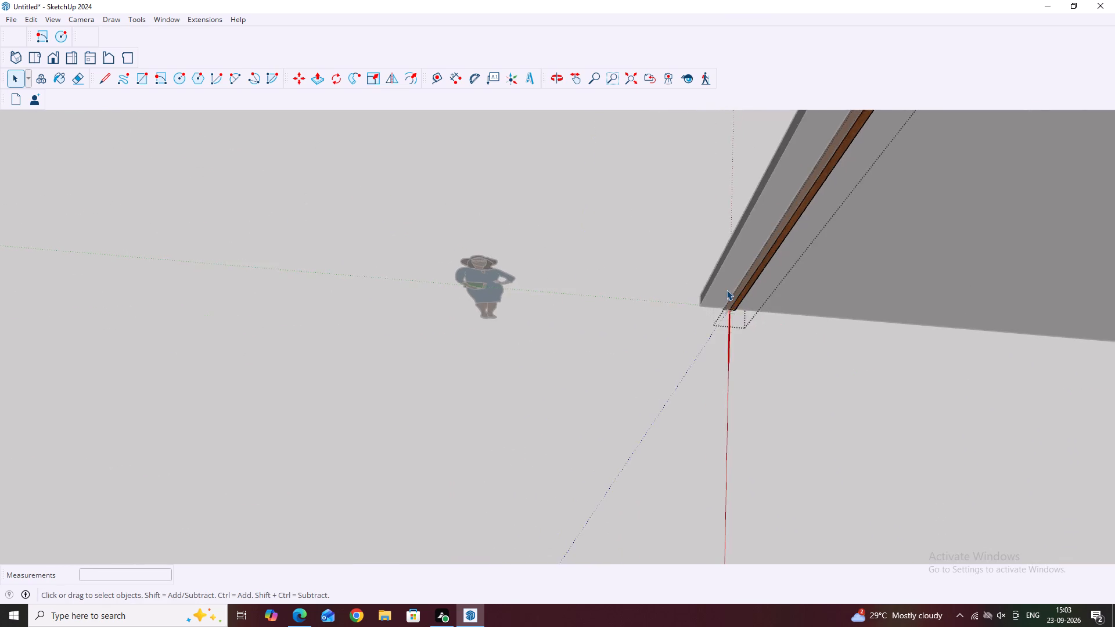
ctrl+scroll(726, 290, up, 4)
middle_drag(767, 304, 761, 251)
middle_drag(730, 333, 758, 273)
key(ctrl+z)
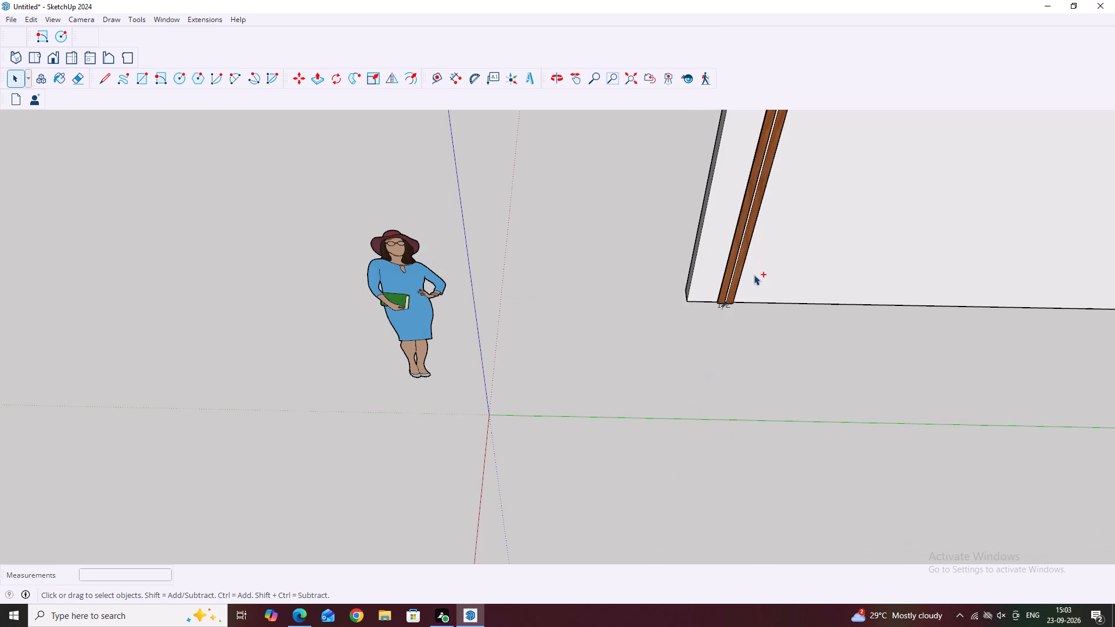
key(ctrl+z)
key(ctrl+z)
Delete the second painted strip, the one farther from the panel's end.
ctrl+scroll(730, 302, up, 3)
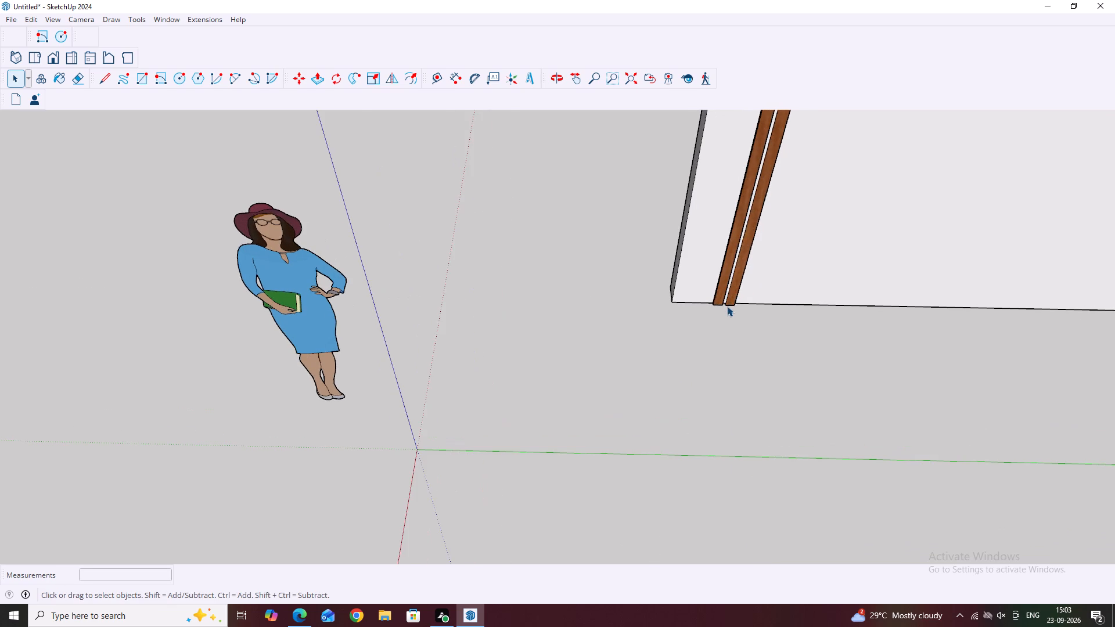
key(Escape)
scroll(727, 306, up, 3)
click(735, 296)
key(Delete)
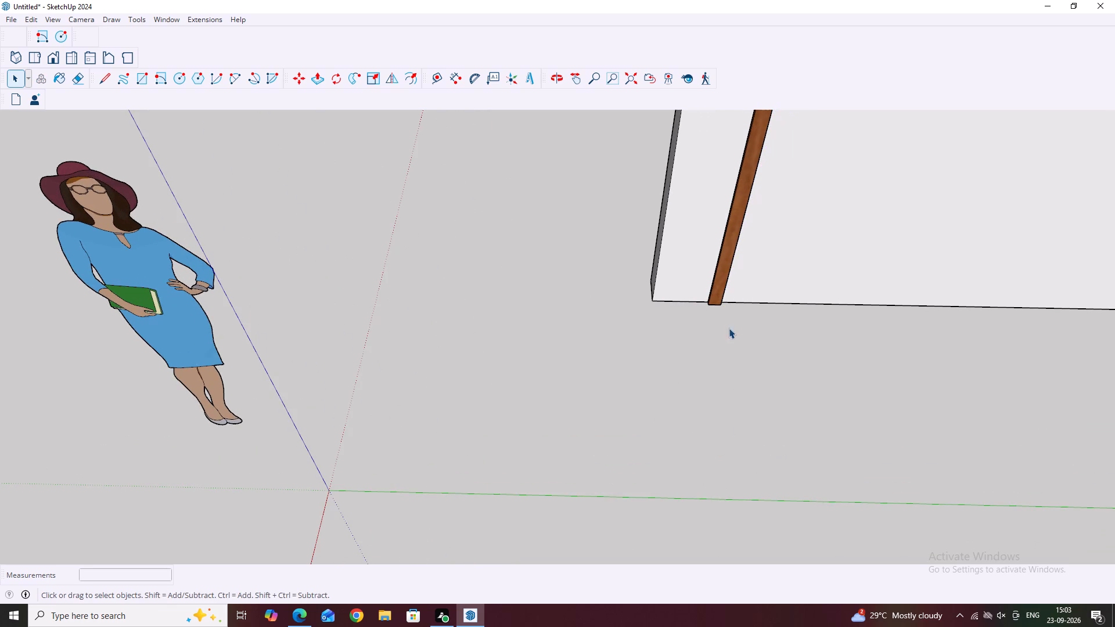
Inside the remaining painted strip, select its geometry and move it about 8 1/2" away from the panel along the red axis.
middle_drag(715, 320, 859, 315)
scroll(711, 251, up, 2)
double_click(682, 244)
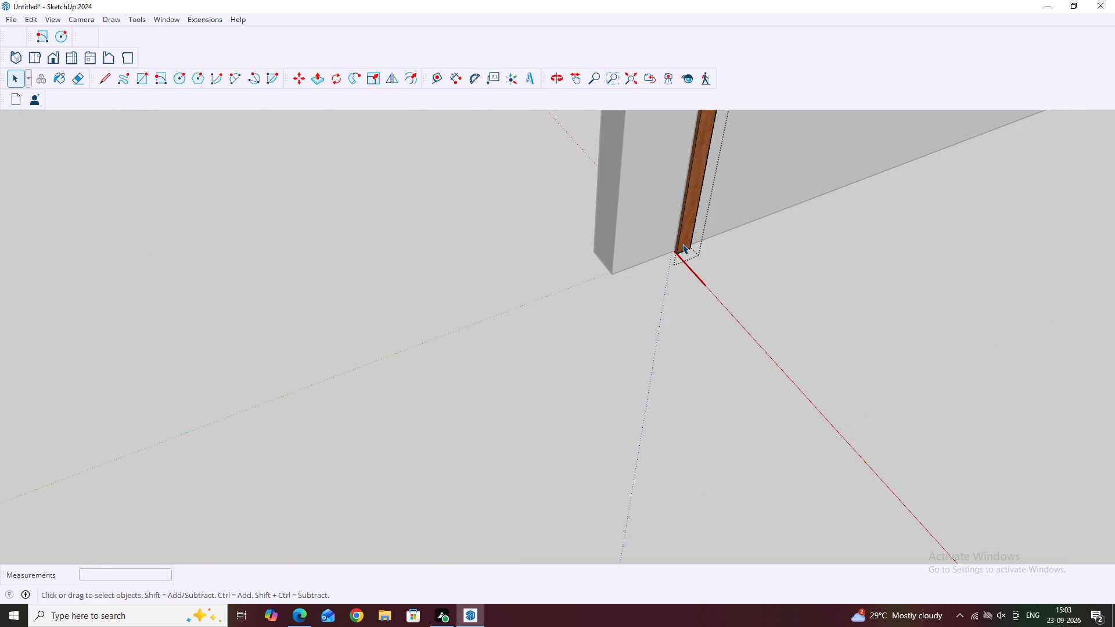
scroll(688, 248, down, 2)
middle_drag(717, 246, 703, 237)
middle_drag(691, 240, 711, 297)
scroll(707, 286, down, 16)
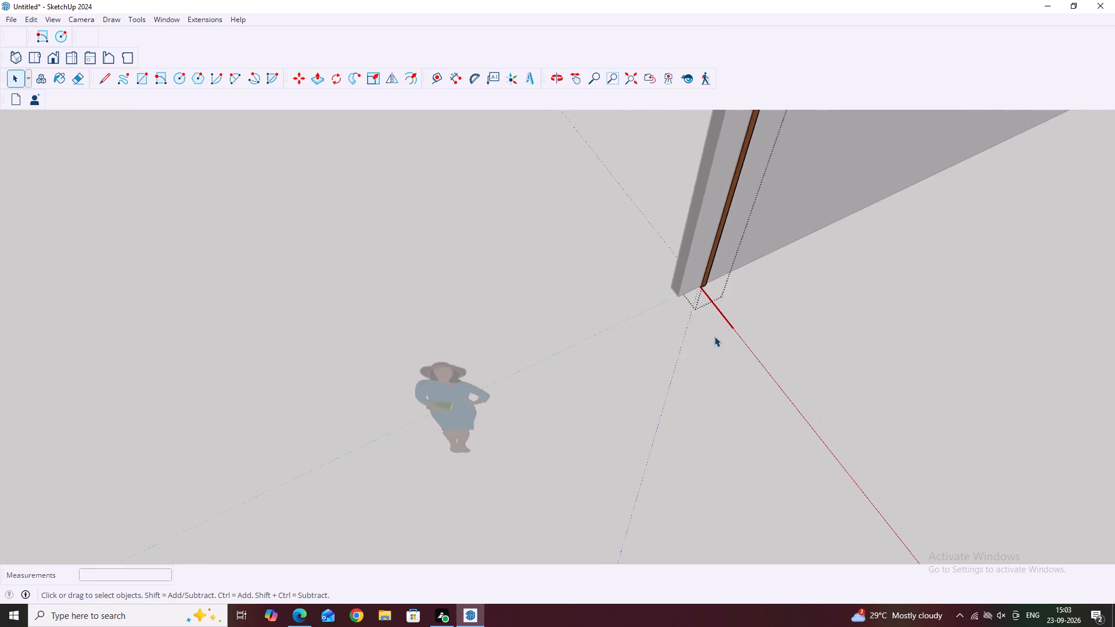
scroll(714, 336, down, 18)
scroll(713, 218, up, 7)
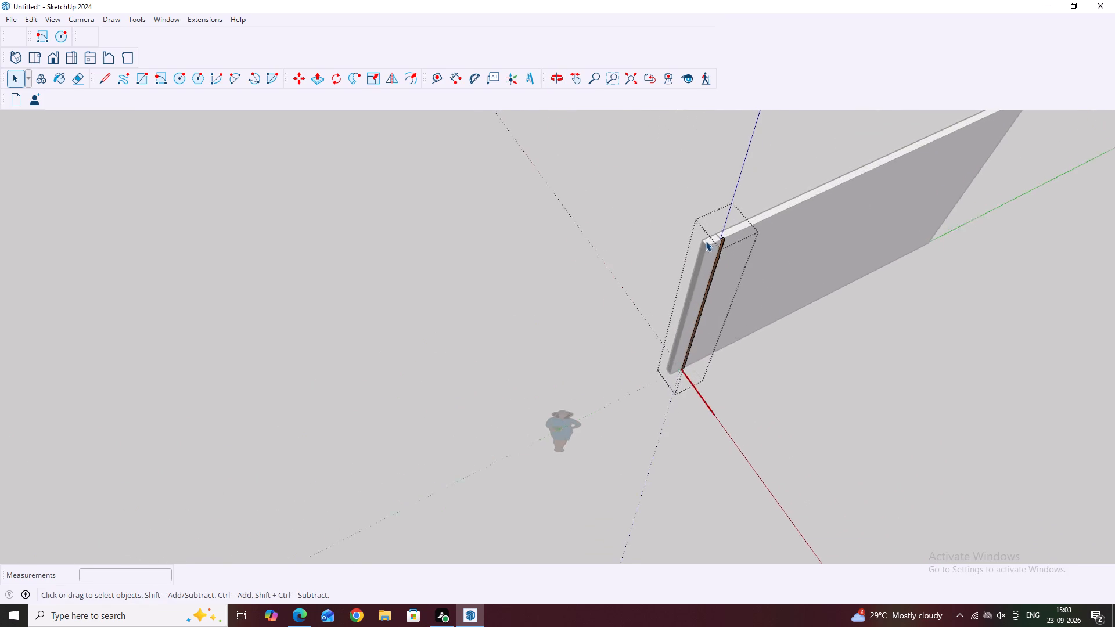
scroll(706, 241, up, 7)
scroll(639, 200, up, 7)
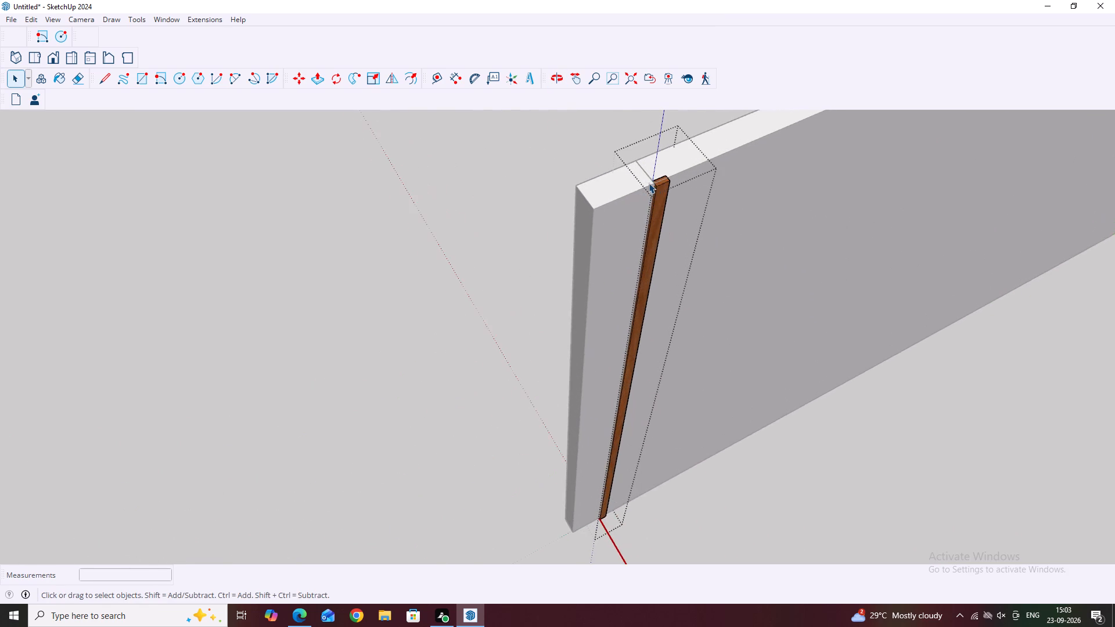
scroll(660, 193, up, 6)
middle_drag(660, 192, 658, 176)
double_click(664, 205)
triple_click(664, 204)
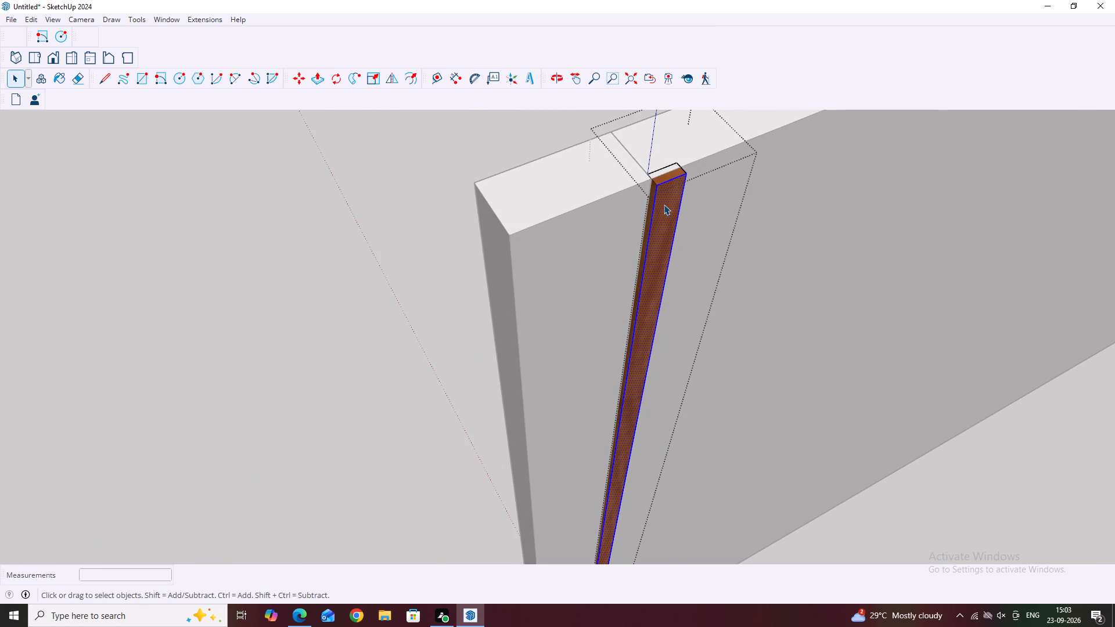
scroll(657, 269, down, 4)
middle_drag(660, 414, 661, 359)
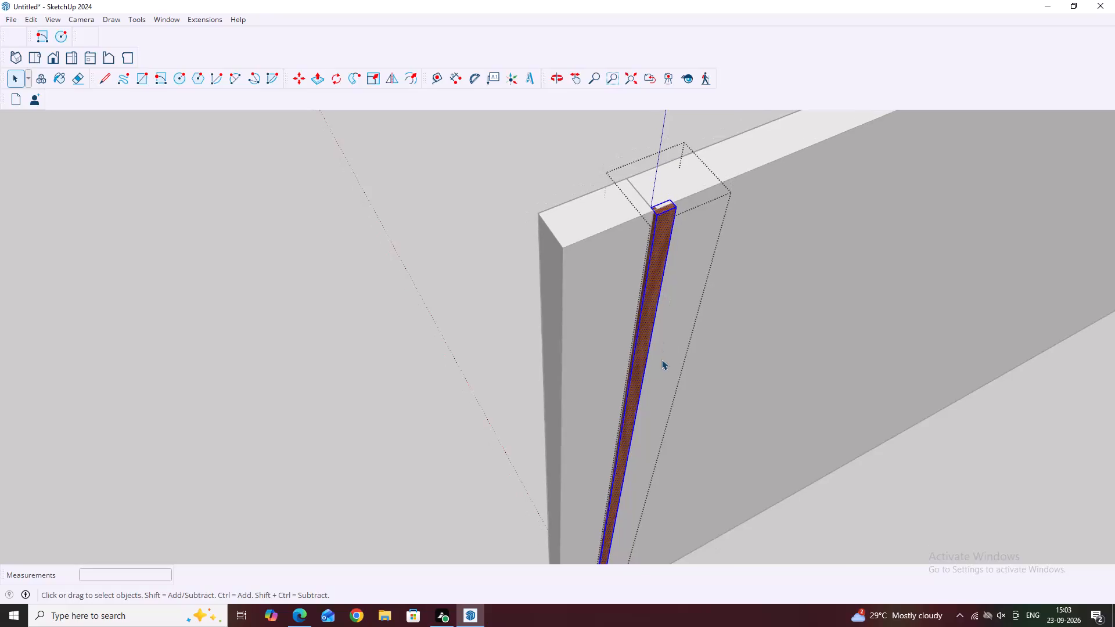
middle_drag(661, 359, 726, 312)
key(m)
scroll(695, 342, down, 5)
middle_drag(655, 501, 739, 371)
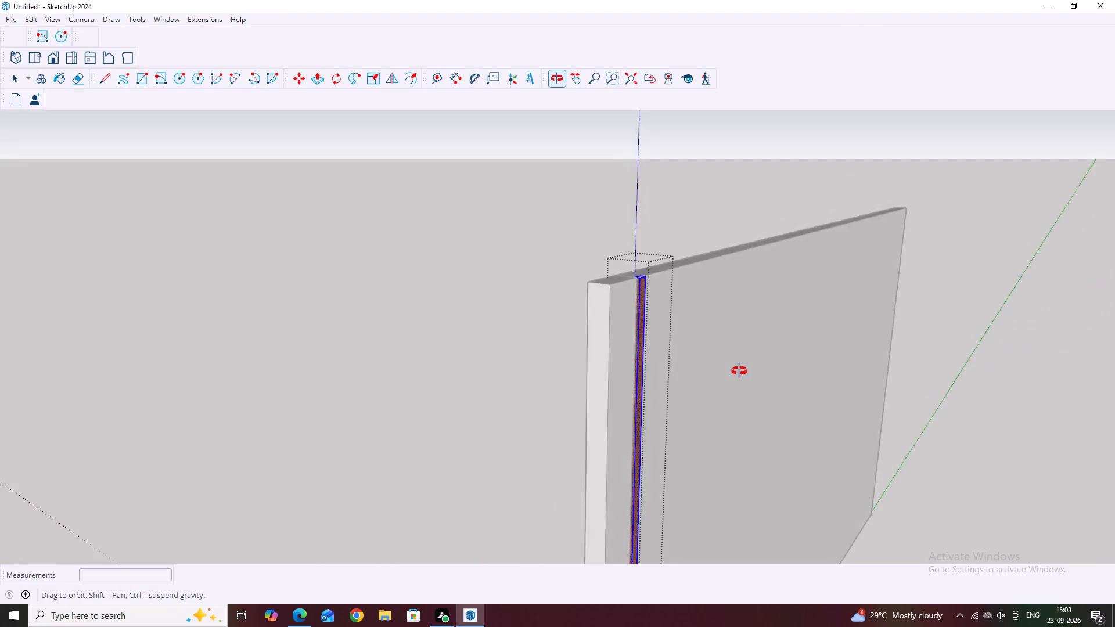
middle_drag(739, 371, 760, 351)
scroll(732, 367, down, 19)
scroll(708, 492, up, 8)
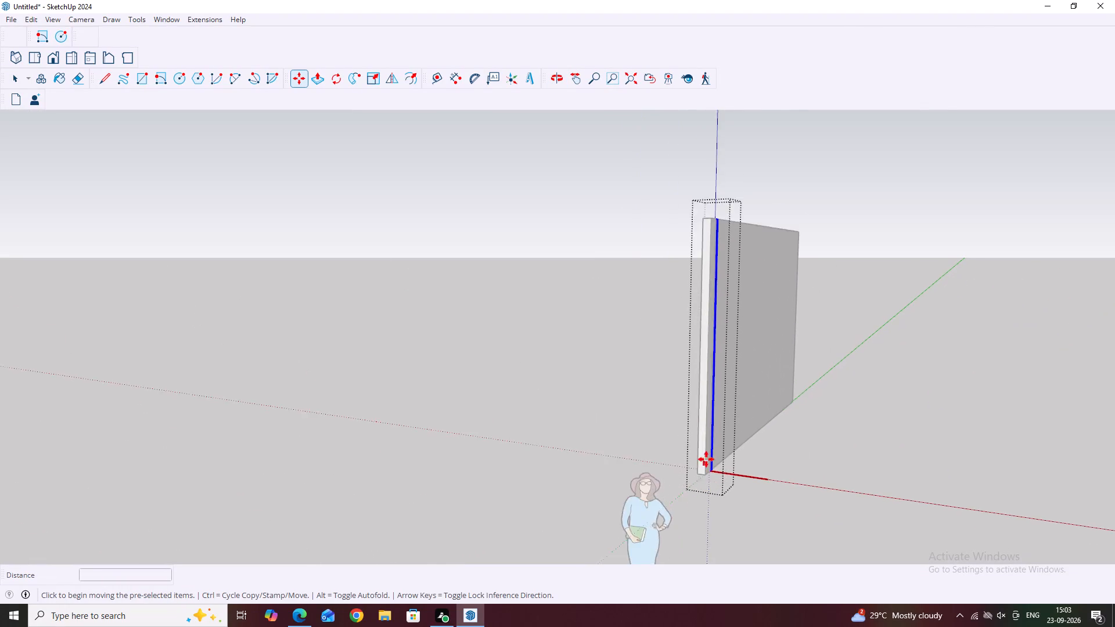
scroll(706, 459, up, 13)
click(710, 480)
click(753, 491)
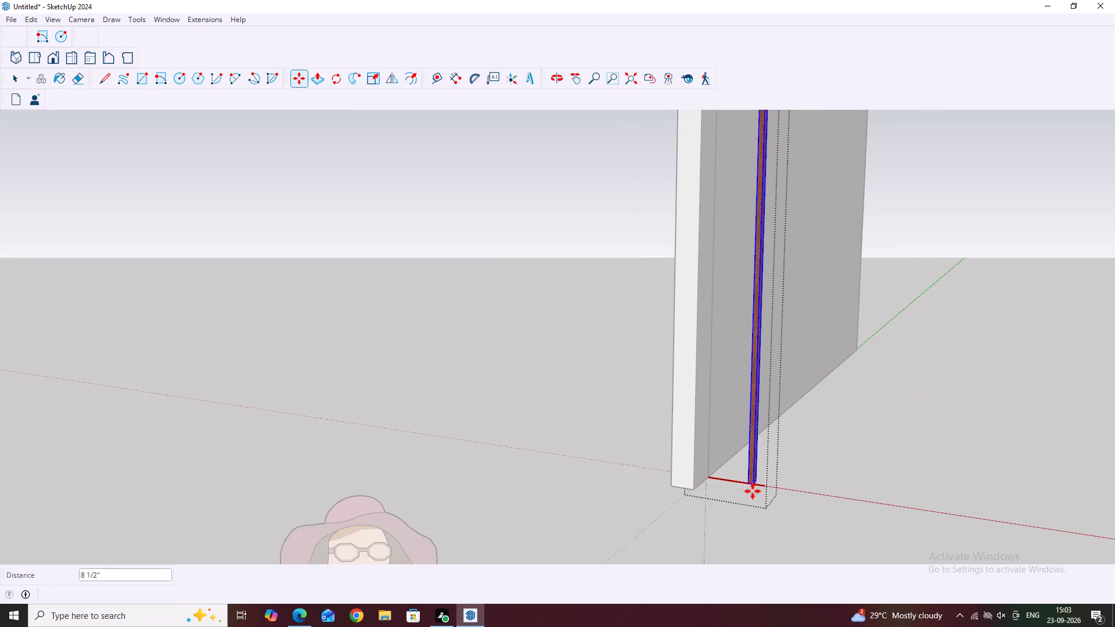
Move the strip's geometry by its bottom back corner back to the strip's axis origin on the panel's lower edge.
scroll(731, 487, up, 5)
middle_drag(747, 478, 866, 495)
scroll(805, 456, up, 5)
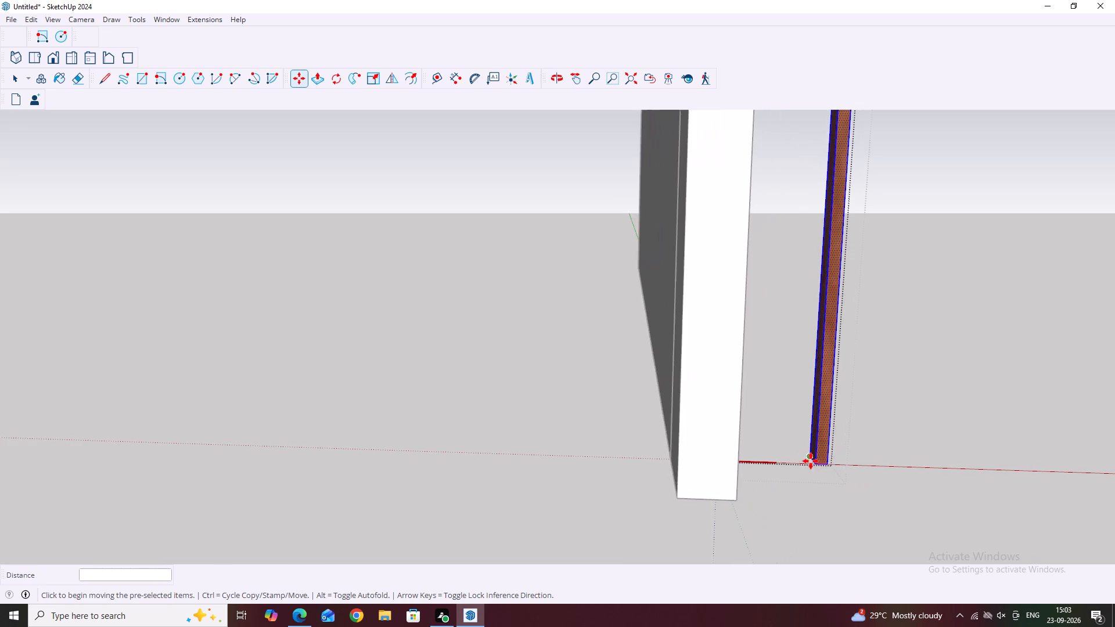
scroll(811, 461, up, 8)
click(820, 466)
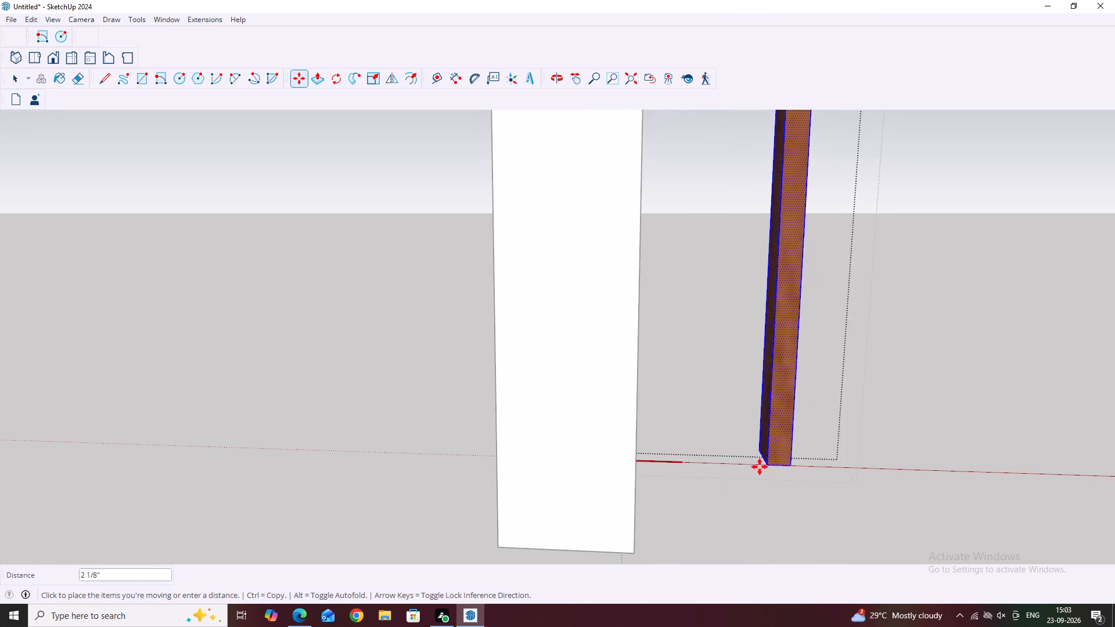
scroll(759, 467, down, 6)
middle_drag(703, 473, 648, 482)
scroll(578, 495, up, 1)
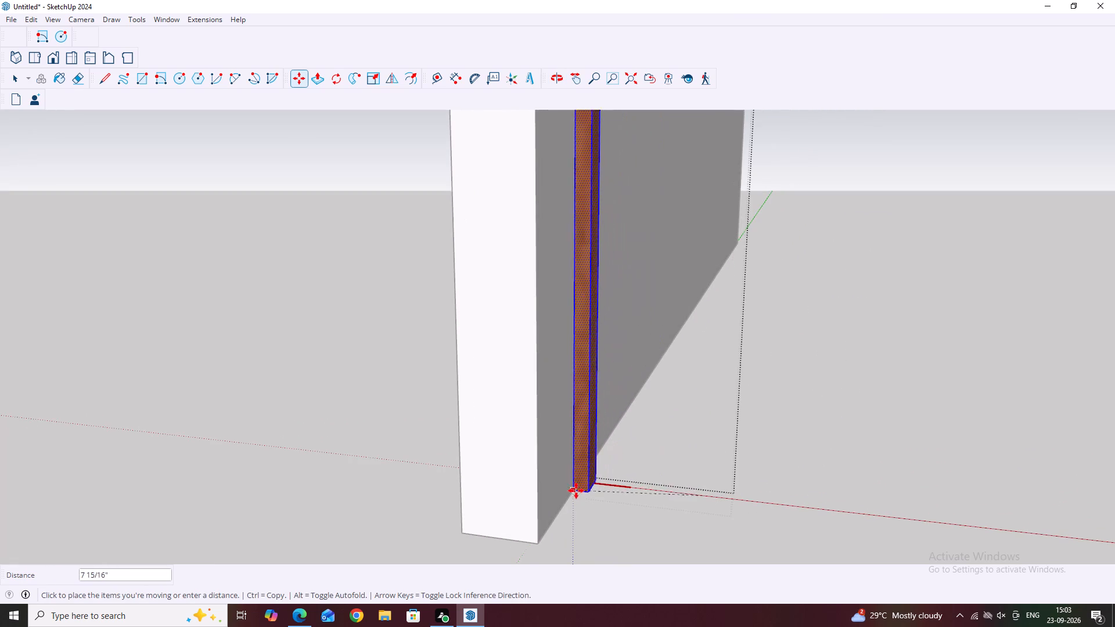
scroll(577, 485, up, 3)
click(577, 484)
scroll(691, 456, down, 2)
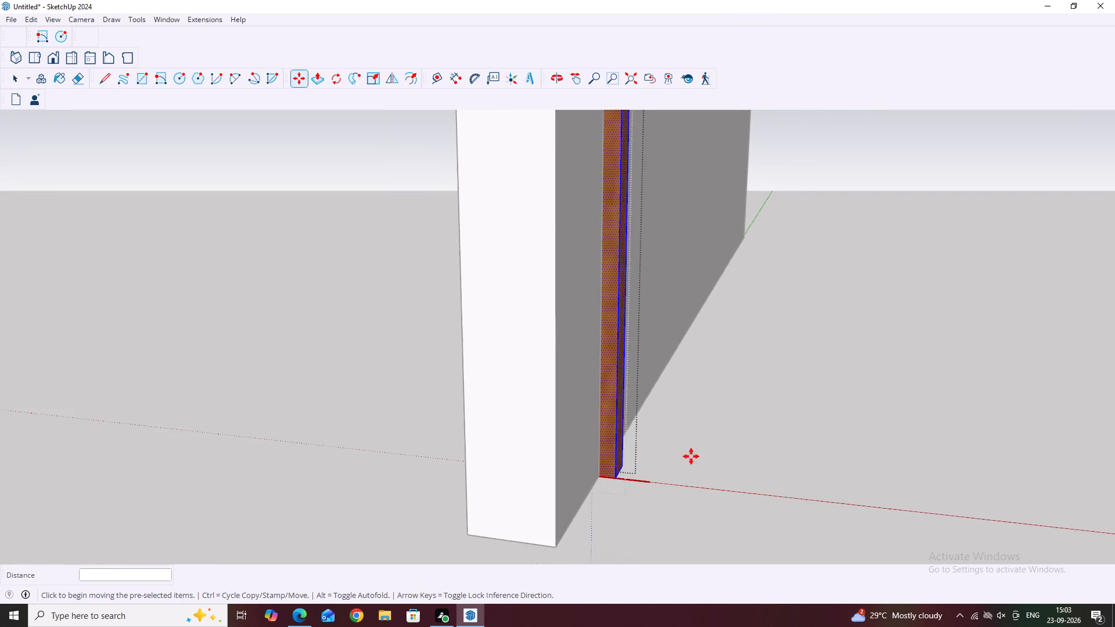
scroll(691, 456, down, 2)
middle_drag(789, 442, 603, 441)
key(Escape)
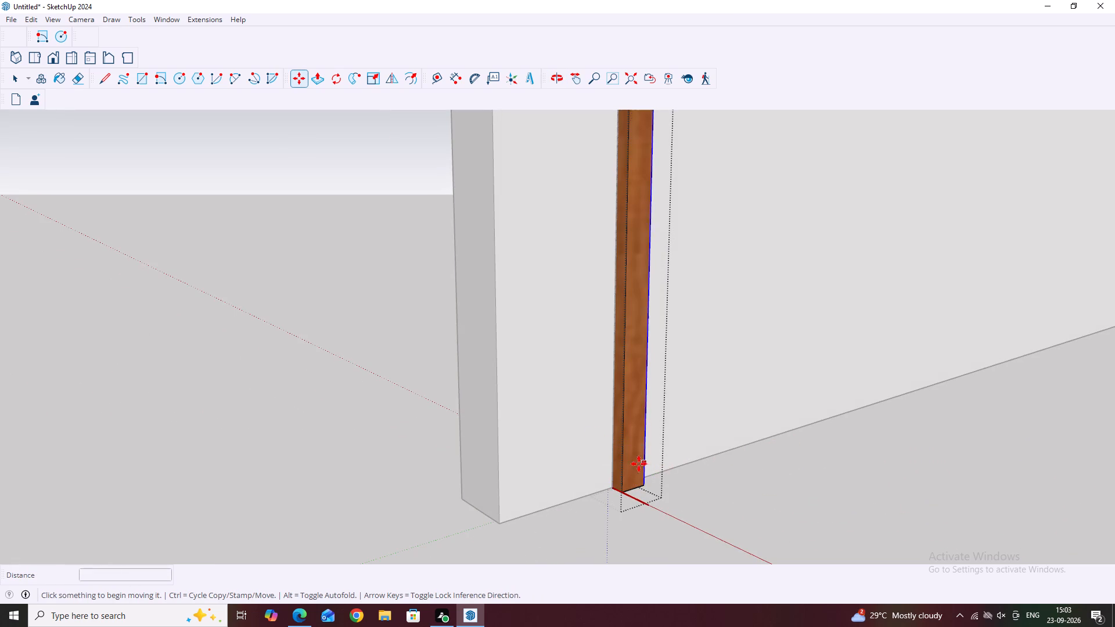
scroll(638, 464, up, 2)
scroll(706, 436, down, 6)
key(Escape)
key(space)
Examine the painted strip's top end and how it sits against the panel's face.
scroll(703, 439, down, 5)
scroll(704, 382, down, 4)
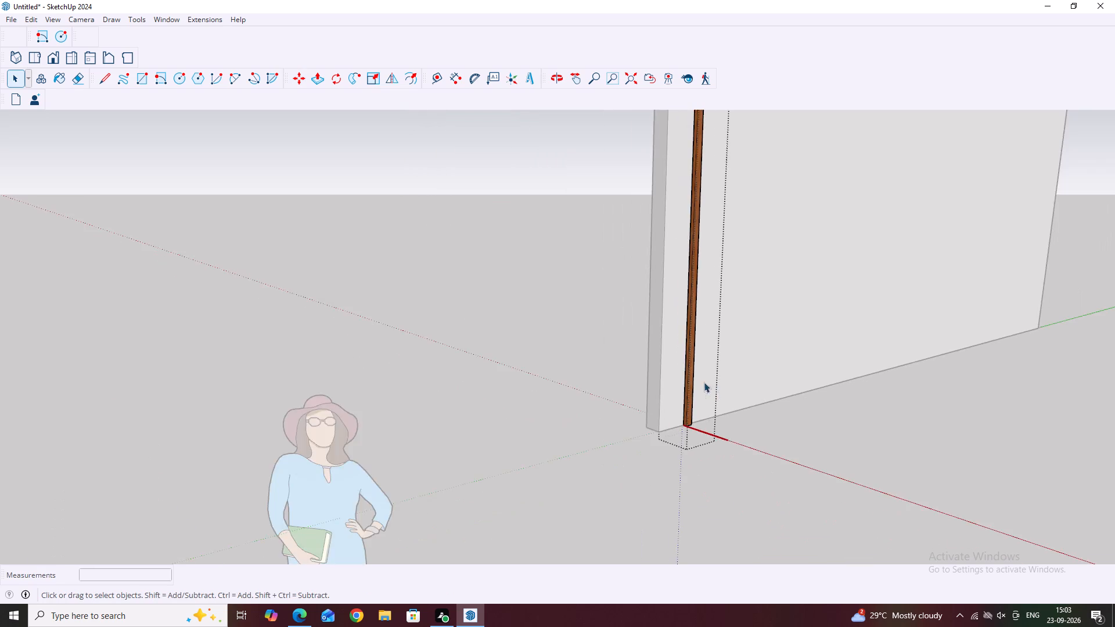
scroll(704, 382, down, 15)
middle_drag(775, 297, 681, 398)
scroll(716, 270, up, 3)
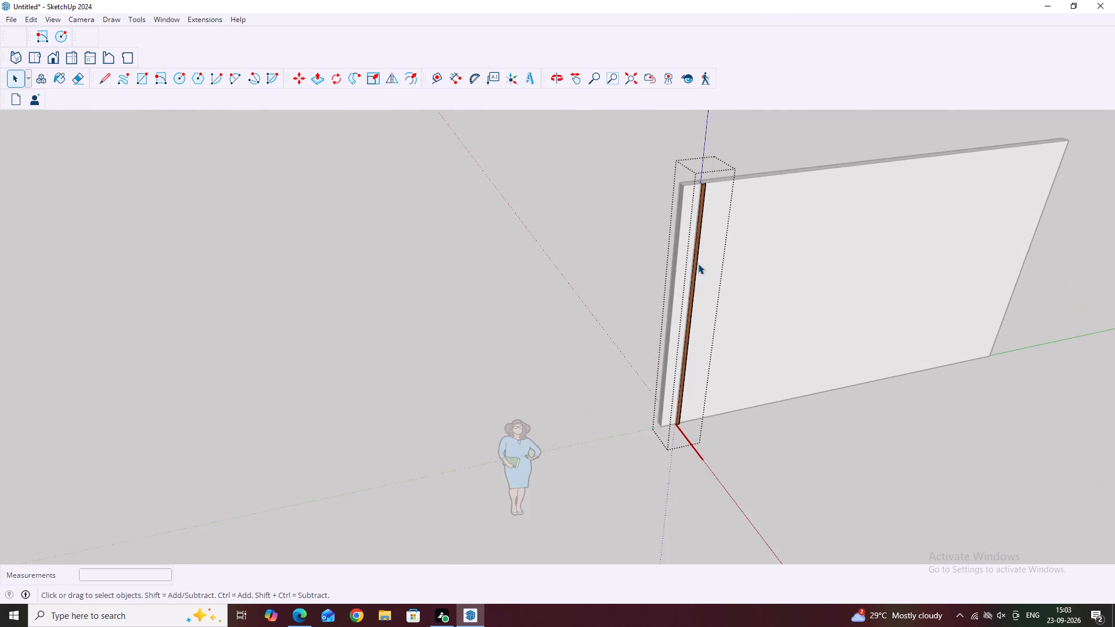
middle_drag(692, 287, 646, 369)
middle_drag(710, 229, 686, 331)
scroll(725, 305, up, 2)
middle_drag(710, 300, 697, 356)
scroll(707, 365, up, 15)
middle_click(708, 363)
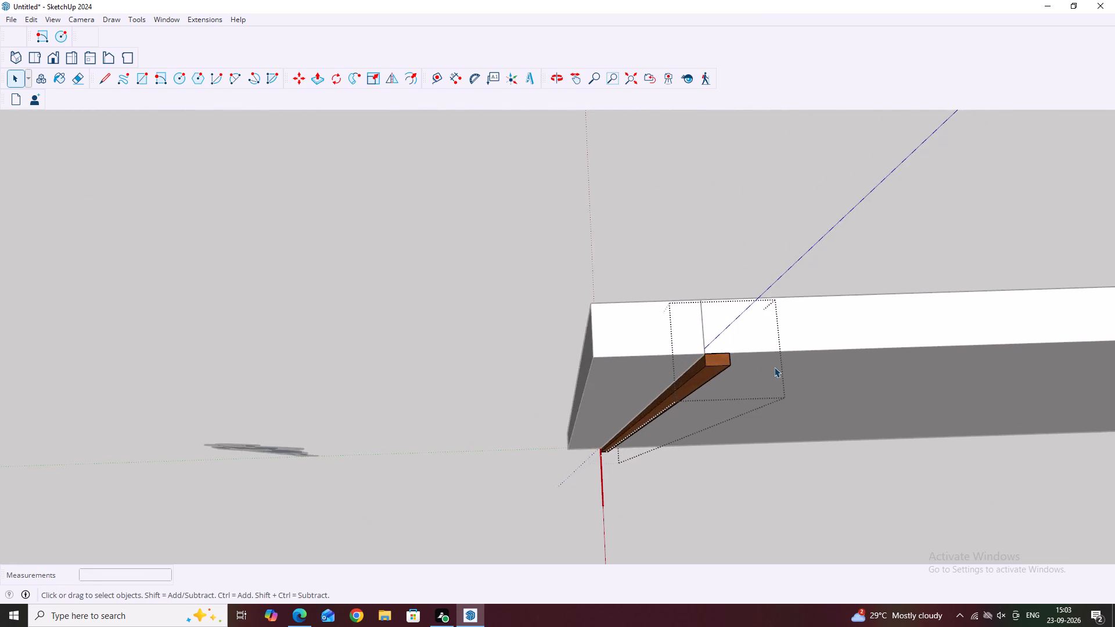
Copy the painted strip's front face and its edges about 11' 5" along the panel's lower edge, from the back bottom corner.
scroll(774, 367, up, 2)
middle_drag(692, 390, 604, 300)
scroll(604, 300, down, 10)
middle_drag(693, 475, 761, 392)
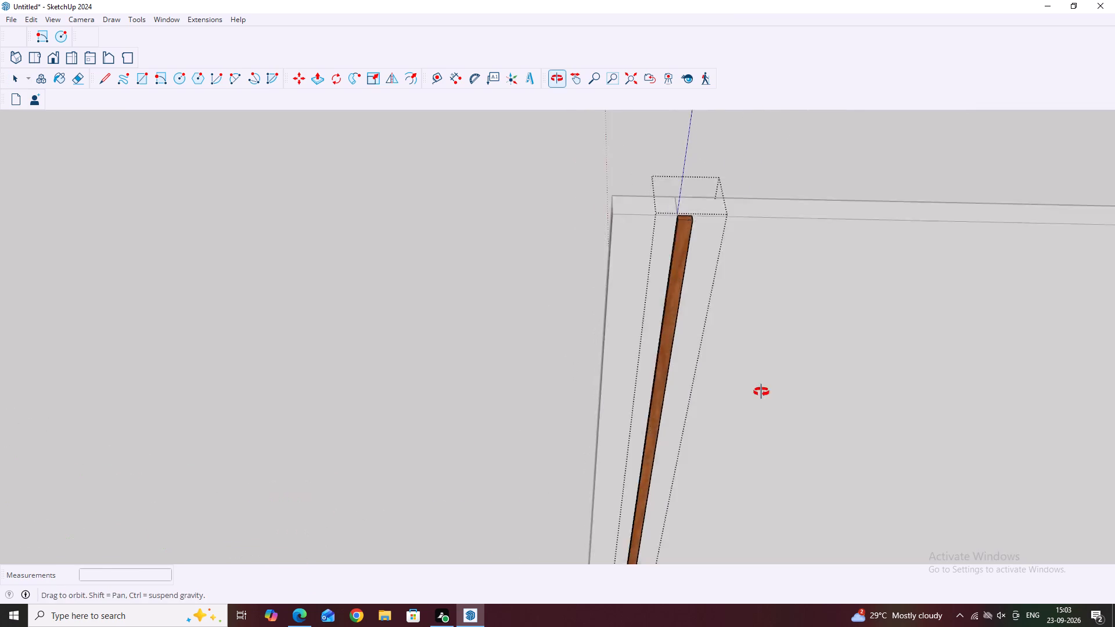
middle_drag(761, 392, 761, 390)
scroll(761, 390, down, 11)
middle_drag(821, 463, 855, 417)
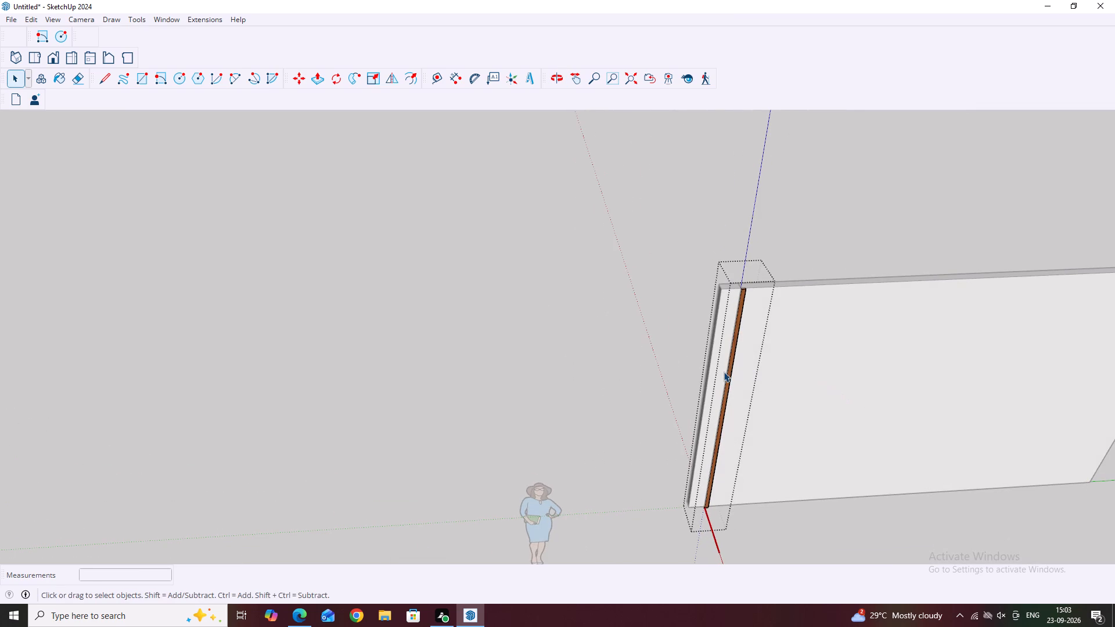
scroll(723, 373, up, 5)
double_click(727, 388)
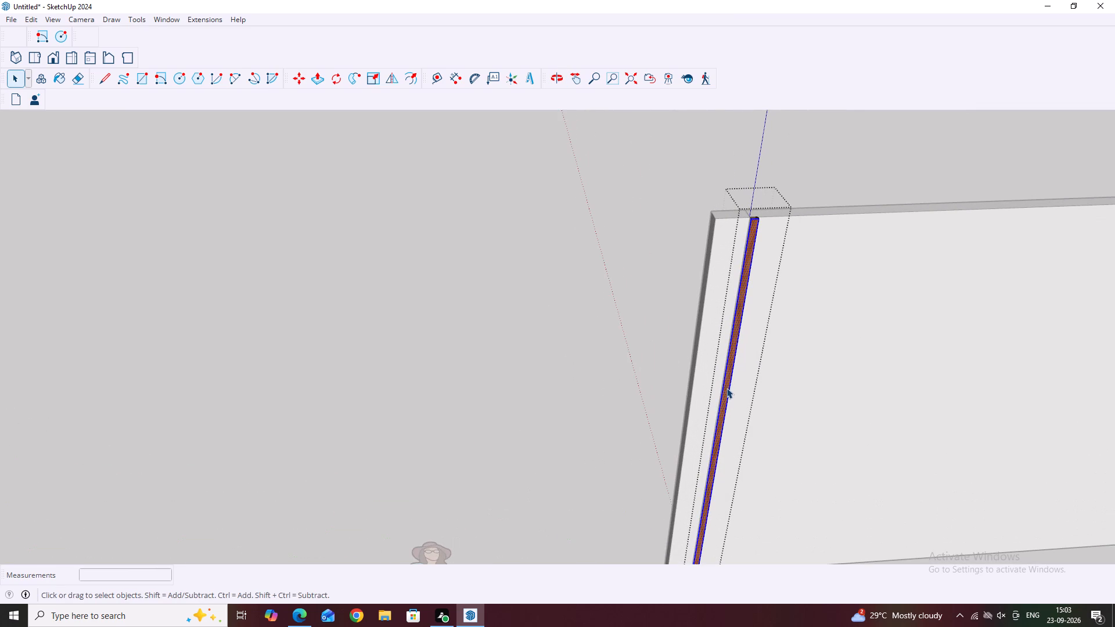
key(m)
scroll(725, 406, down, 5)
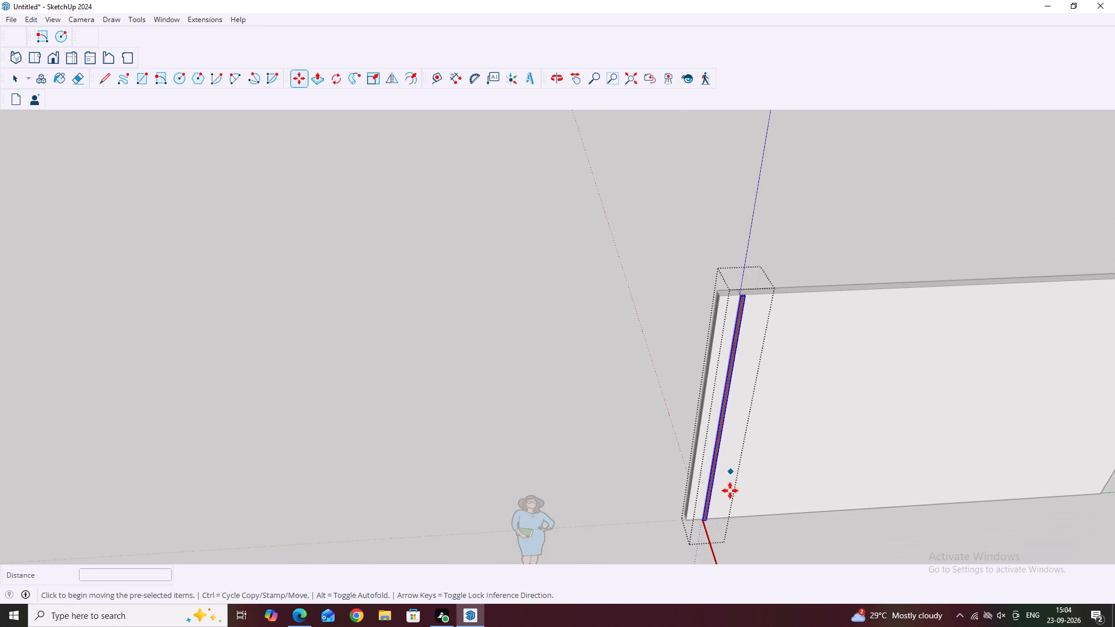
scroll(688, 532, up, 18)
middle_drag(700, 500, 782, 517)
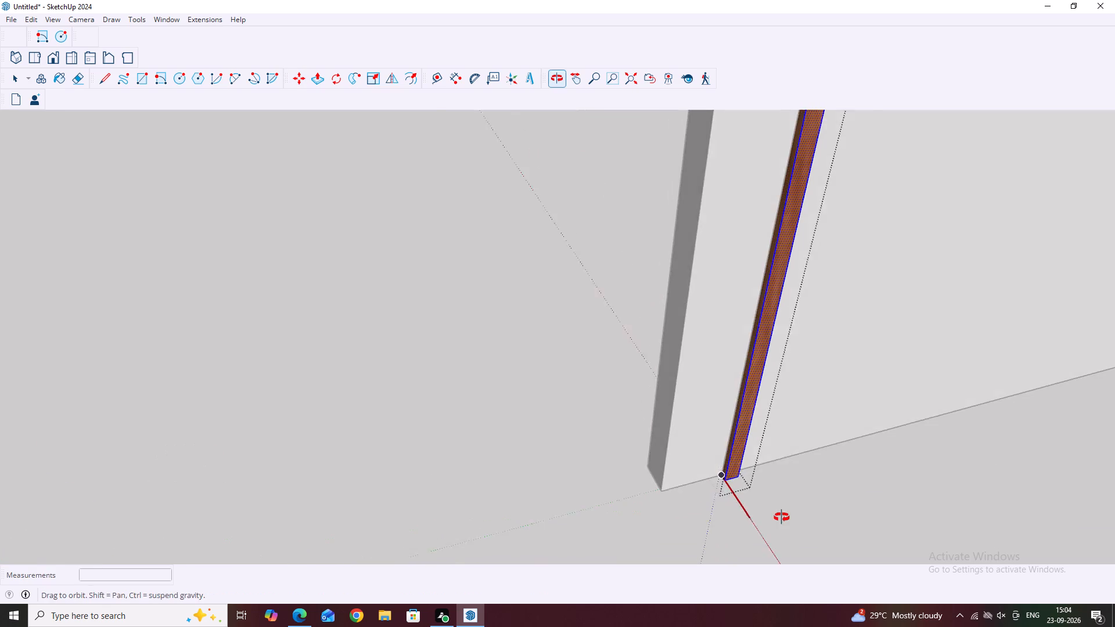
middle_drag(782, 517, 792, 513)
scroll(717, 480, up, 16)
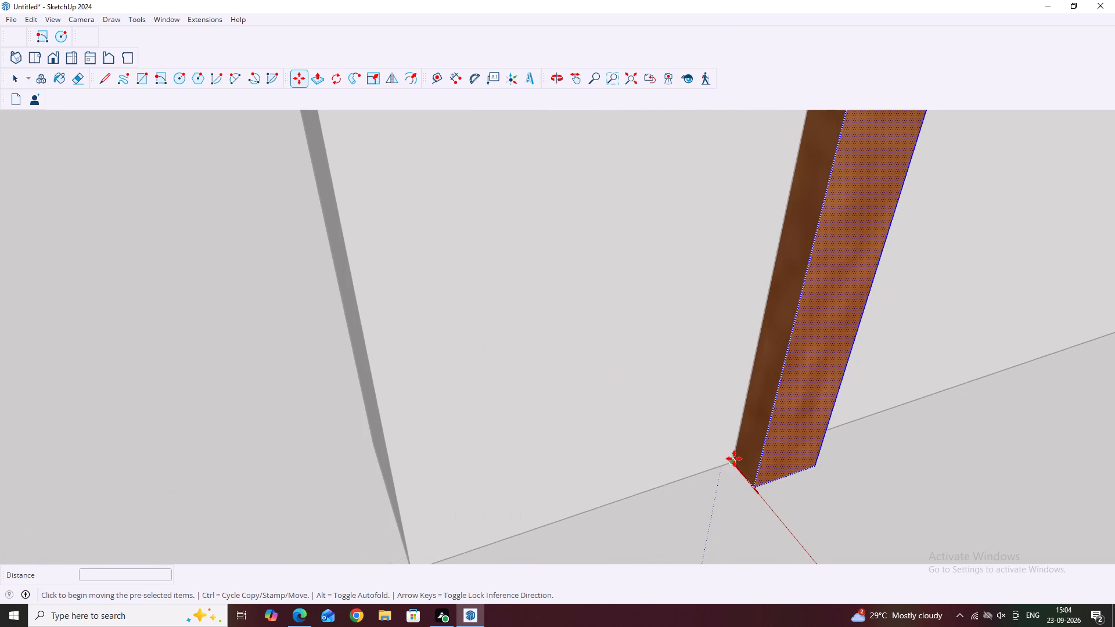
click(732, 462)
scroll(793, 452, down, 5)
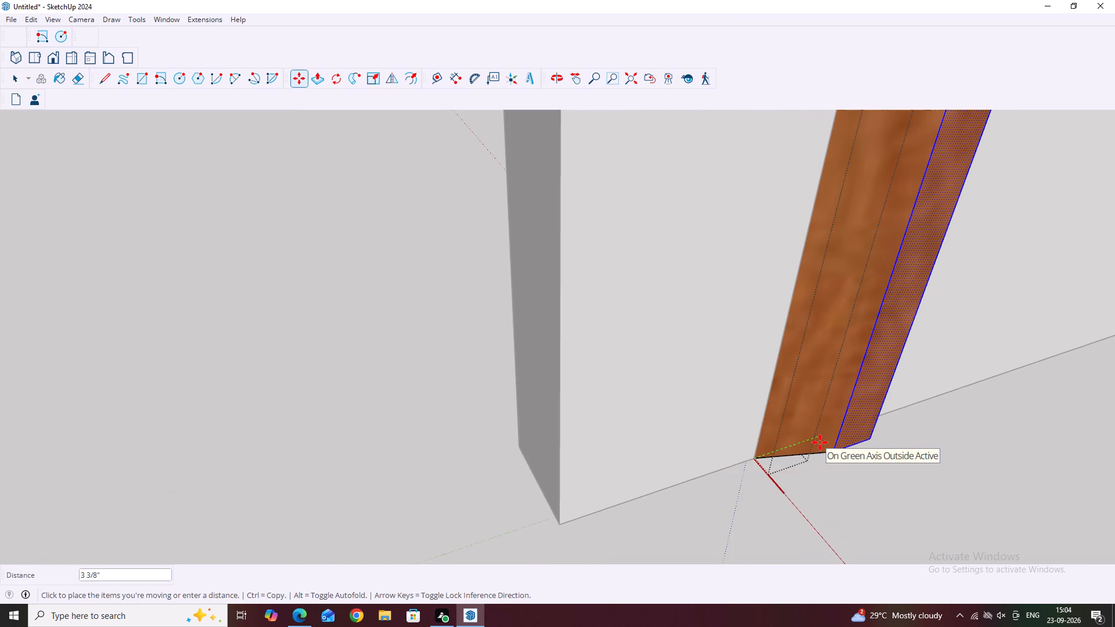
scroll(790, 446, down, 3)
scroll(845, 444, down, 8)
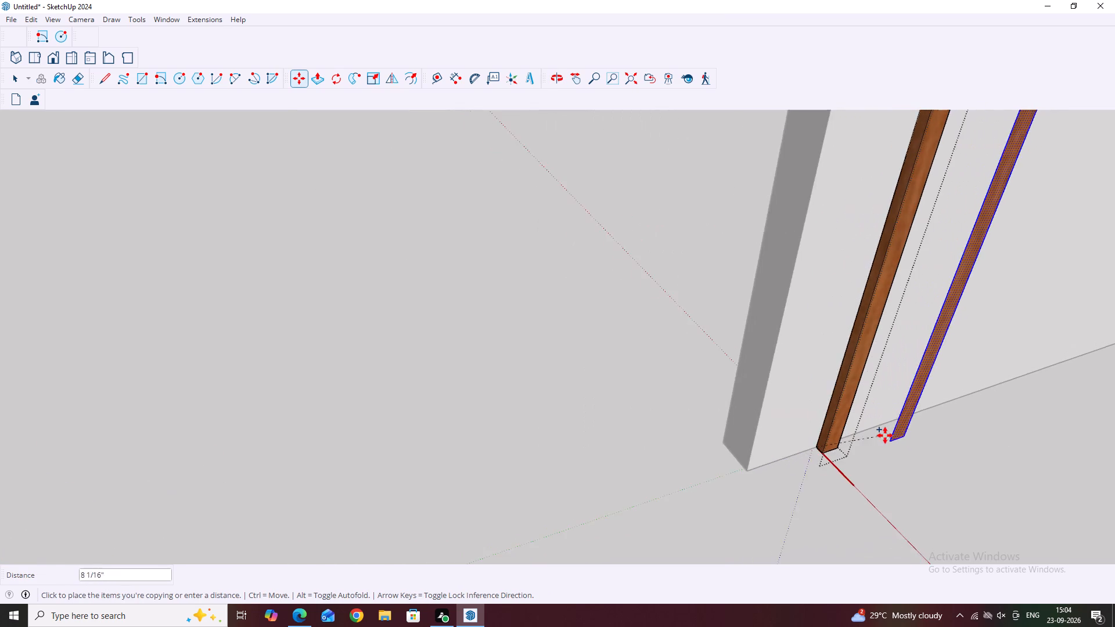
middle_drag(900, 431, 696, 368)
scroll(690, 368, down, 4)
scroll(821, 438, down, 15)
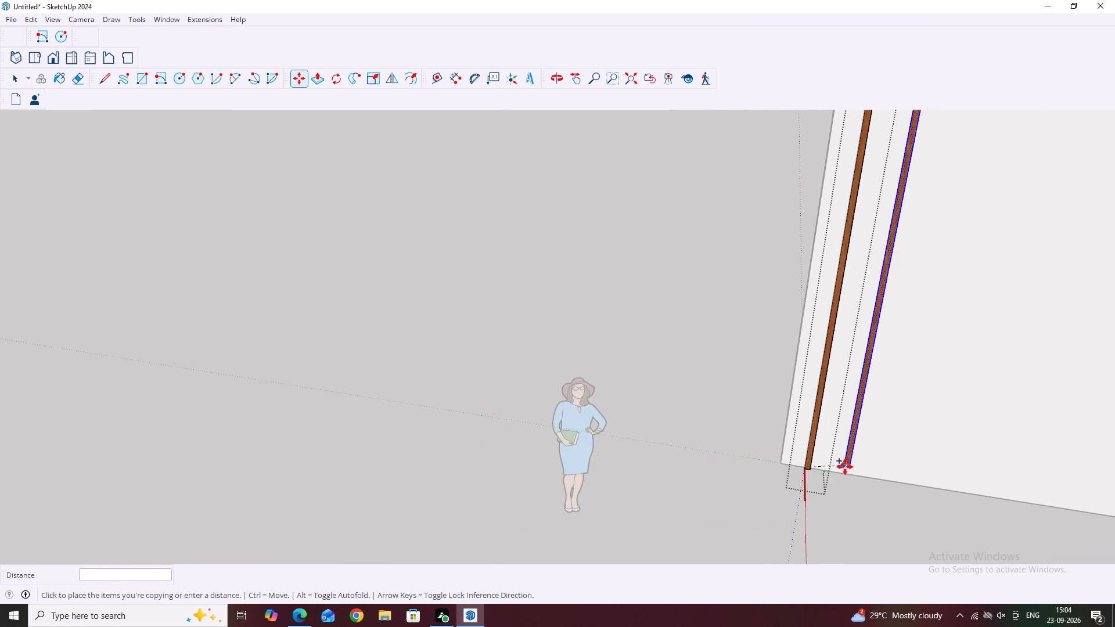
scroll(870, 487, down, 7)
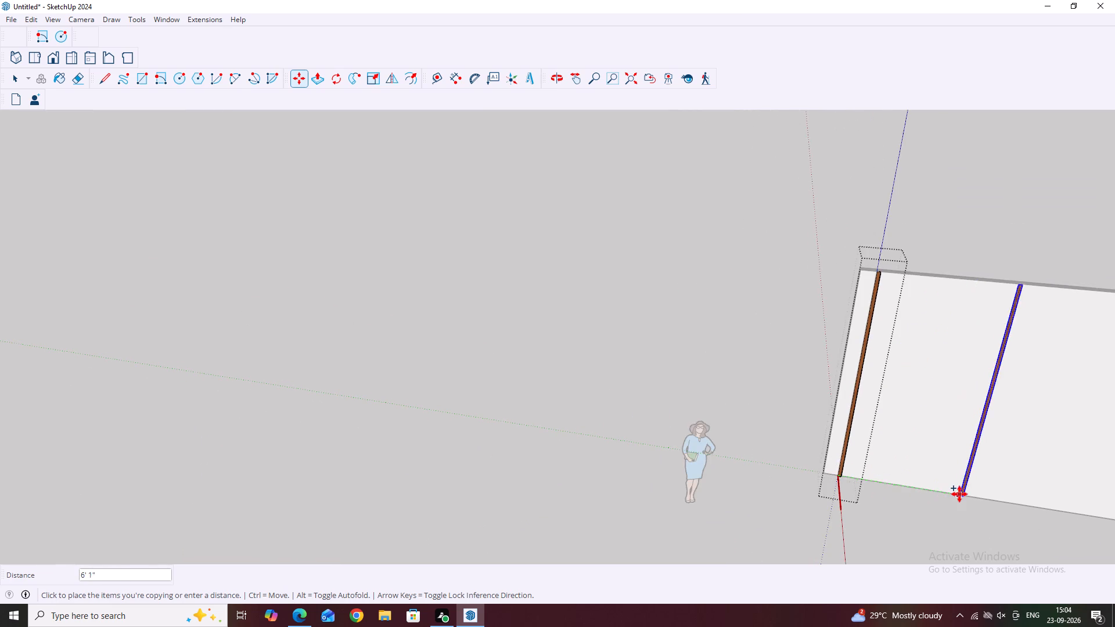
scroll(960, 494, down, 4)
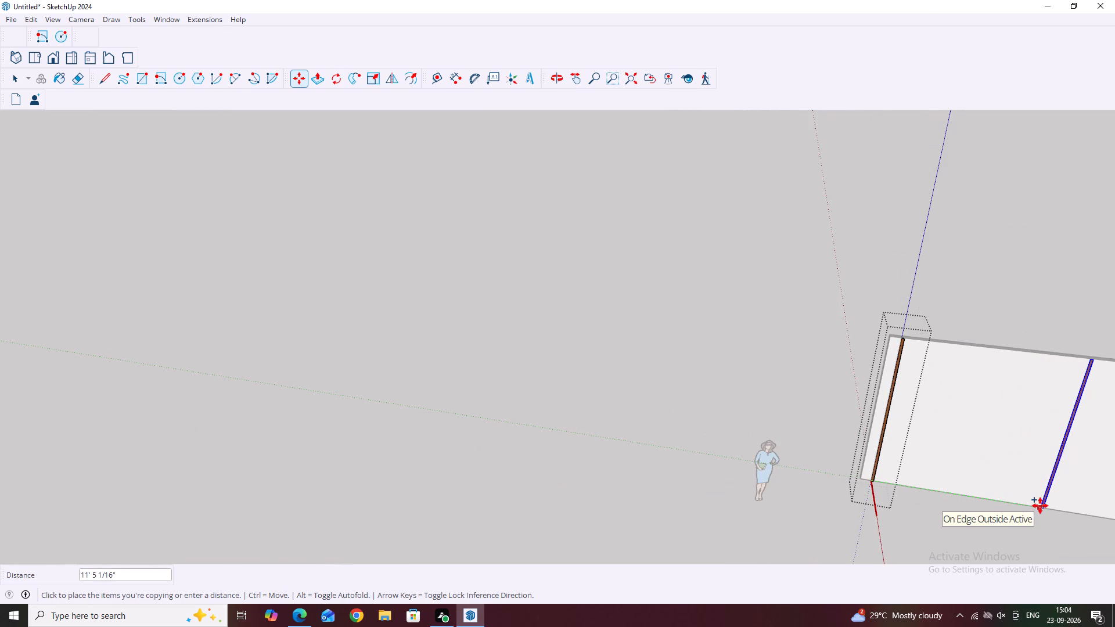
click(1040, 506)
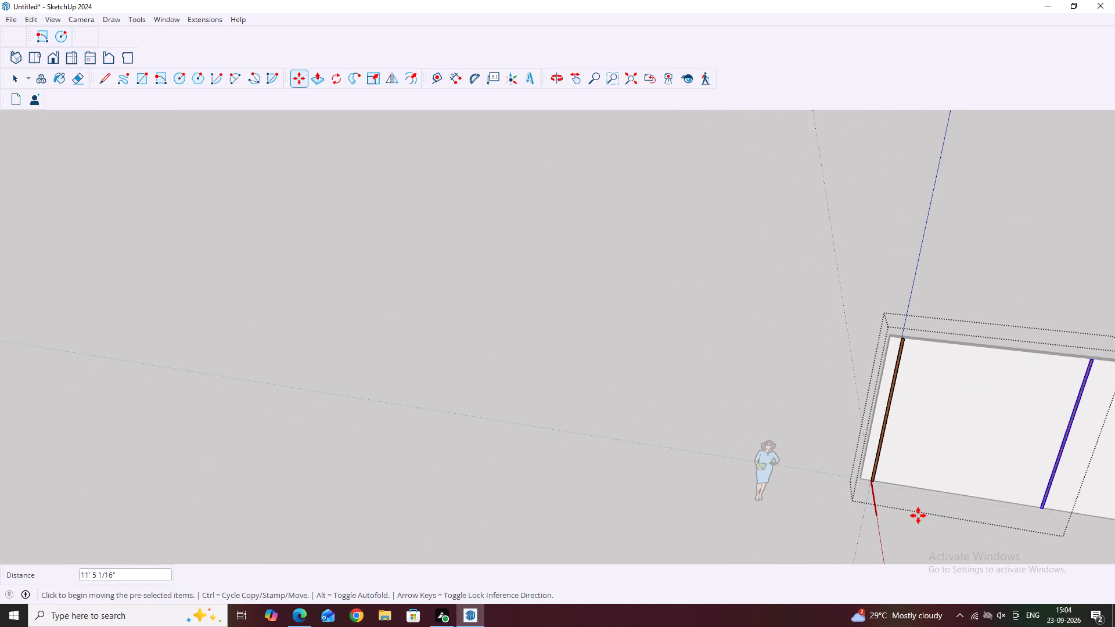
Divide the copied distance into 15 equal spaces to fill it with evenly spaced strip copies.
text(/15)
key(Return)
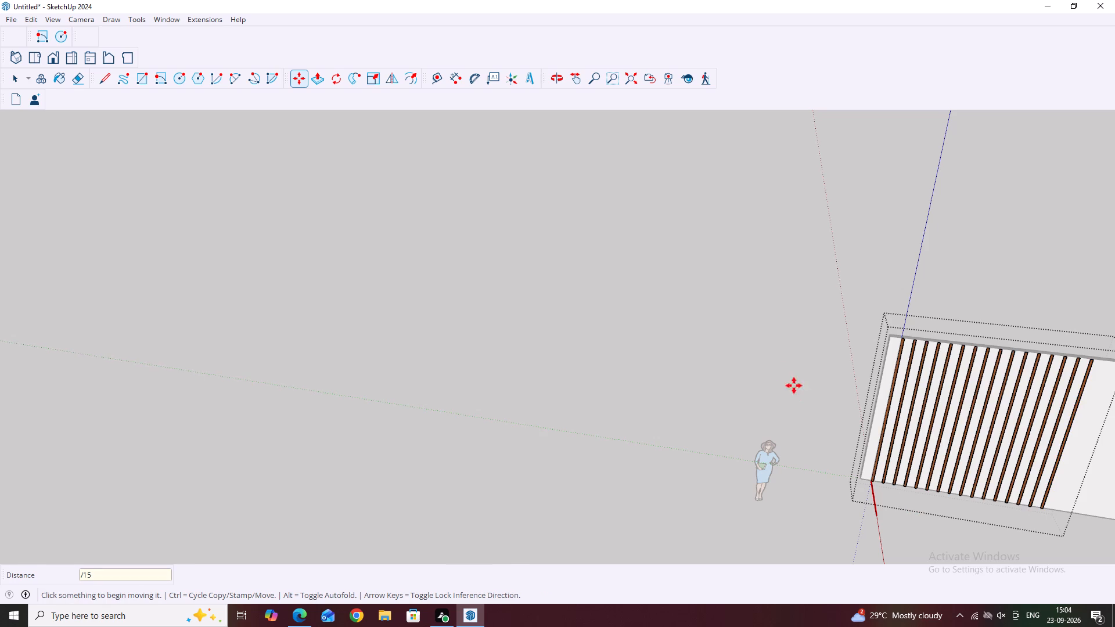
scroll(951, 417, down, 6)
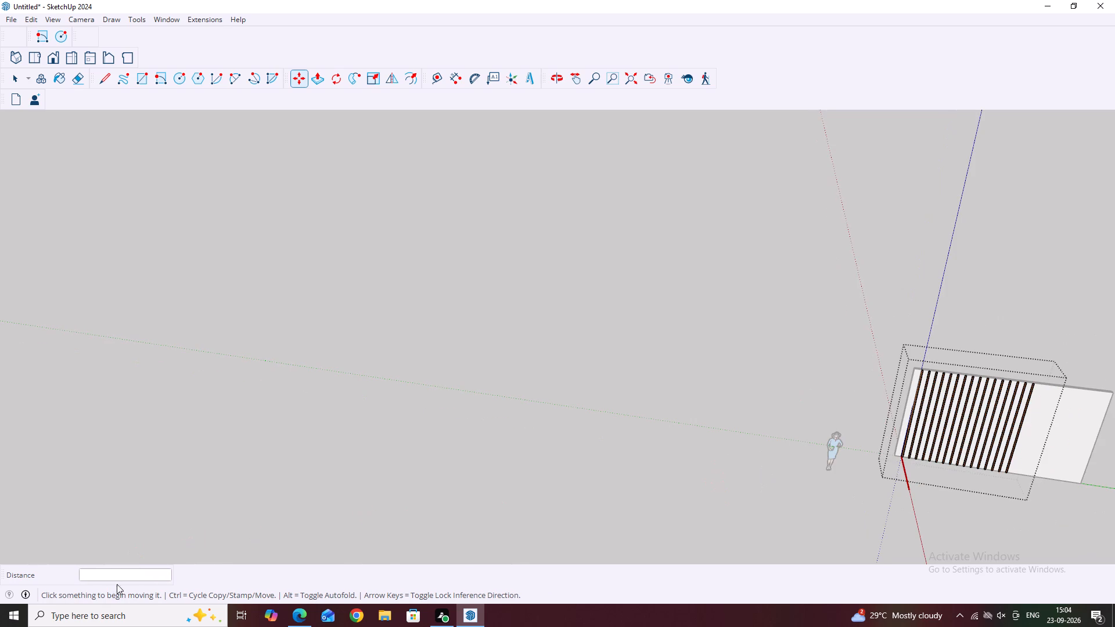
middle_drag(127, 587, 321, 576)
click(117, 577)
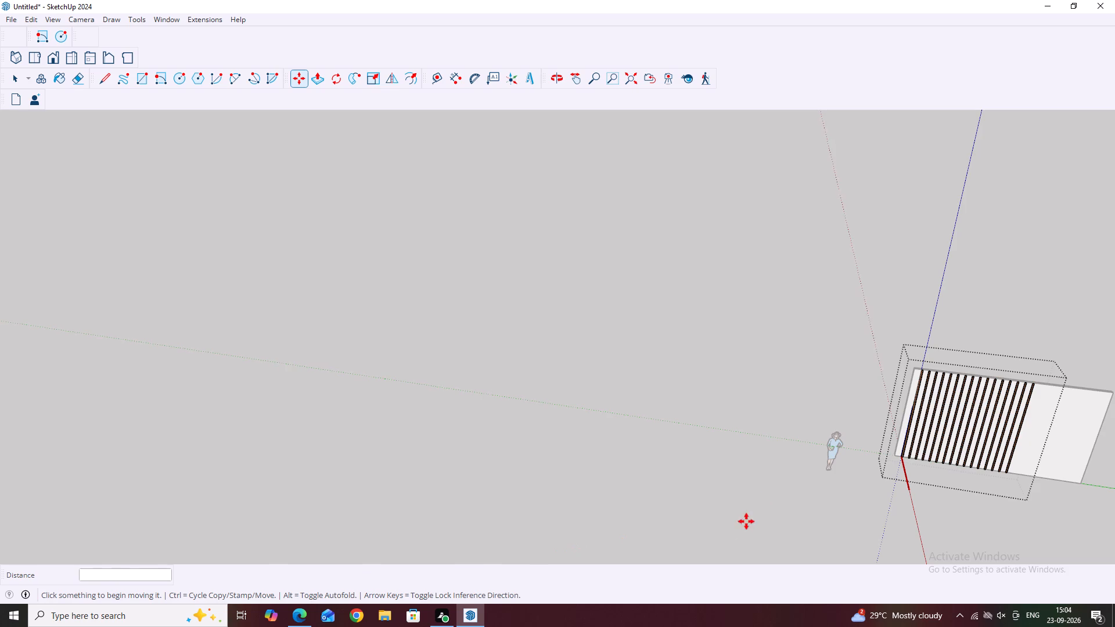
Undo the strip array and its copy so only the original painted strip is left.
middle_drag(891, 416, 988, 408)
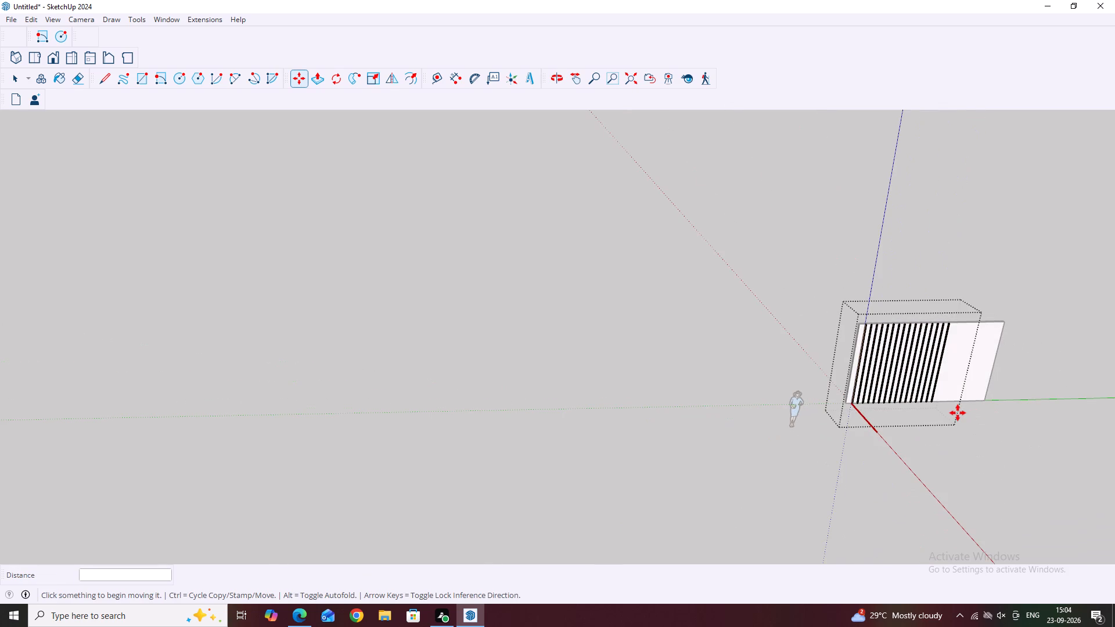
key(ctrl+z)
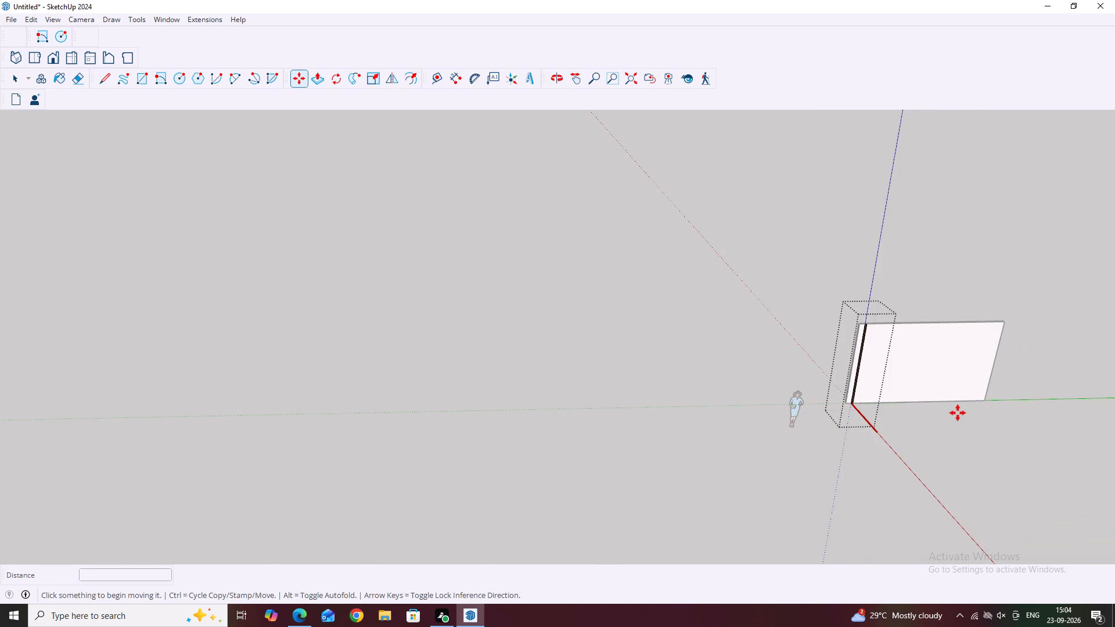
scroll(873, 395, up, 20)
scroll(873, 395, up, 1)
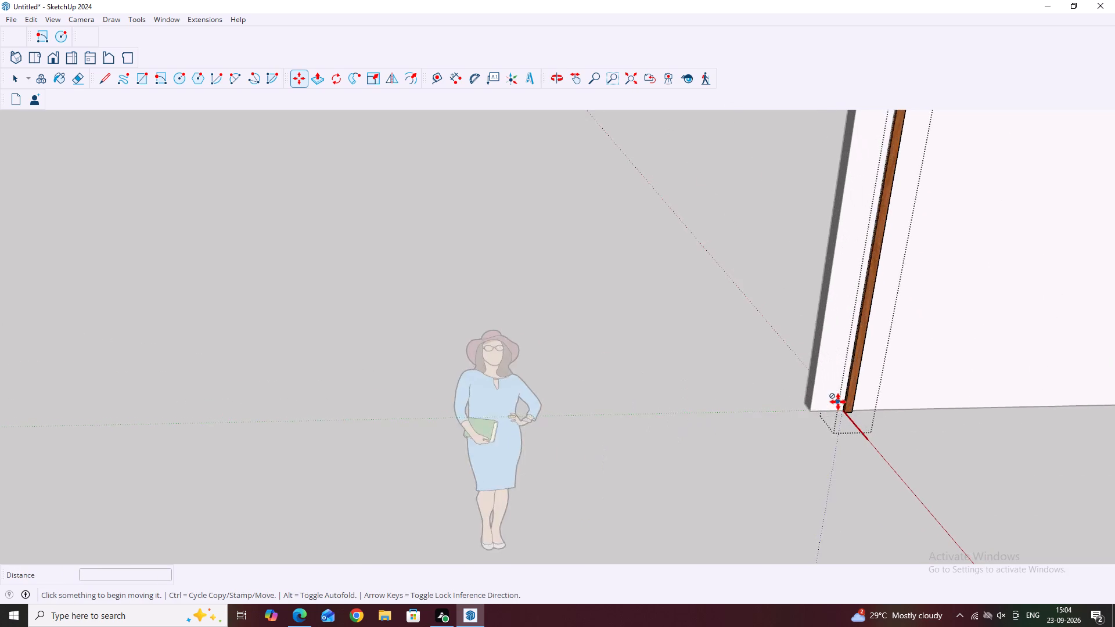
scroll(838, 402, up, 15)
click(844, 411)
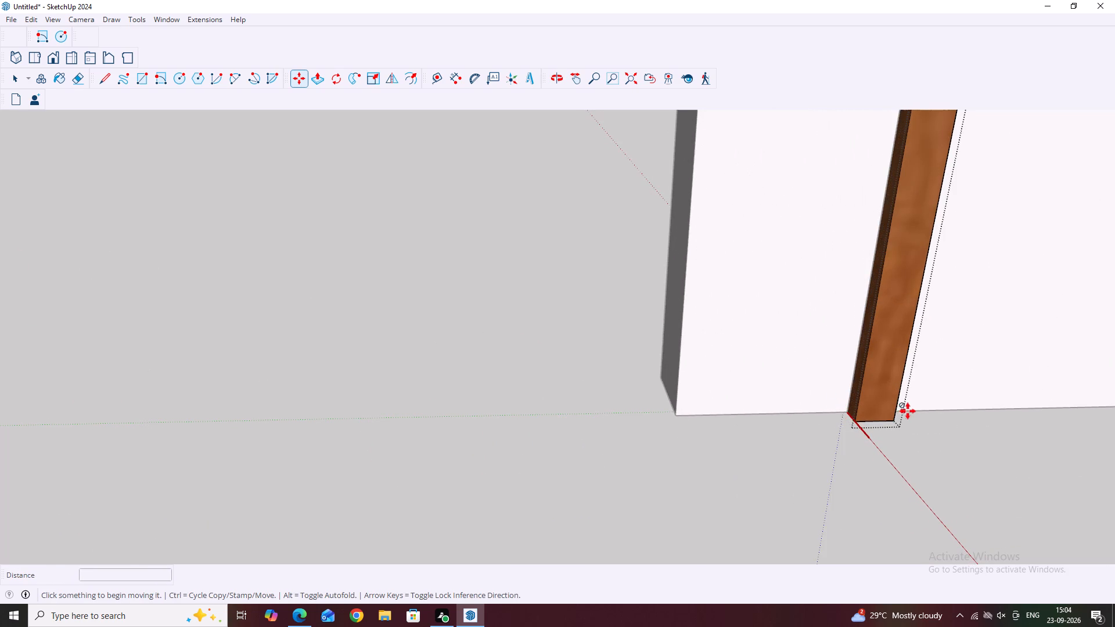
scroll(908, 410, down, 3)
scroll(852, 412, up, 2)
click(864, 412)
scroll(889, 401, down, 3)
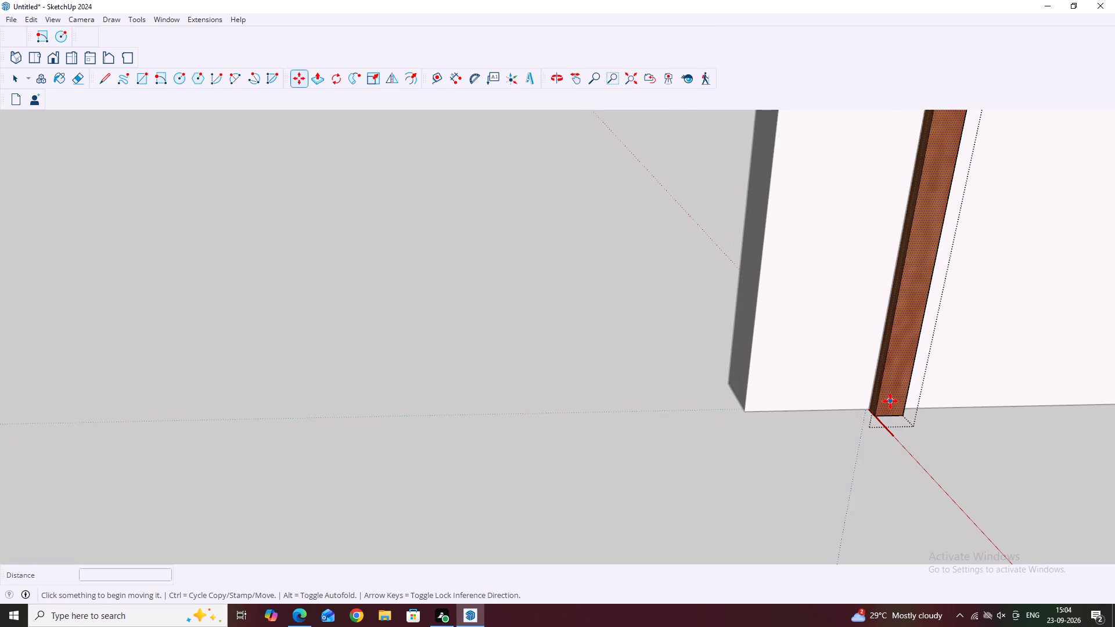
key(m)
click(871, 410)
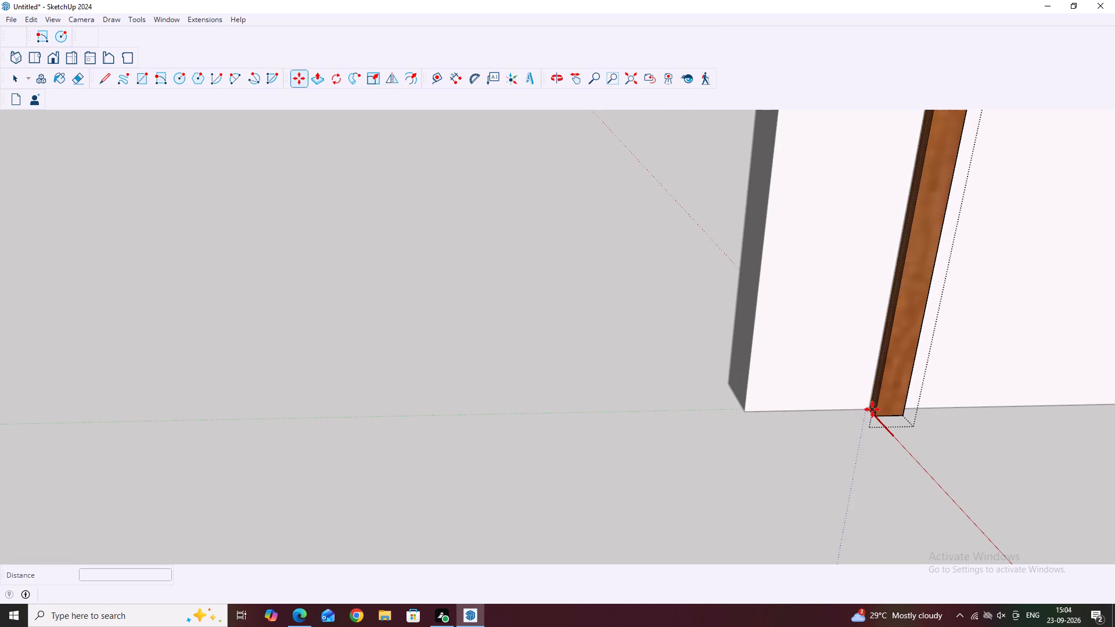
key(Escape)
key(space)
Select the painted strip's front face with its edges and copy it about 3" along the green axis from the back bottom corner.
scroll(631, 446, down, 9)
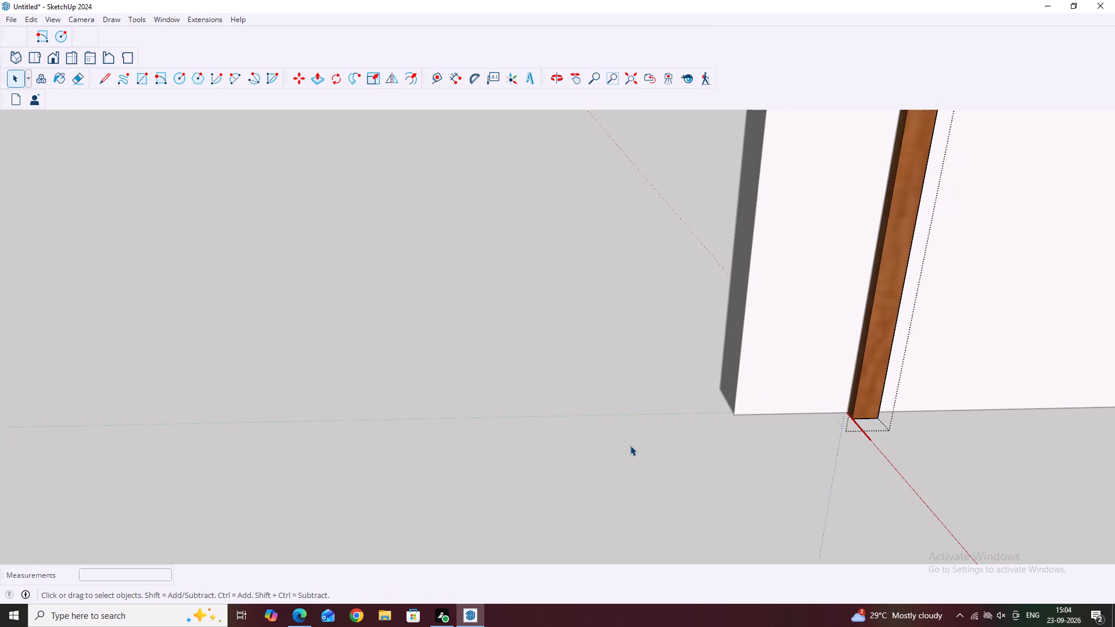
scroll(630, 445, down, 18)
middle_drag(707, 271, 641, 377)
scroll(641, 379, down, 3)
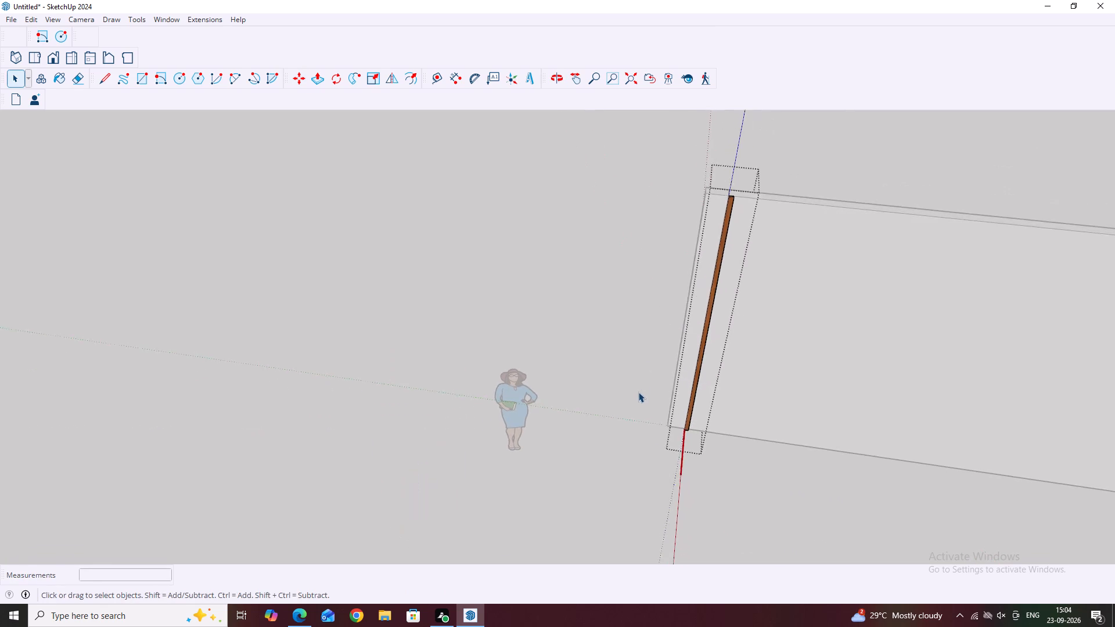
scroll(638, 392, down, 2)
scroll(672, 426, up, 12)
middle_drag(719, 434, 694, 359)
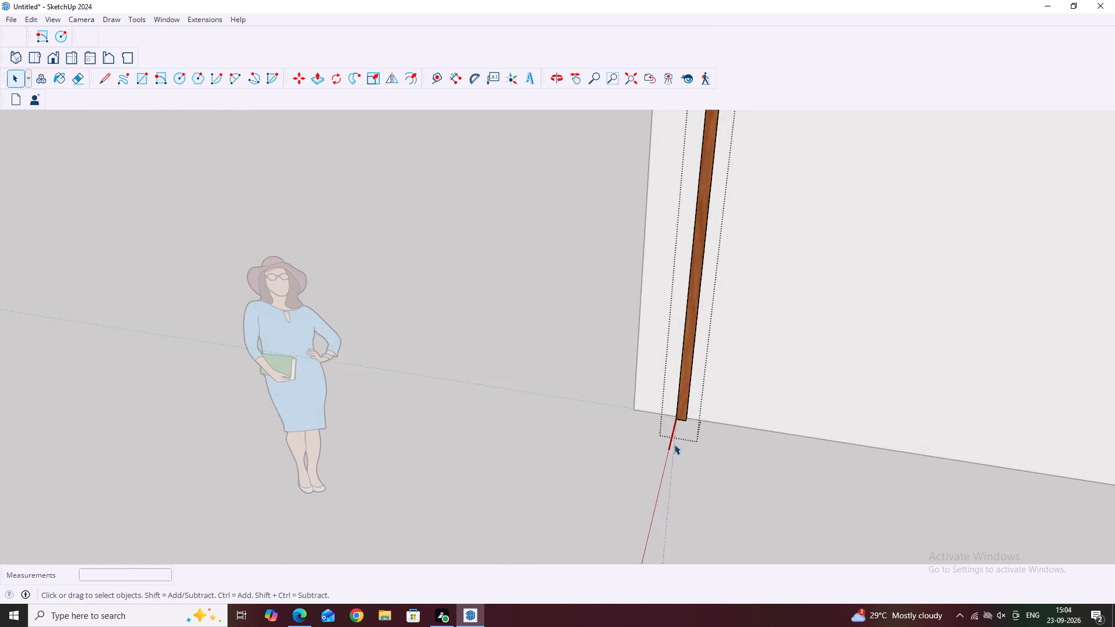
middle_drag(673, 448, 695, 375)
scroll(690, 380, up, 11)
double_click(704, 387)
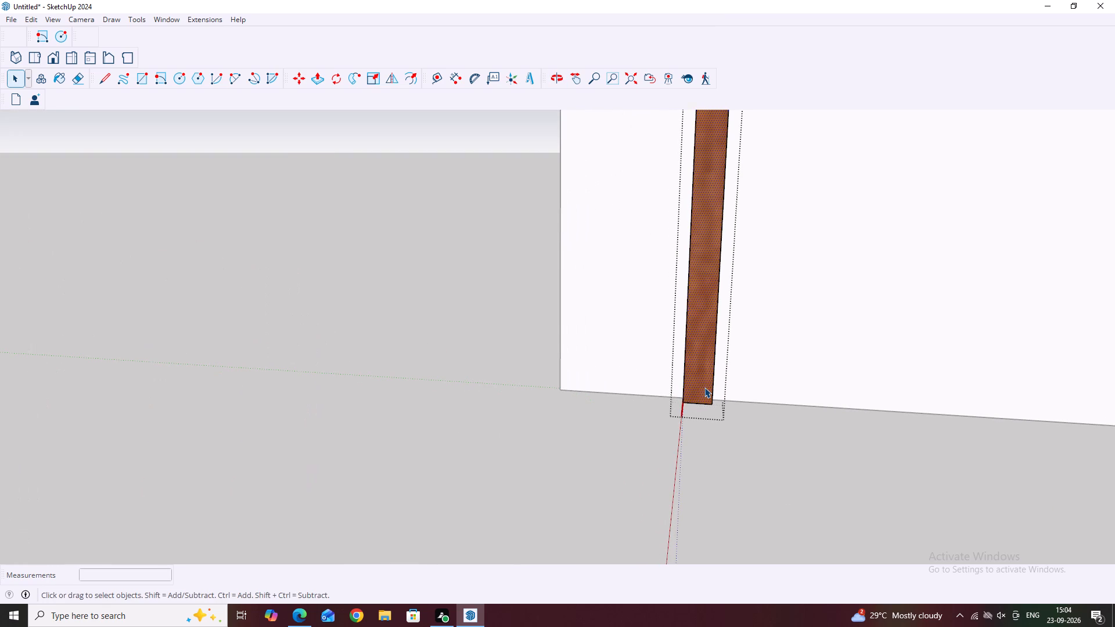
middle_drag(682, 402, 744, 399)
scroll(634, 394, down, 5)
middle_drag(638, 405, 752, 417)
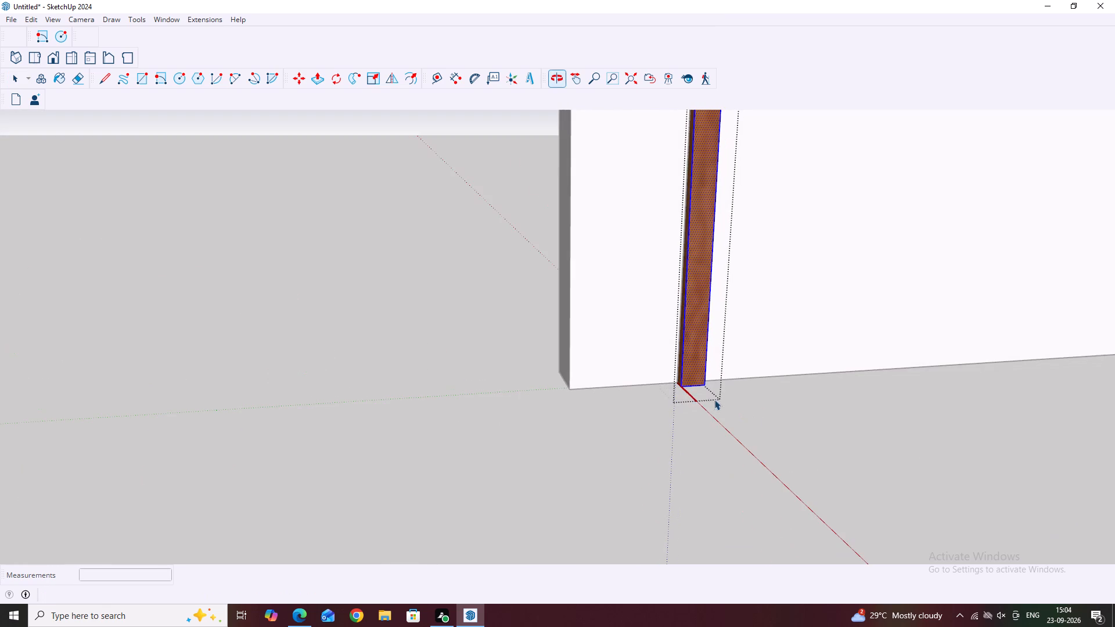
middle_drag(690, 393, 696, 395)
scroll(690, 391, up, 3)
double_click(690, 372)
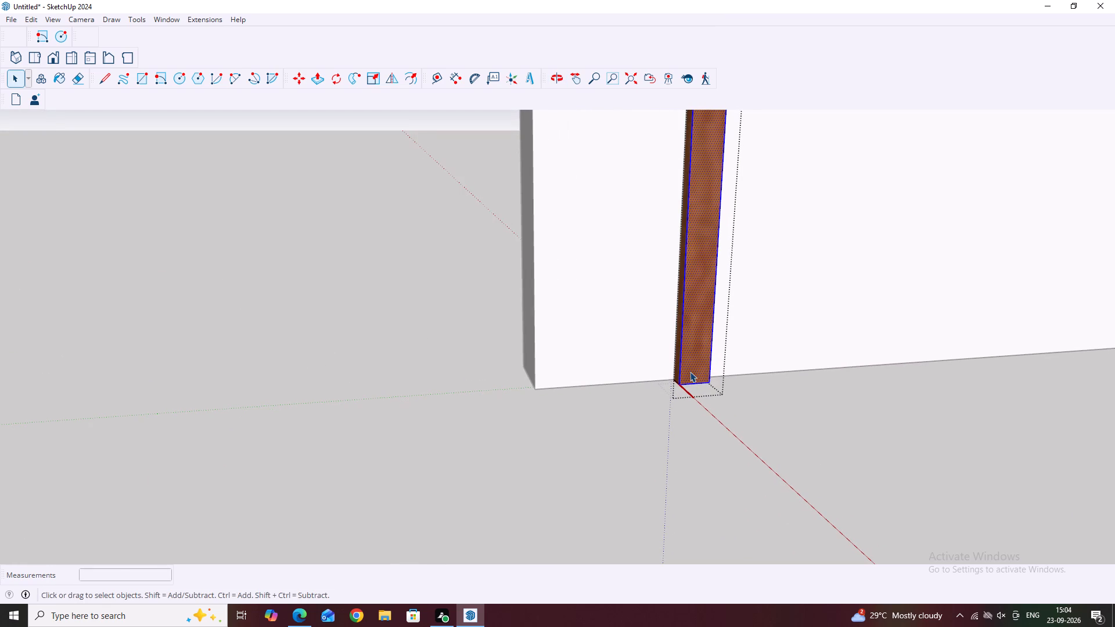
click(690, 372)
double_click(690, 372)
key(m)
scroll(685, 372, up, 14)
click(672, 383)
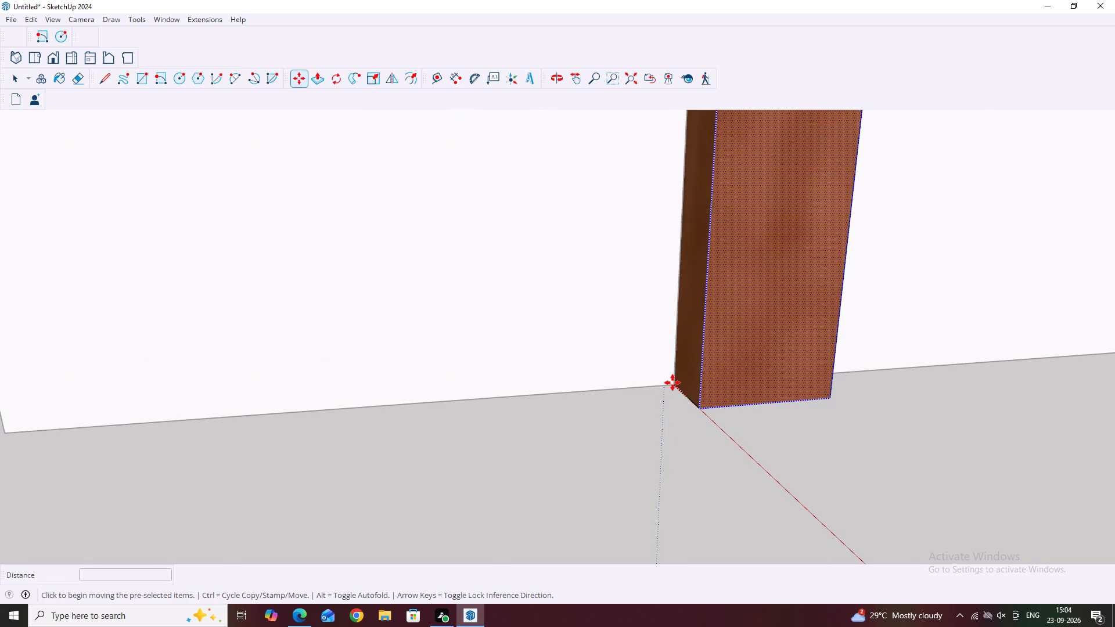
scroll(786, 378, down, 4)
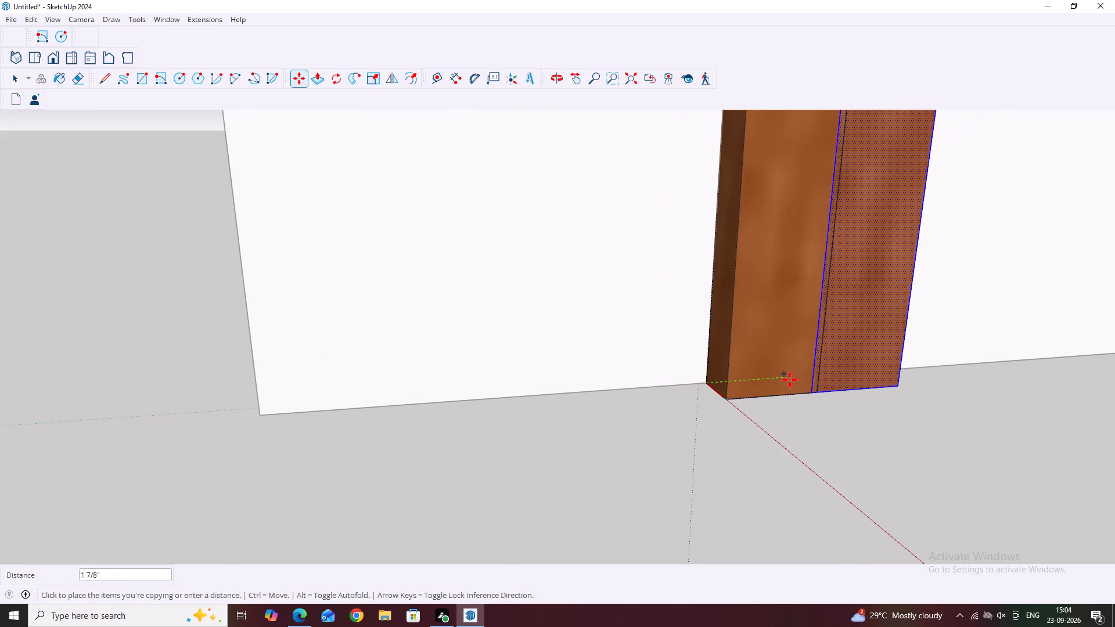
middle_drag(835, 376, 706, 354)
scroll(864, 407, up, 2)
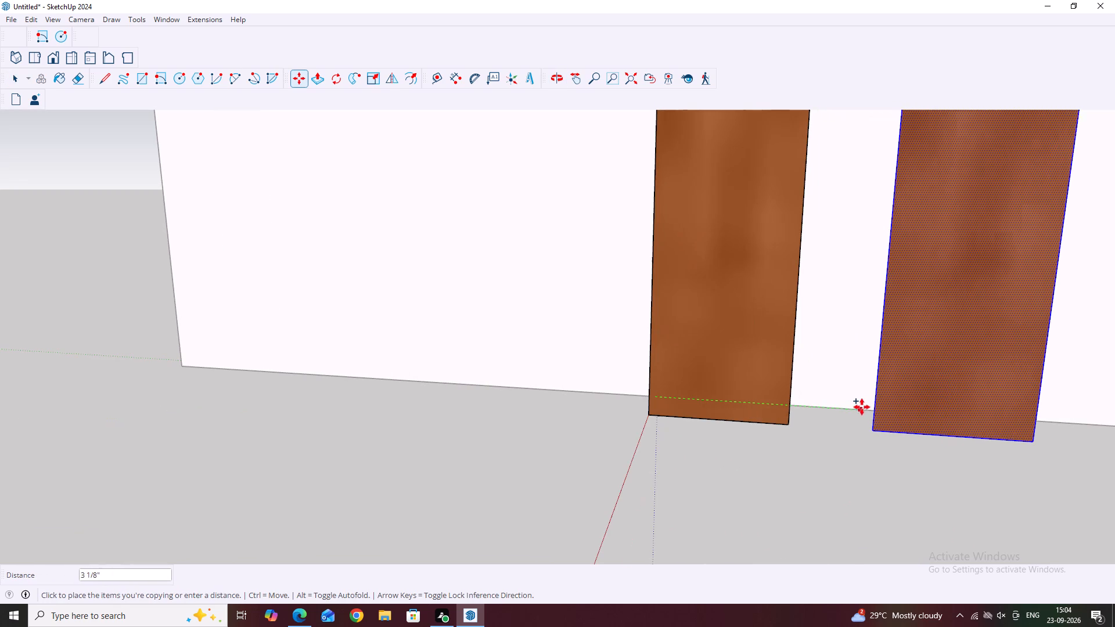
click(853, 411)
key(Escape)
key(space)
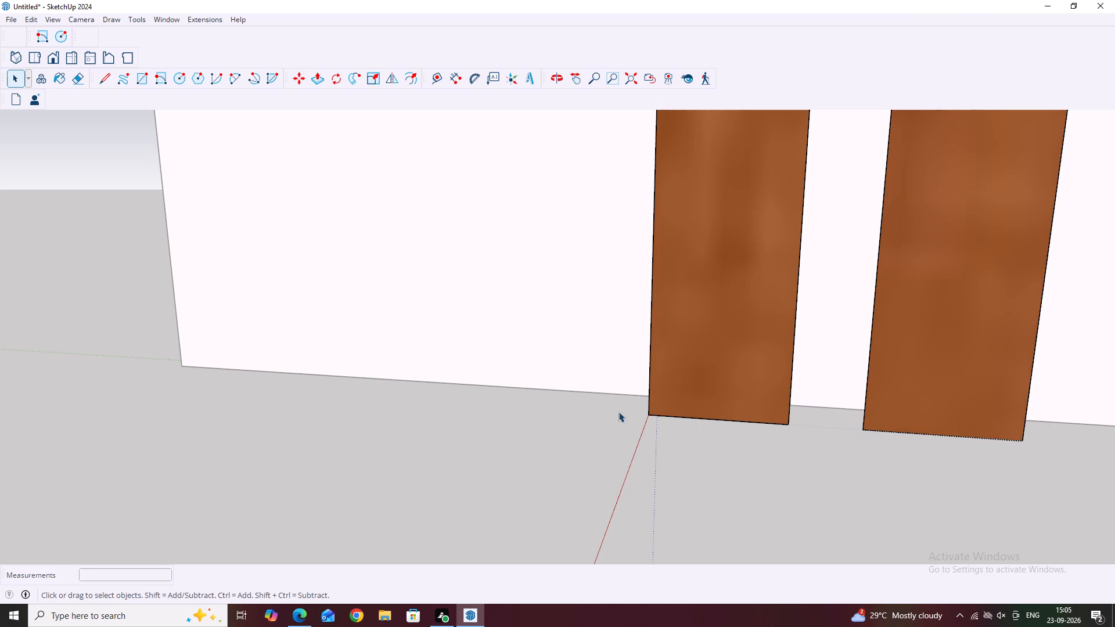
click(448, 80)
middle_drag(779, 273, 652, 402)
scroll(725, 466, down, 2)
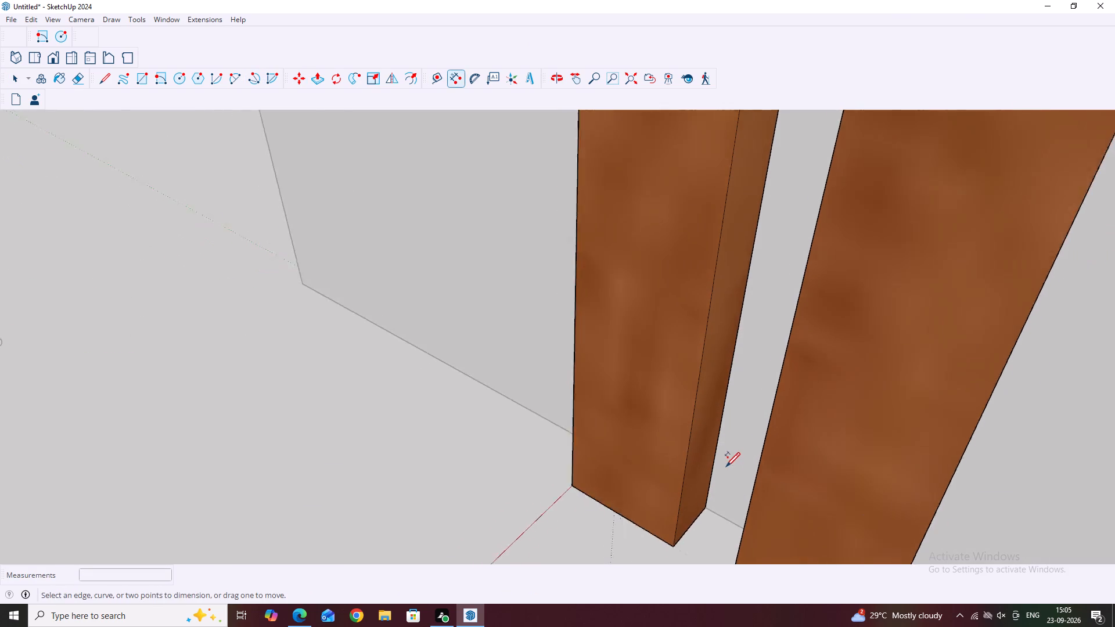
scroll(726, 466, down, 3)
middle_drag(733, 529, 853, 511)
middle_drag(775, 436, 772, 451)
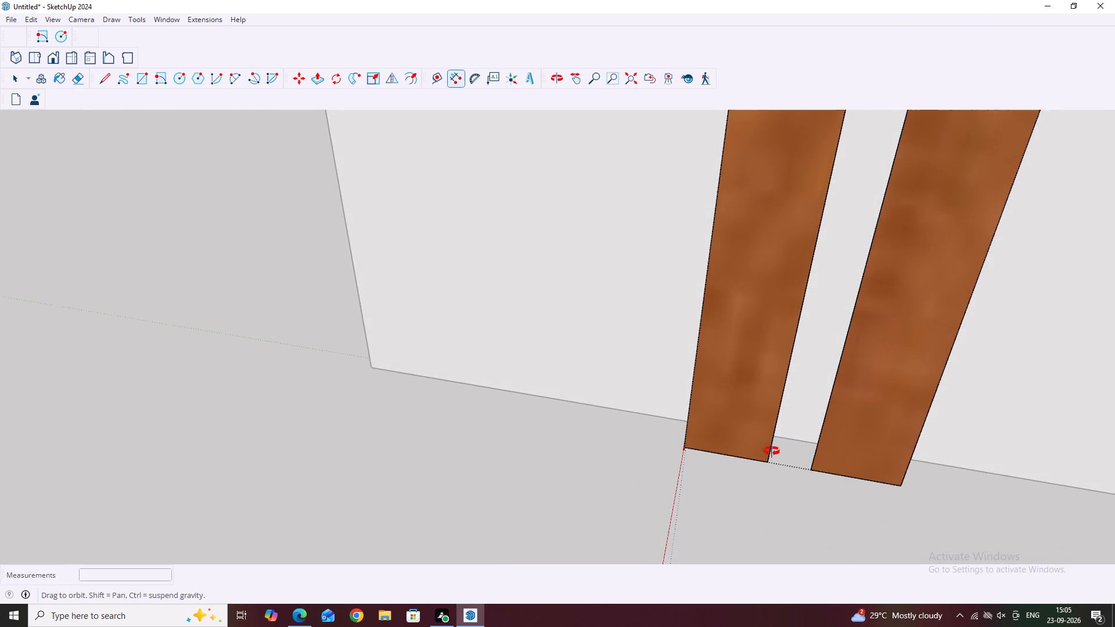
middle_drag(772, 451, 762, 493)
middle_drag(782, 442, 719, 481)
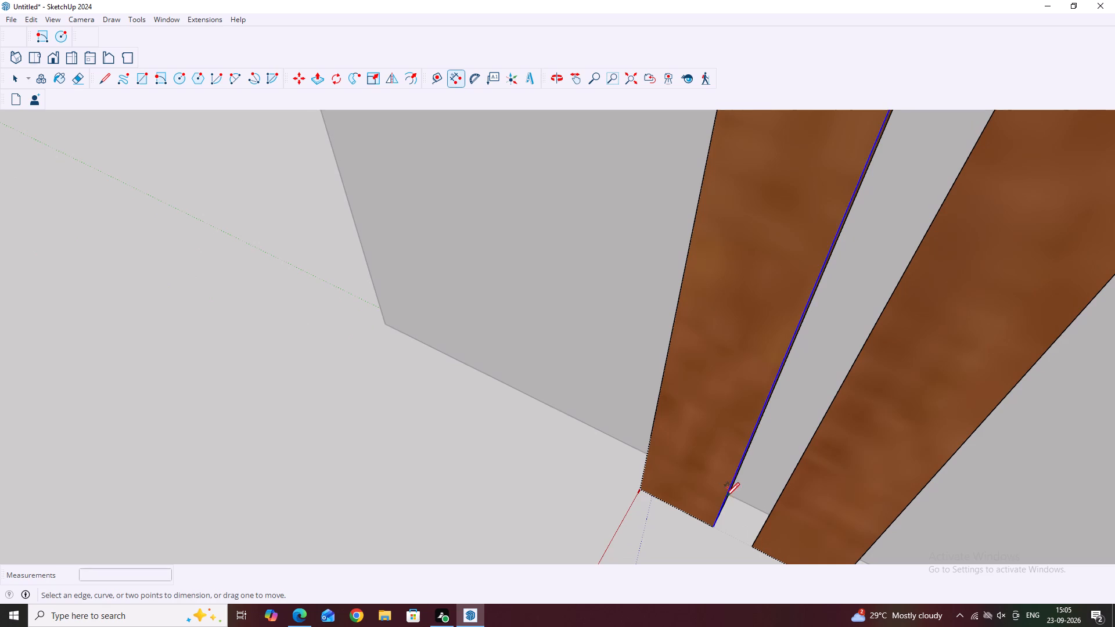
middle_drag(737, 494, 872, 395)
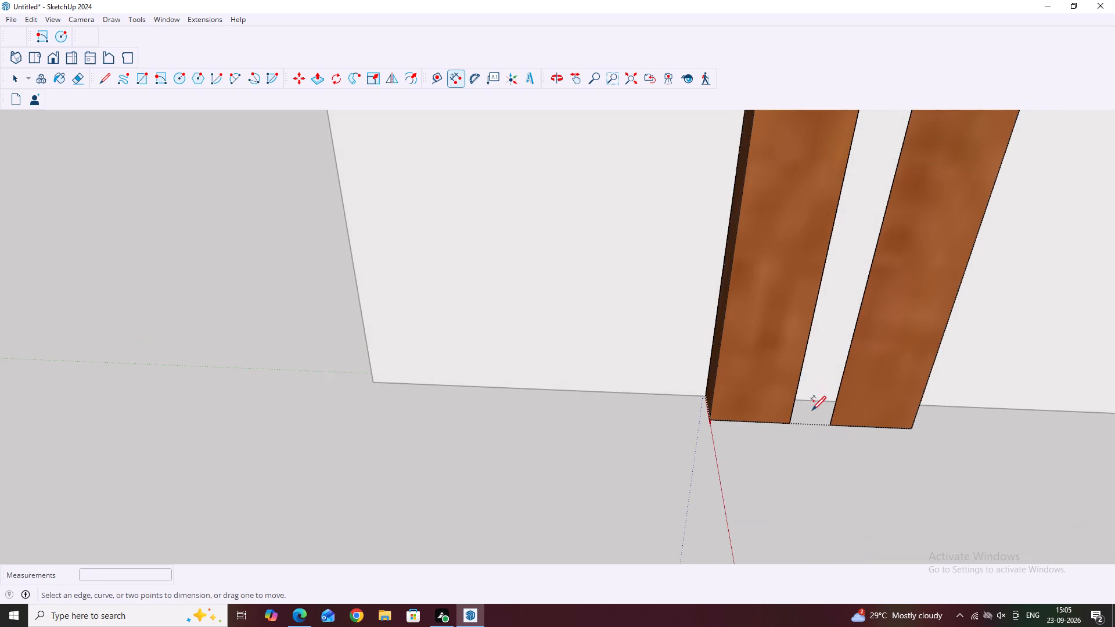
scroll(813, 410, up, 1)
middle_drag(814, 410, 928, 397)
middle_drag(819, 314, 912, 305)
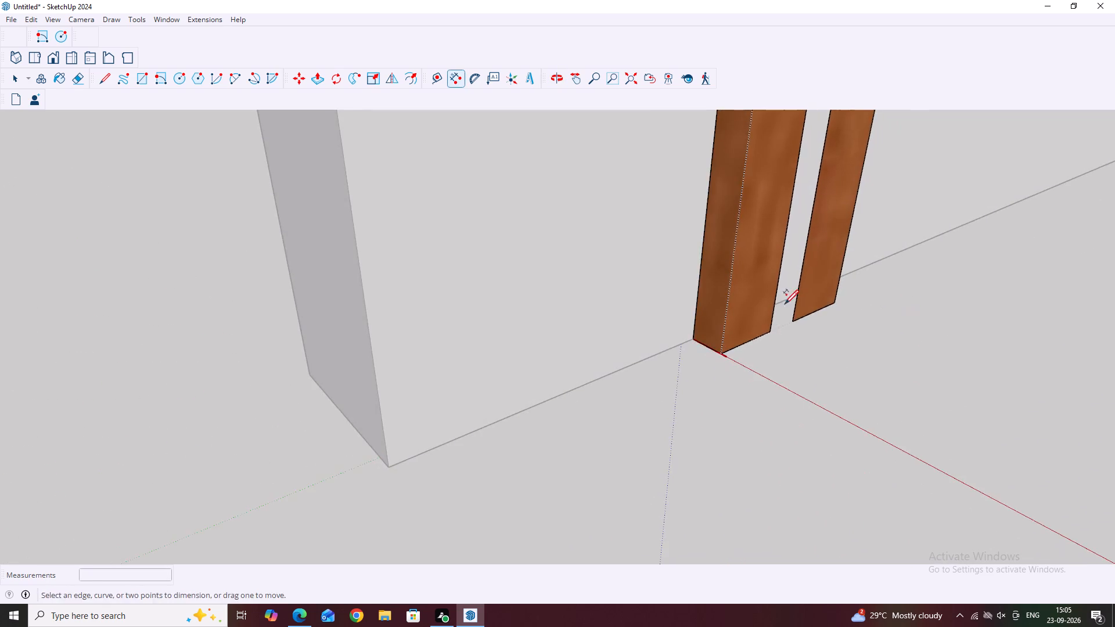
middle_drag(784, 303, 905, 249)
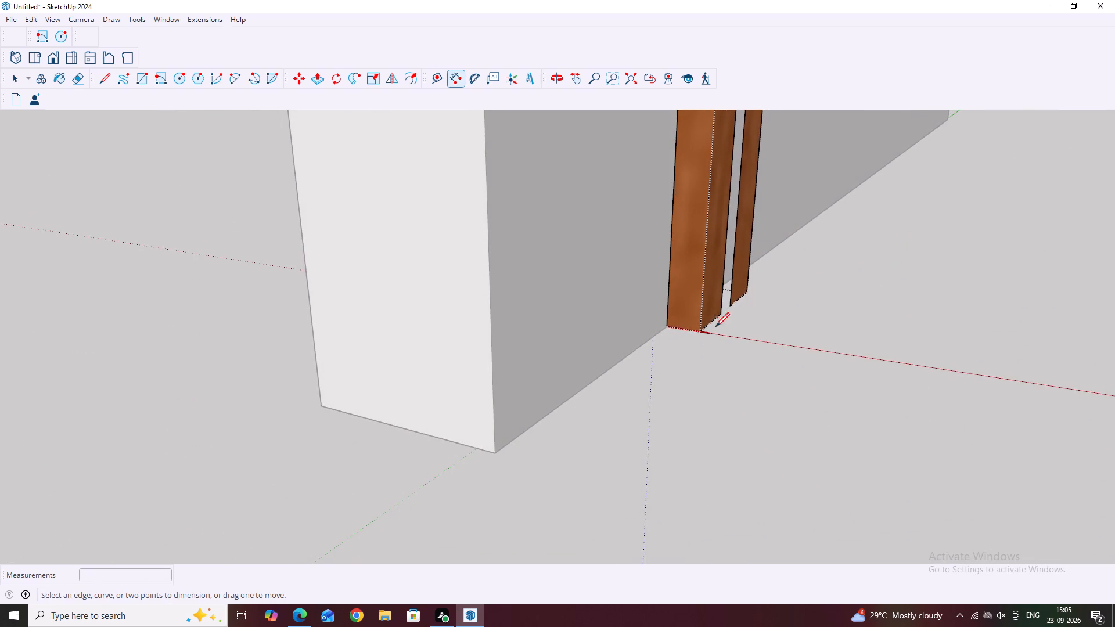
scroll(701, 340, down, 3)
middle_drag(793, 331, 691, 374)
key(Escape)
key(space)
Undo the short-distance copy of the strip's front face and edges so only the original painted strip is left.
scroll(728, 370, down, 5)
middle_drag(886, 322, 765, 345)
click(776, 359)
key(Delete)
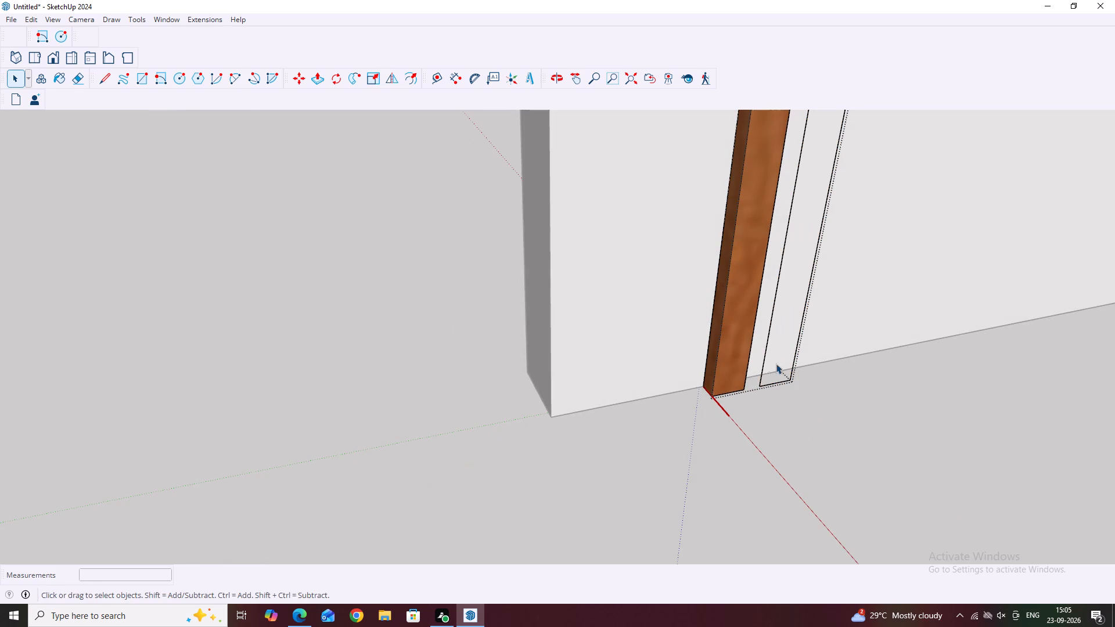
key(ctrl+z)
key(ctrl+z)
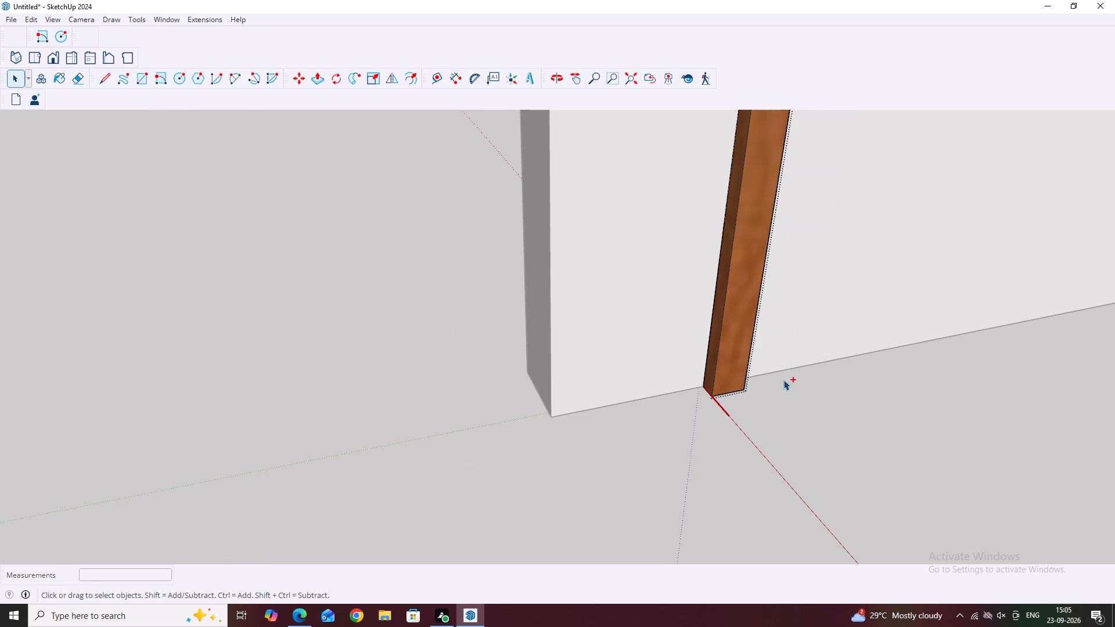
Select the entire painted strip with all its connected faces and edges and make it a component.
middle_drag(765, 381, 685, 348)
triple_click(719, 382)
double_click(720, 382)
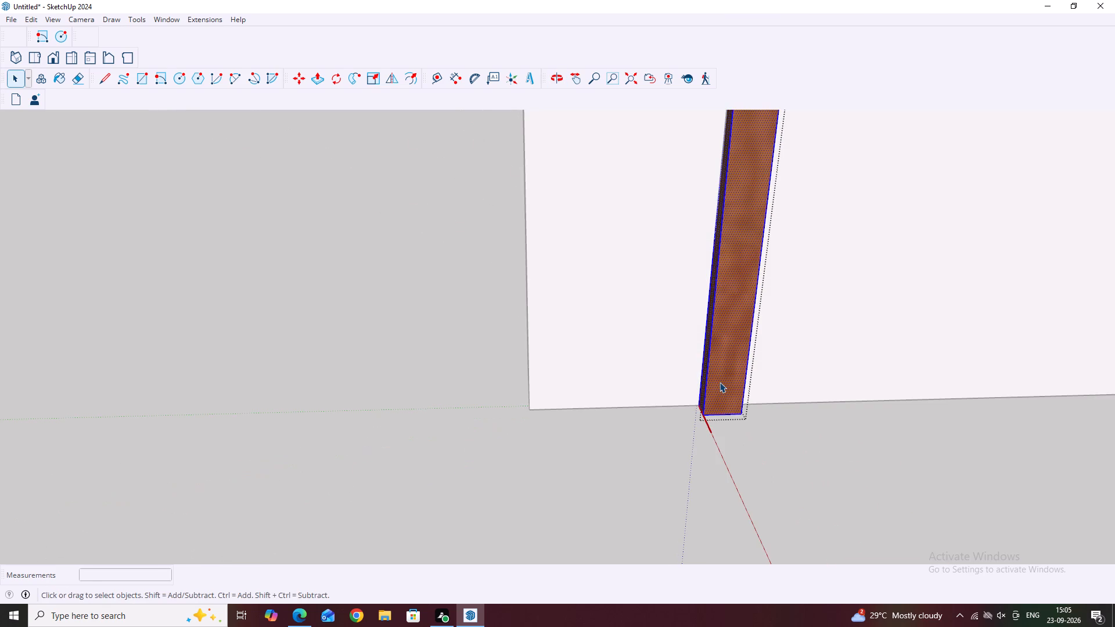
right_click(714, 379)
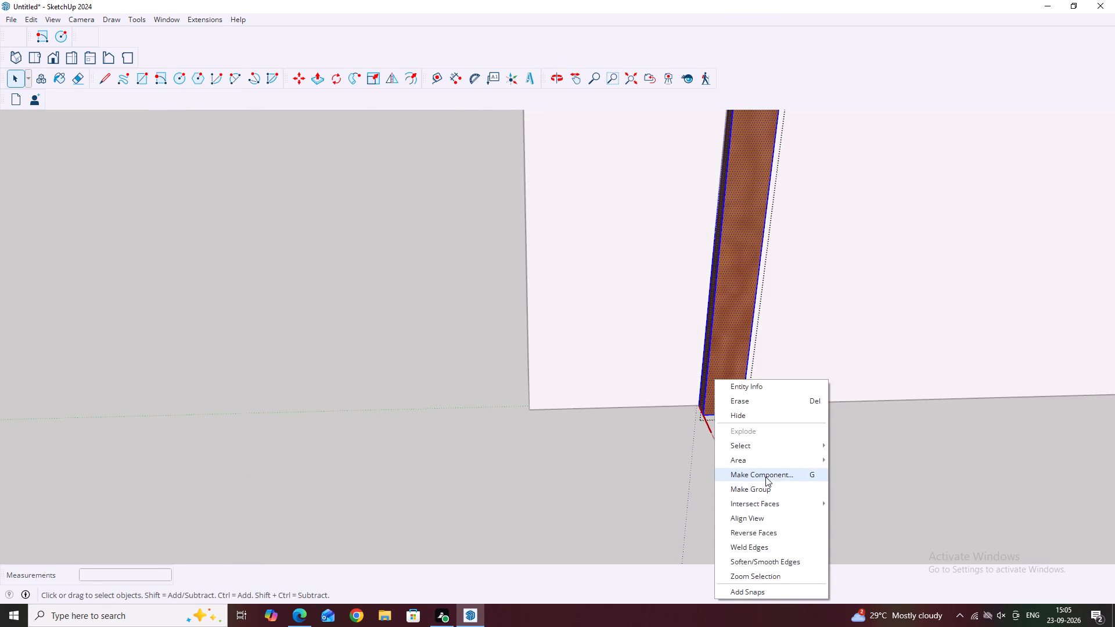
click(765, 477)
click(567, 449)
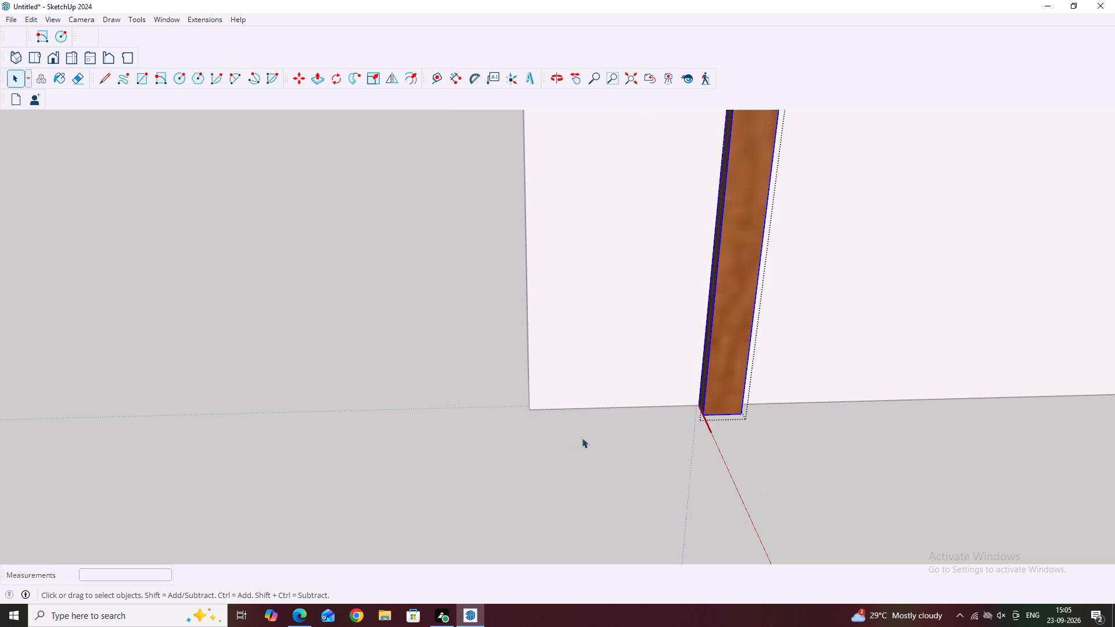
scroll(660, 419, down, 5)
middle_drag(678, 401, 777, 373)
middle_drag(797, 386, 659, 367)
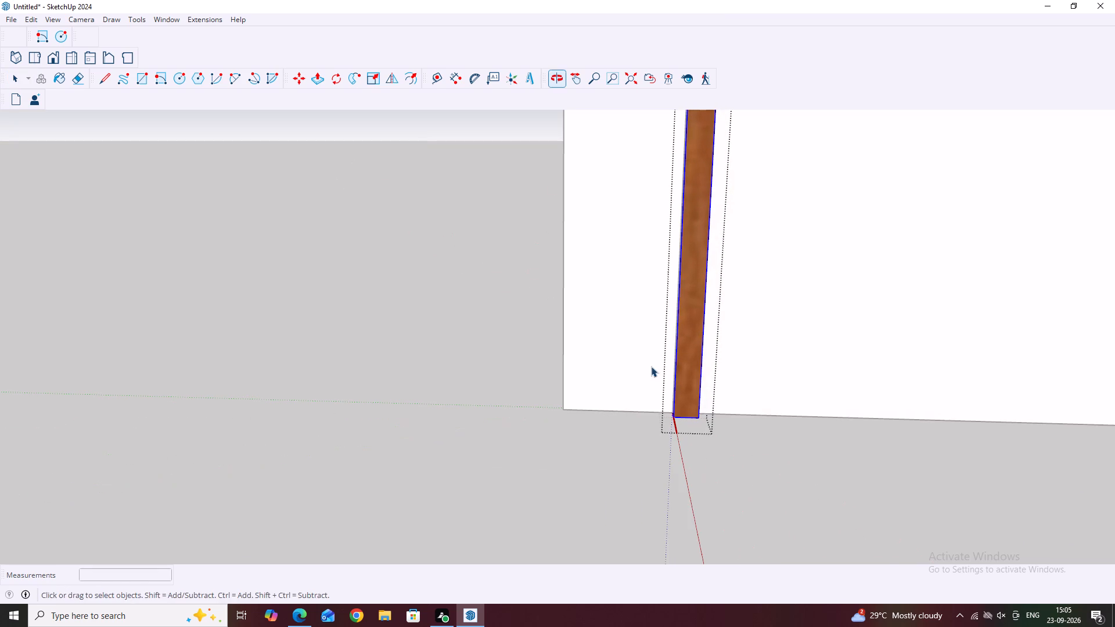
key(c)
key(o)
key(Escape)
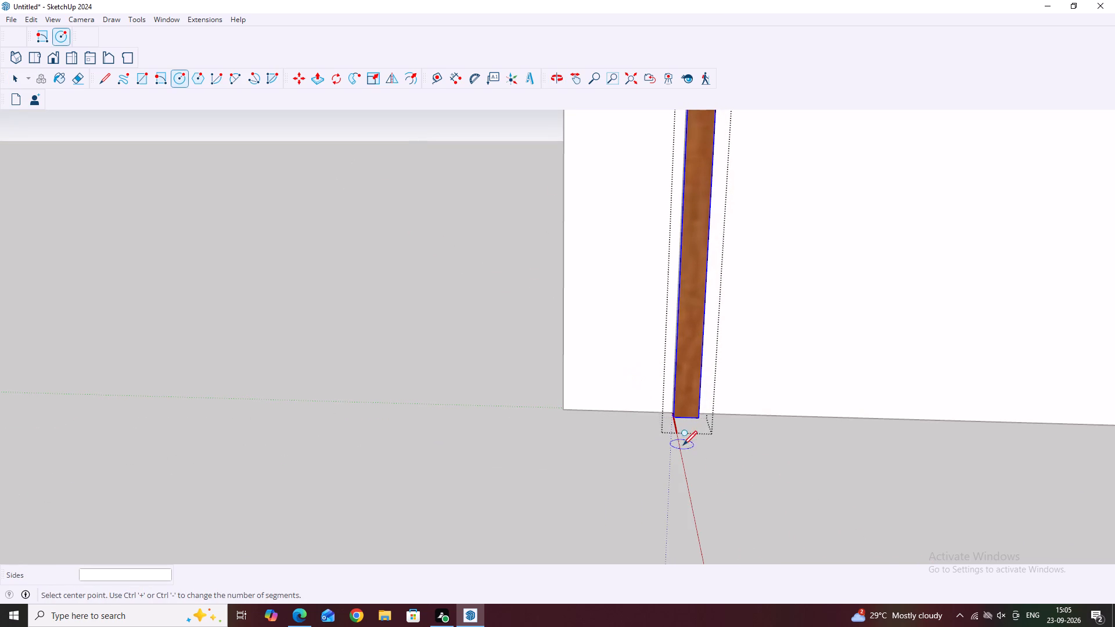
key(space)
Copy the painted strip component about 7' 1/2" along the panel's lower edge, starting from its back bottom corner.
key(m)
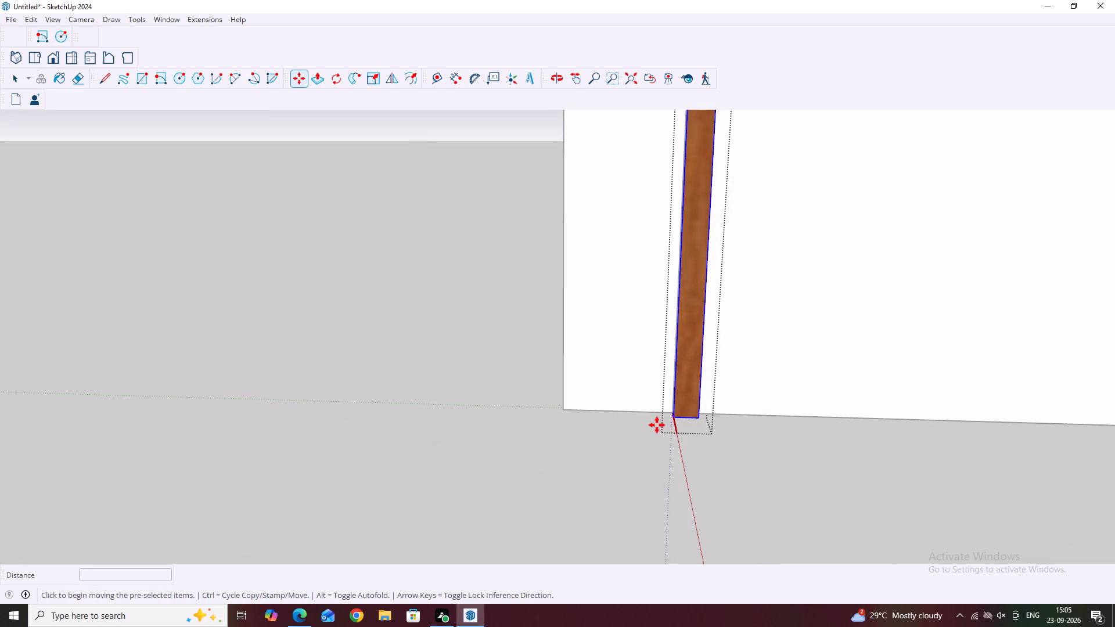
middle_drag(657, 425, 800, 386)
scroll(635, 363, up, 2)
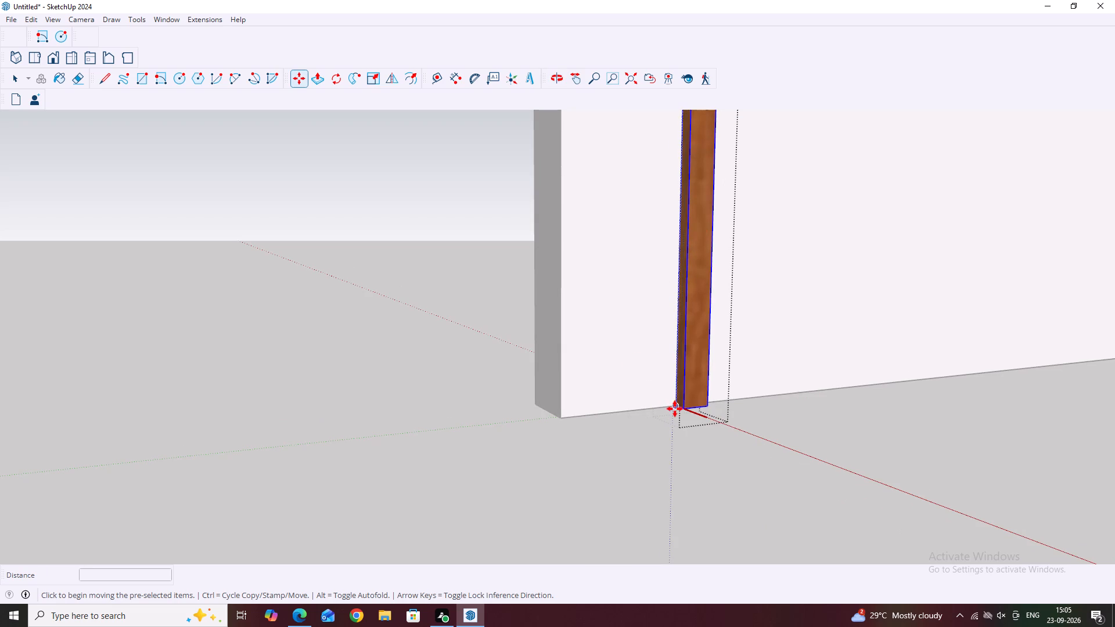
click(675, 409)
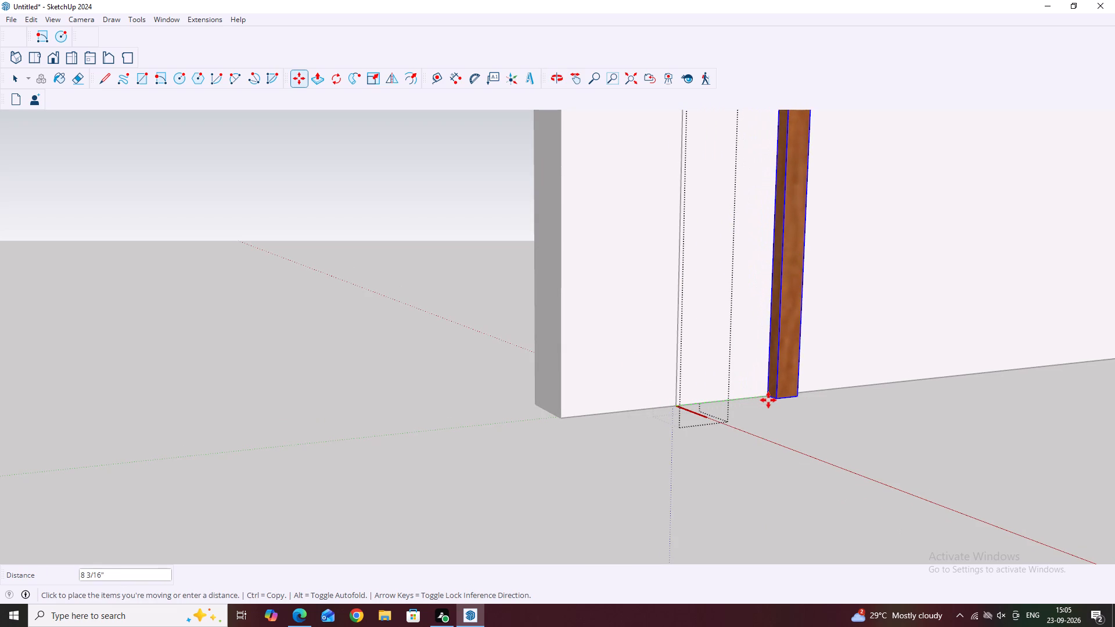
scroll(722, 404, up, 3)
middle_drag(786, 407, 617, 386)
scroll(645, 393, down, 7)
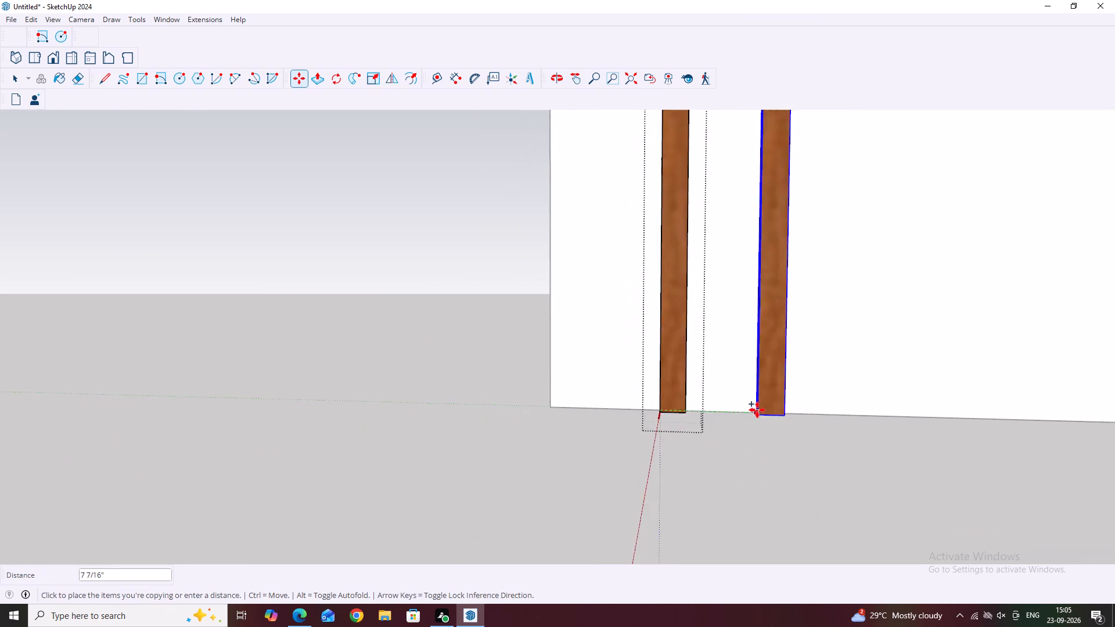
scroll(757, 410, down, 18)
scroll(847, 419, down, 16)
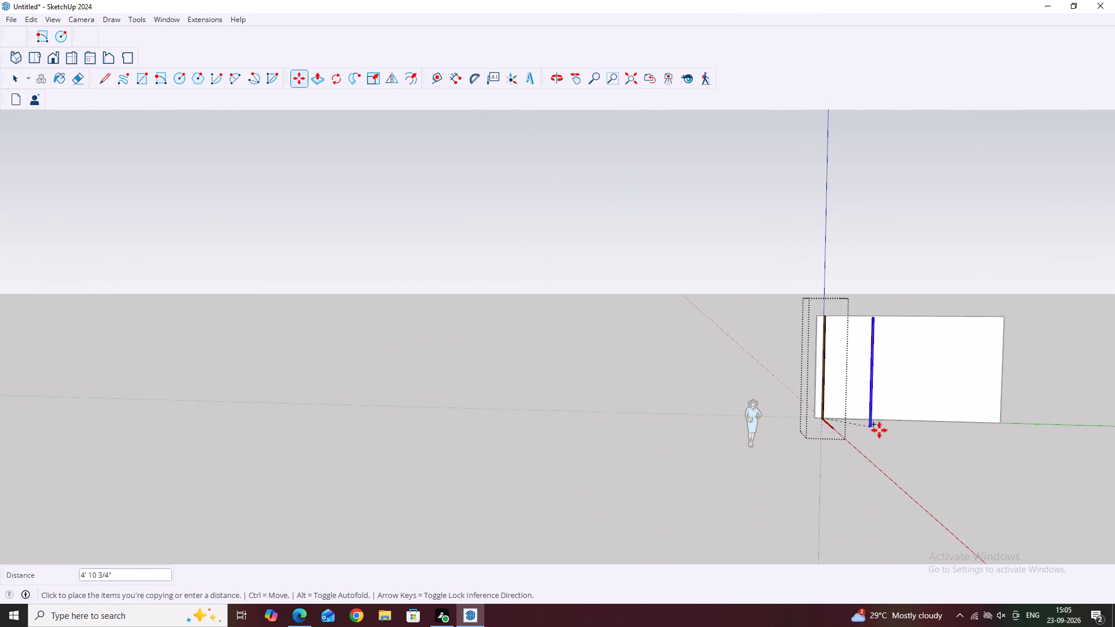
scroll(889, 432, up, 1)
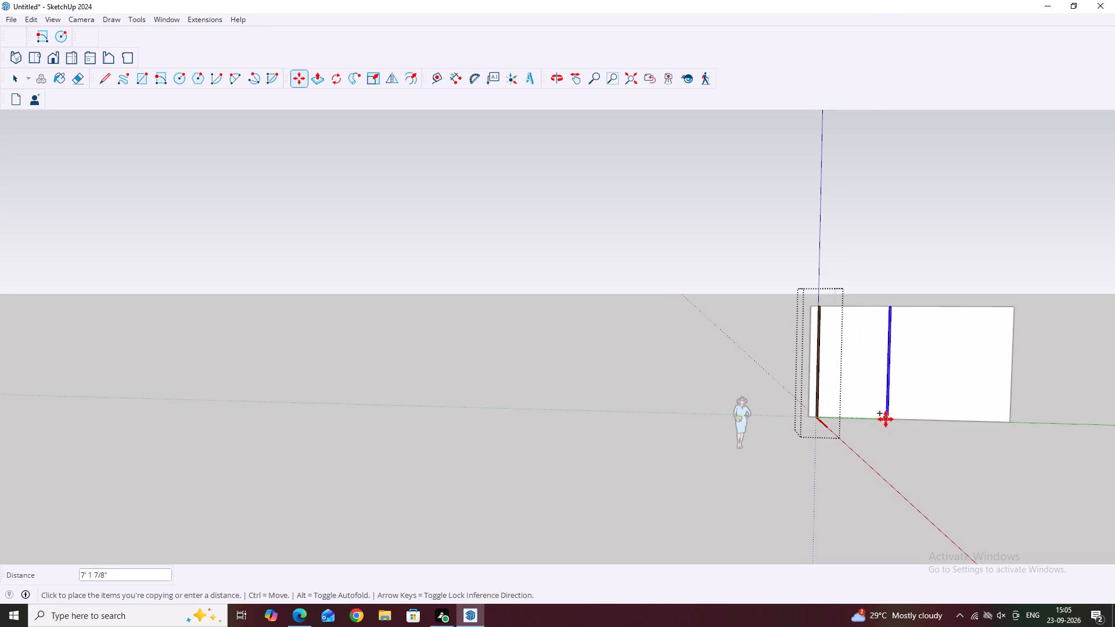
click(885, 419)
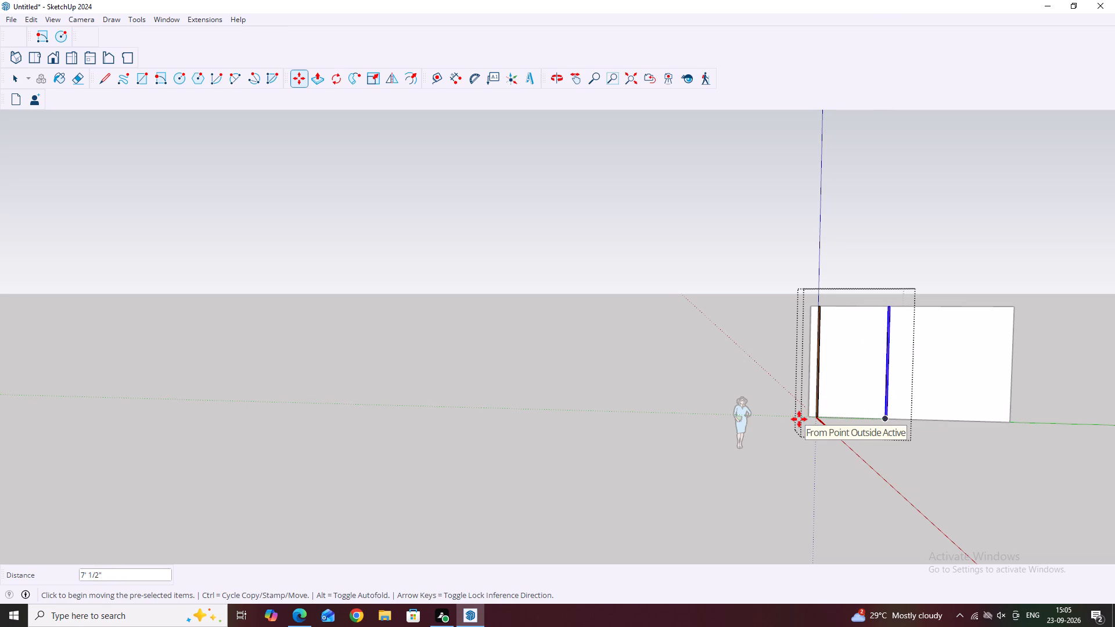
Divide the copied distance into 15 equal spaces to fill it with strip copies, and close the open group.
text(/15)
key(Return)
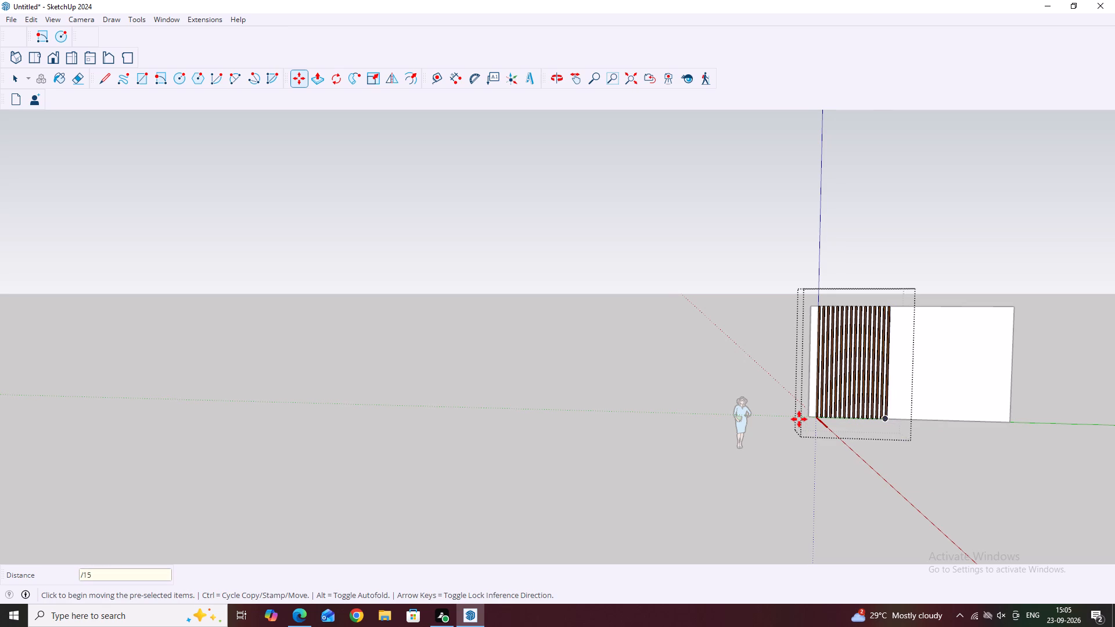
middle_drag(751, 406, 799, 557)
key(Escape)
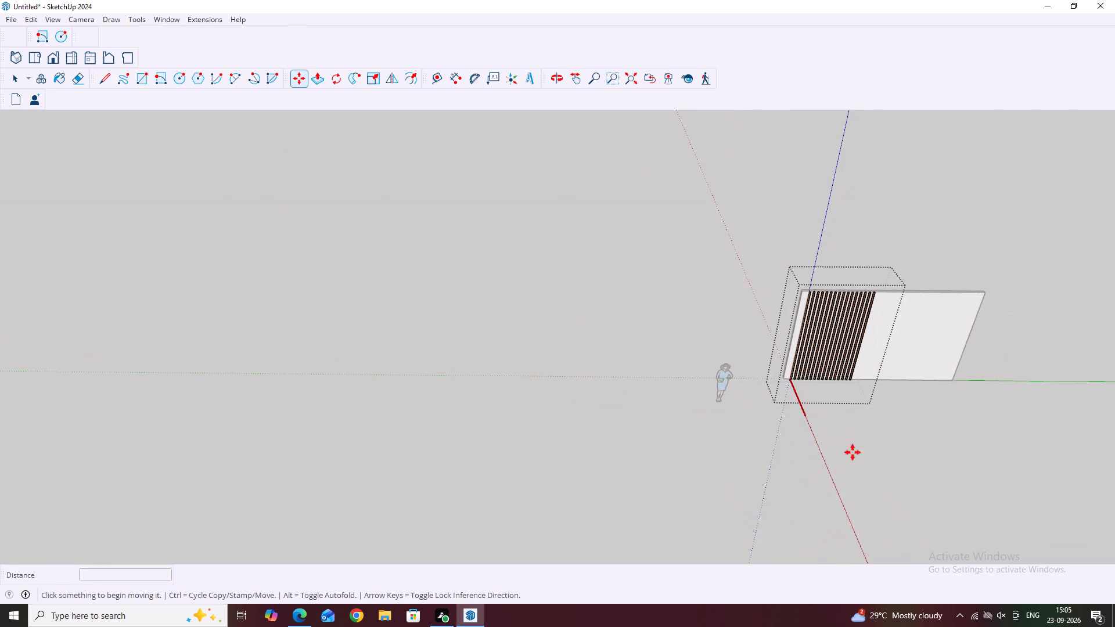
key(space)
scroll(837, 381, up, 6)
scroll(890, 228, up, 9)
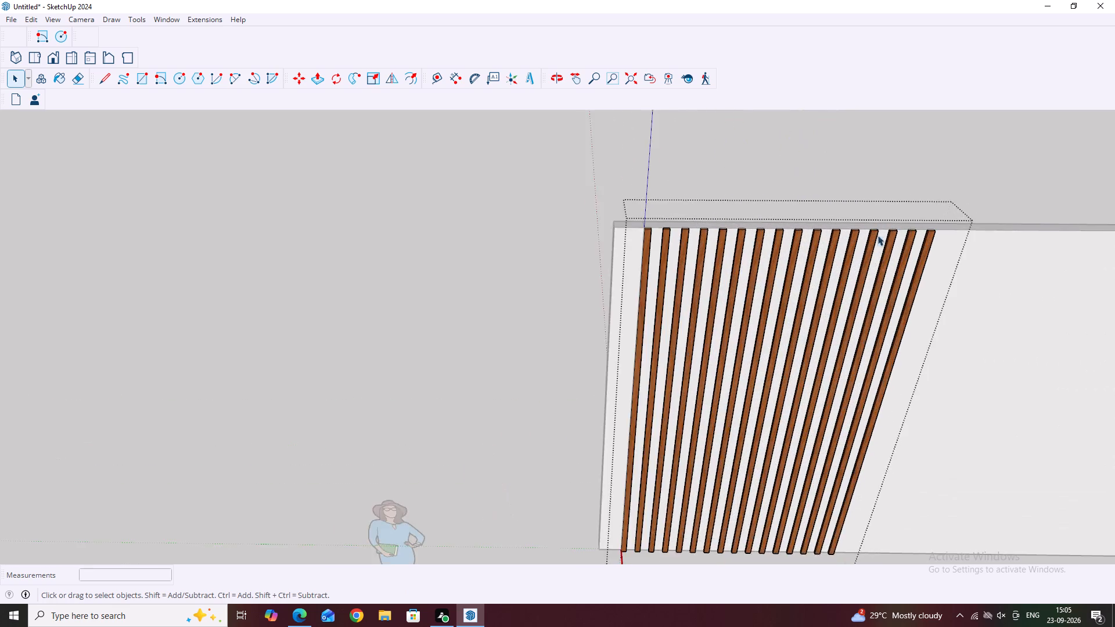
scroll(877, 235, up, 3)
scroll(709, 257, up, 1)
middle_drag(620, 334, 635, 223)
scroll(630, 262, down, 3)
scroll(684, 385, down, 5)
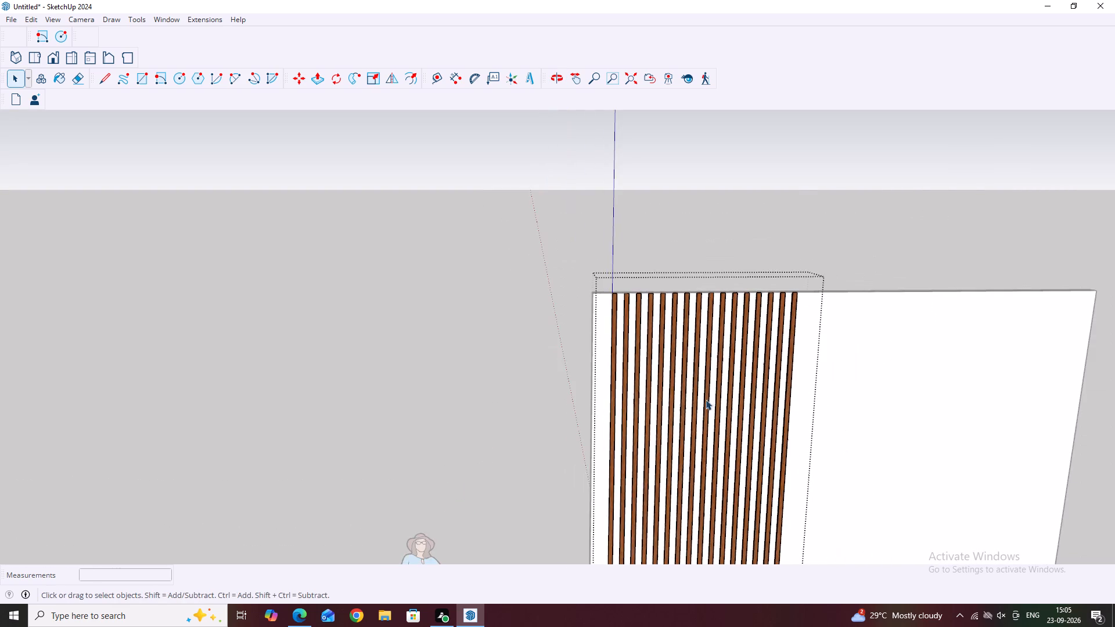
middle_drag(706, 492, 775, 336)
scroll(729, 350, down, 12)
middle_drag(638, 293, 645, 474)
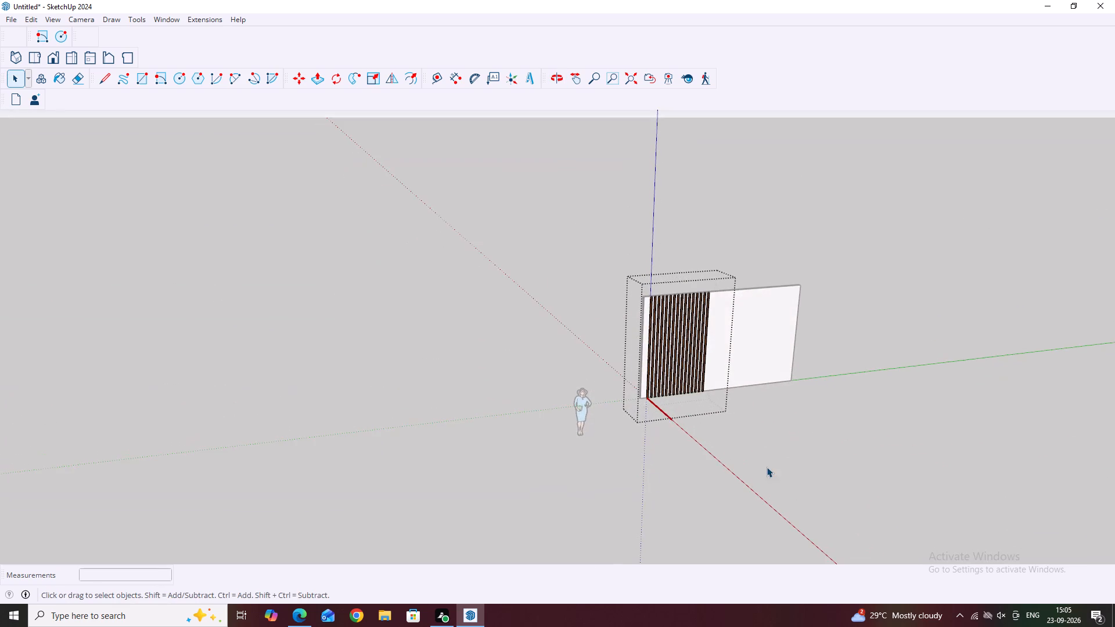
click(778, 455)
Examine the panel's top end where the 9" strip meets the panel beside the first painted strip.
middle_drag(711, 363, 670, 491)
middle_drag(648, 331, 653, 351)
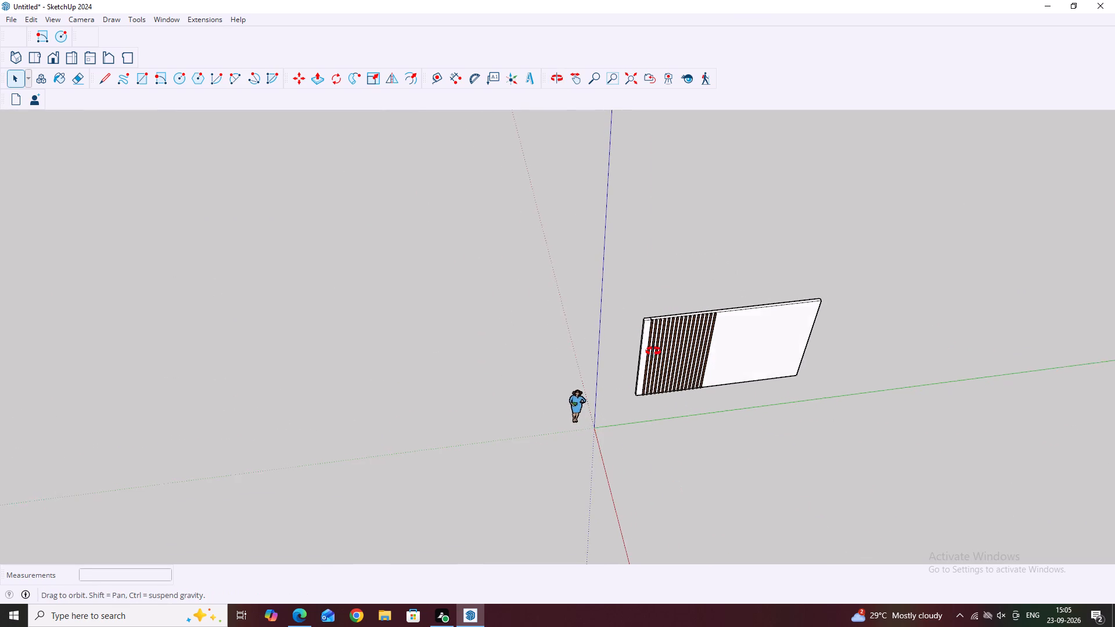
middle_drag(653, 351, 651, 432)
scroll(660, 325, up, 6)
middle_drag(653, 341, 652, 402)
scroll(650, 381, up, 2)
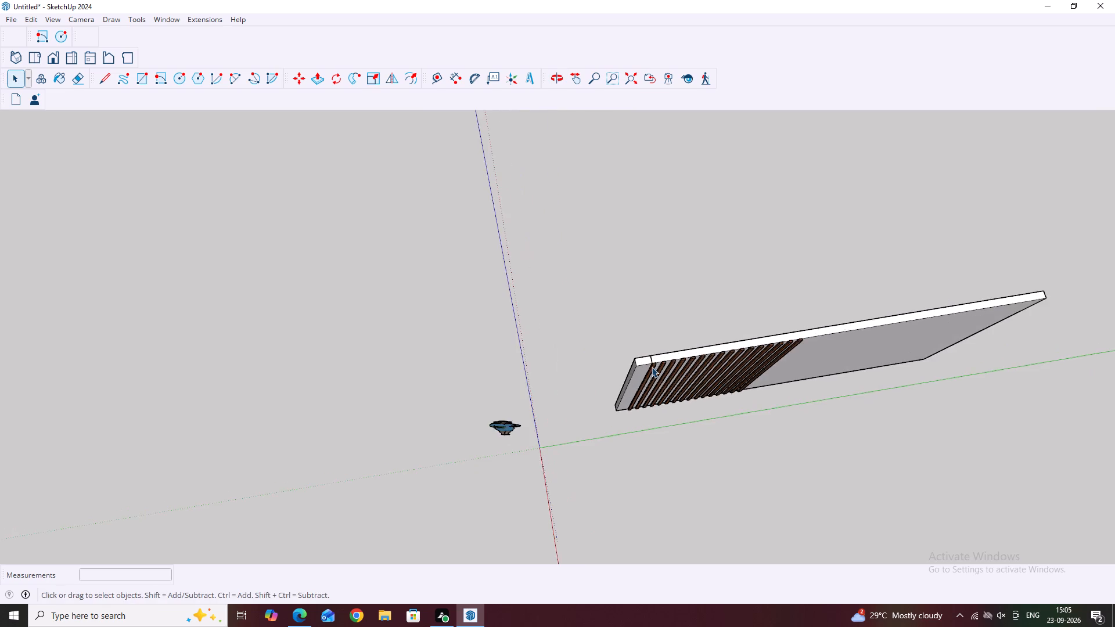
middle_drag(653, 365, 655, 417)
middle_drag(659, 386, 657, 416)
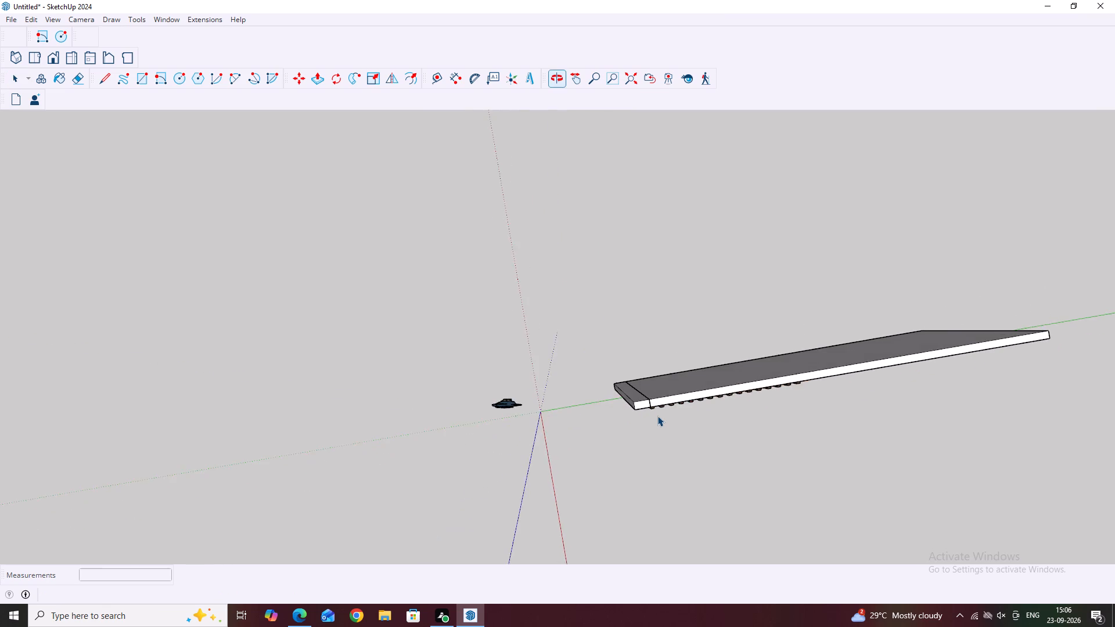
scroll(655, 414, up, 7)
click(649, 394)
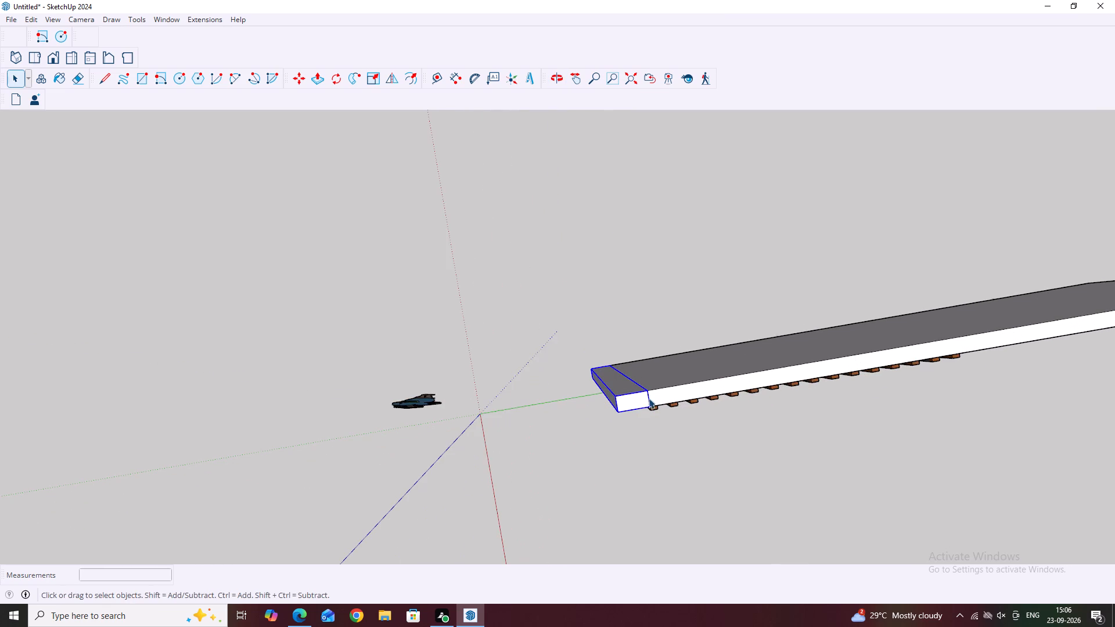
scroll(646, 400, up, 3)
key(Escape)
key(space)
click(663, 467)
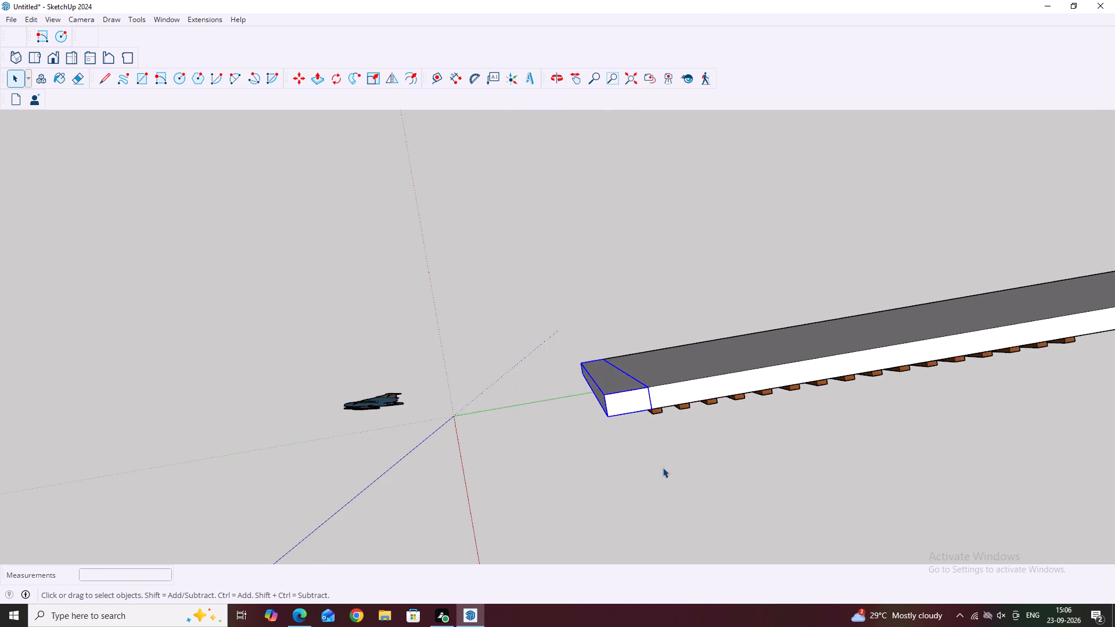
click(649, 399)
scroll(581, 427, down, 4)
middle_drag(713, 471, 710, 289)
middle_drag(567, 351, 577, 276)
key(space)
click(694, 499)
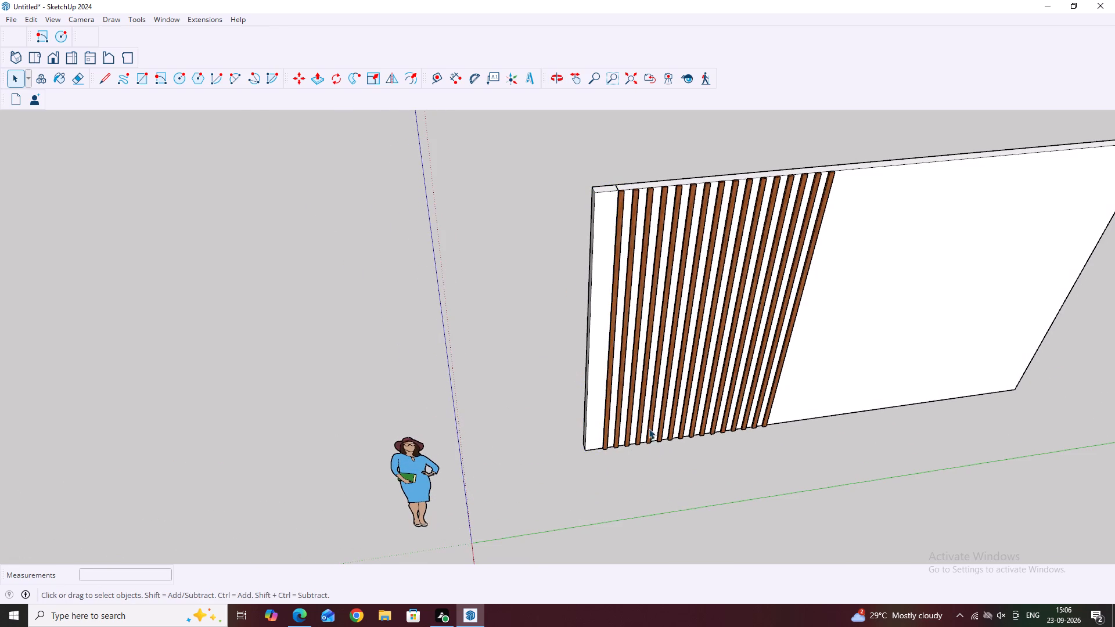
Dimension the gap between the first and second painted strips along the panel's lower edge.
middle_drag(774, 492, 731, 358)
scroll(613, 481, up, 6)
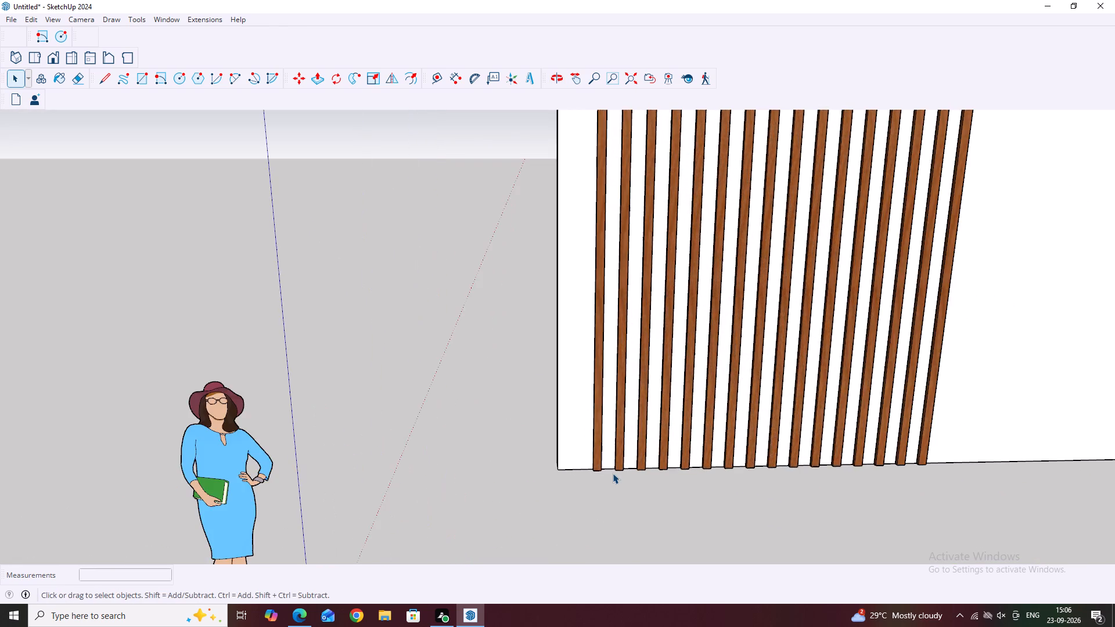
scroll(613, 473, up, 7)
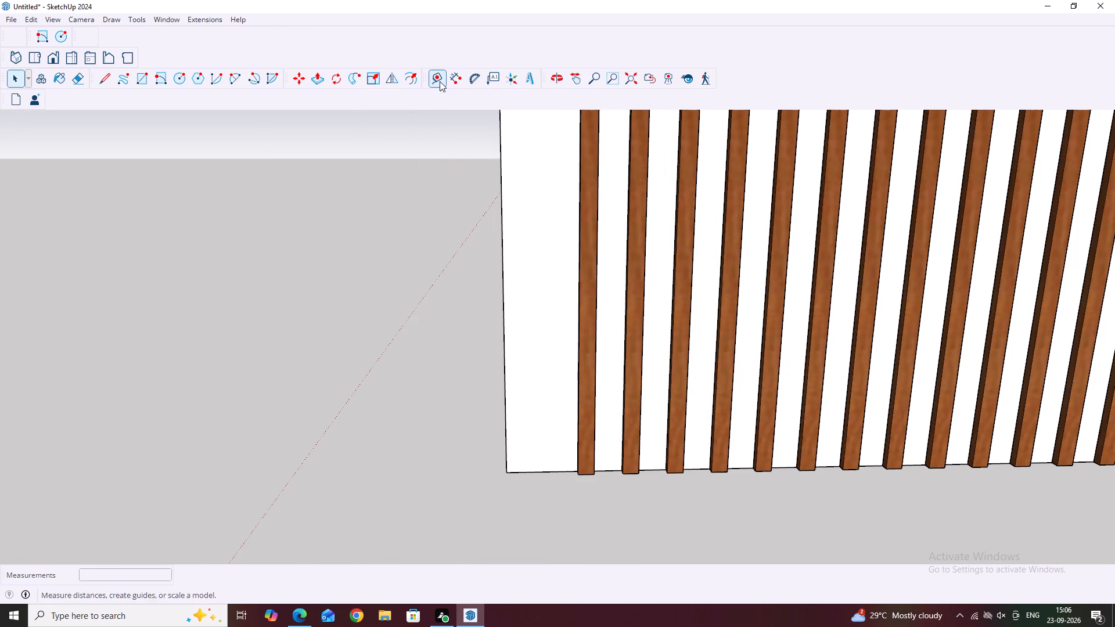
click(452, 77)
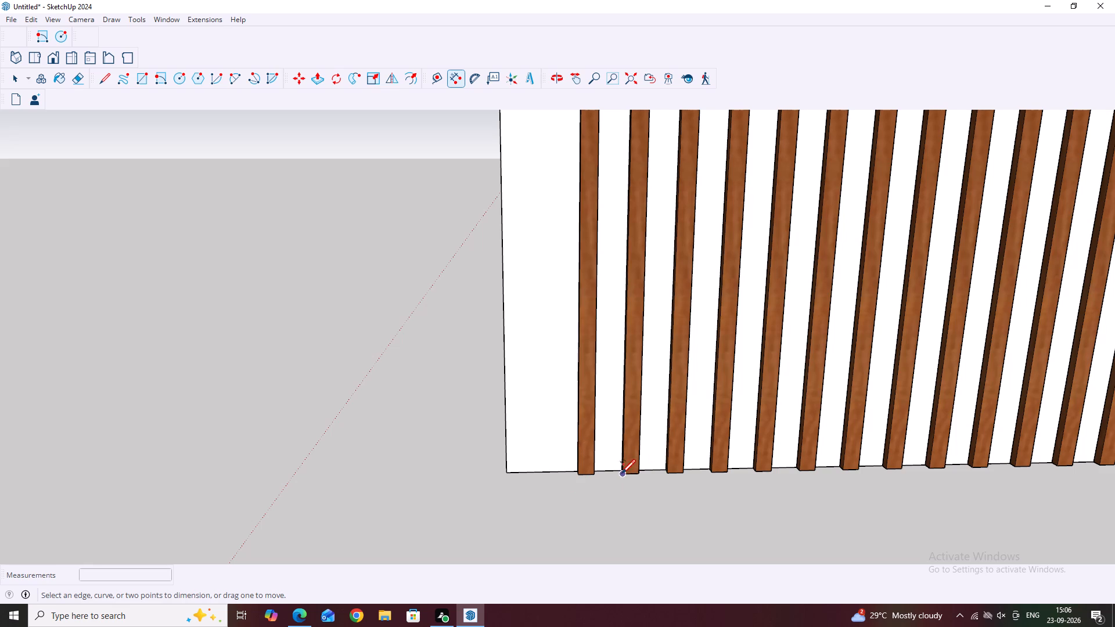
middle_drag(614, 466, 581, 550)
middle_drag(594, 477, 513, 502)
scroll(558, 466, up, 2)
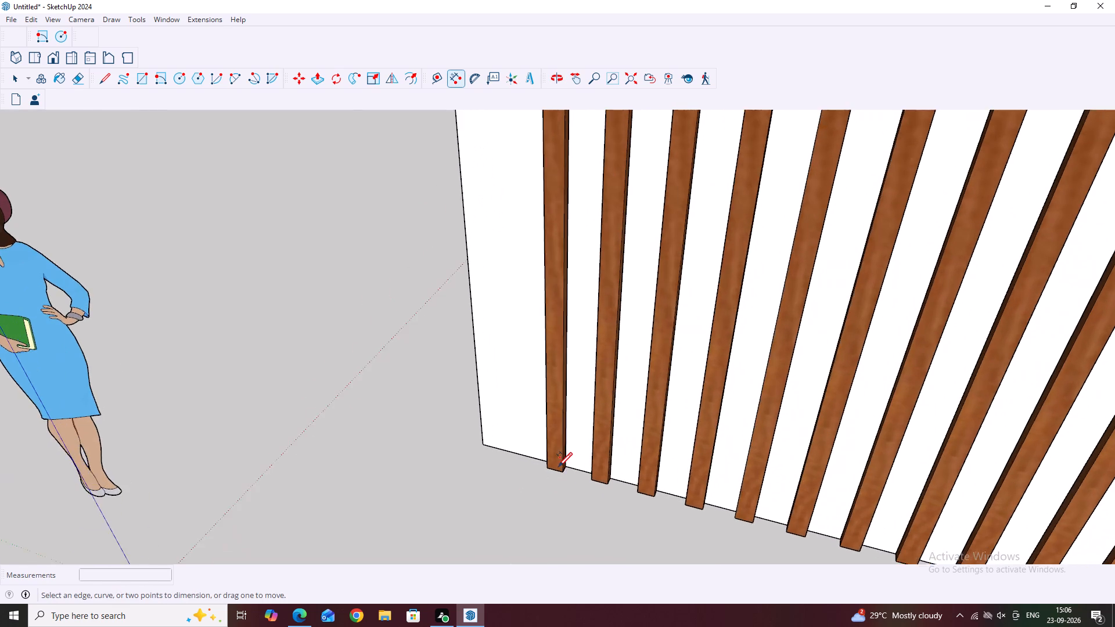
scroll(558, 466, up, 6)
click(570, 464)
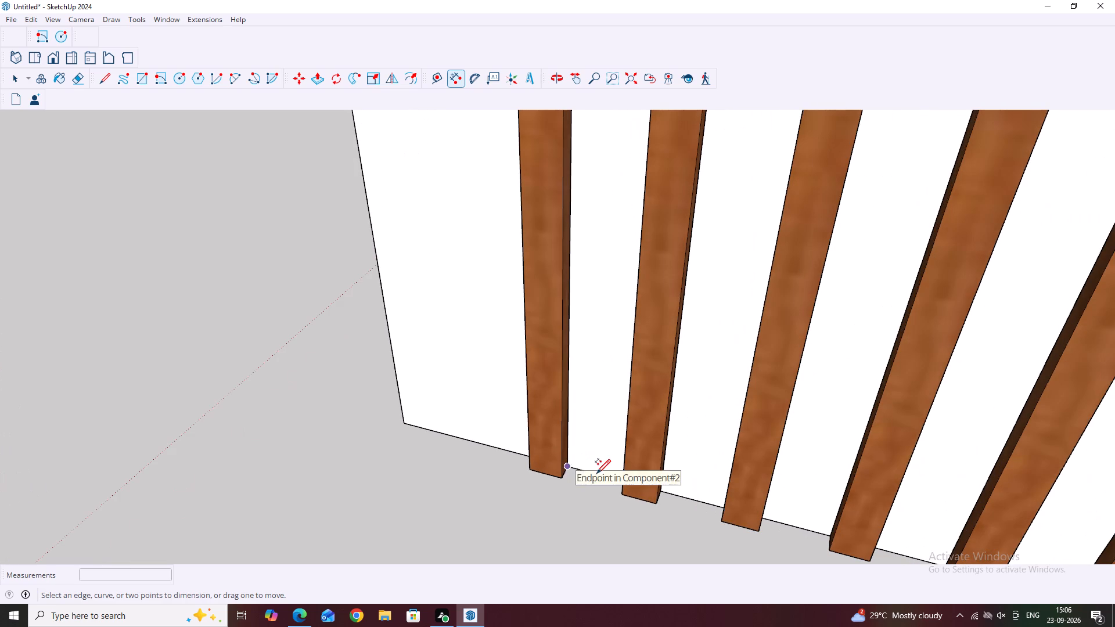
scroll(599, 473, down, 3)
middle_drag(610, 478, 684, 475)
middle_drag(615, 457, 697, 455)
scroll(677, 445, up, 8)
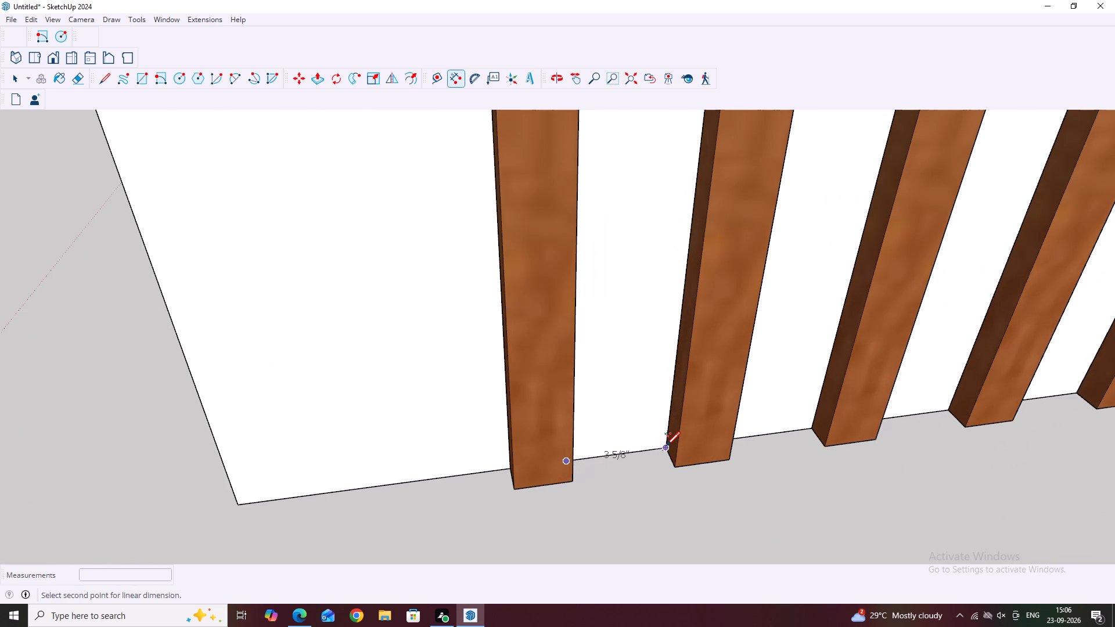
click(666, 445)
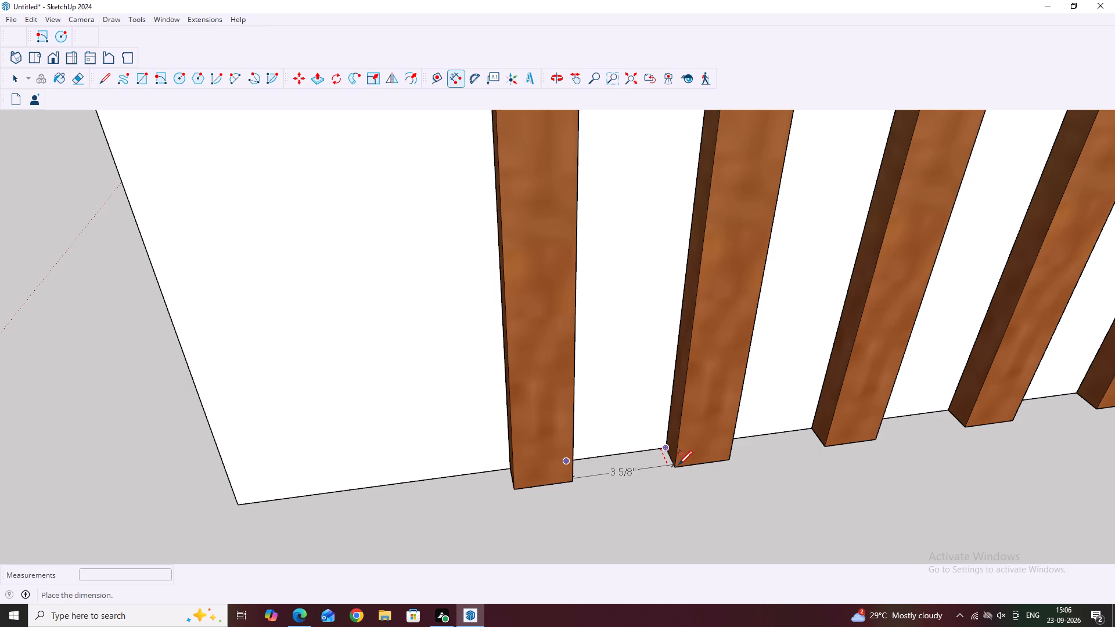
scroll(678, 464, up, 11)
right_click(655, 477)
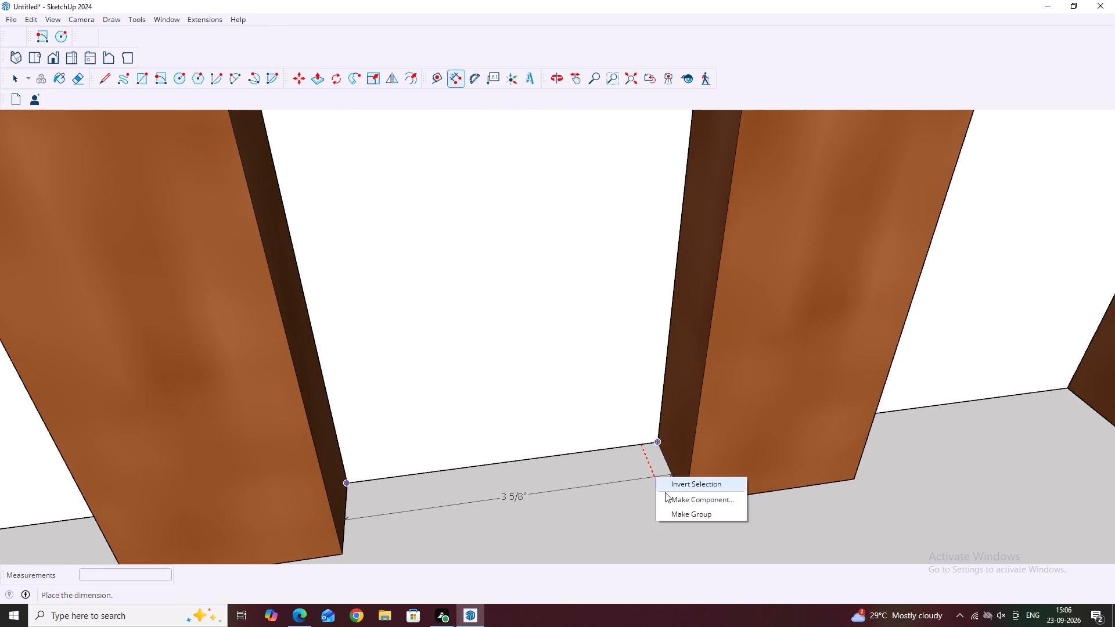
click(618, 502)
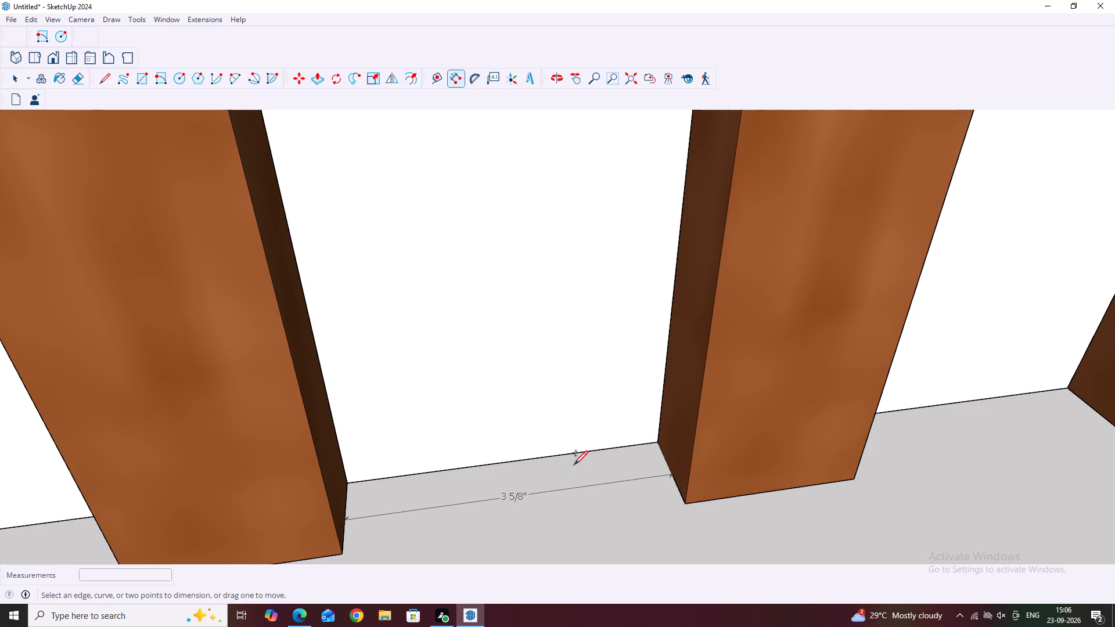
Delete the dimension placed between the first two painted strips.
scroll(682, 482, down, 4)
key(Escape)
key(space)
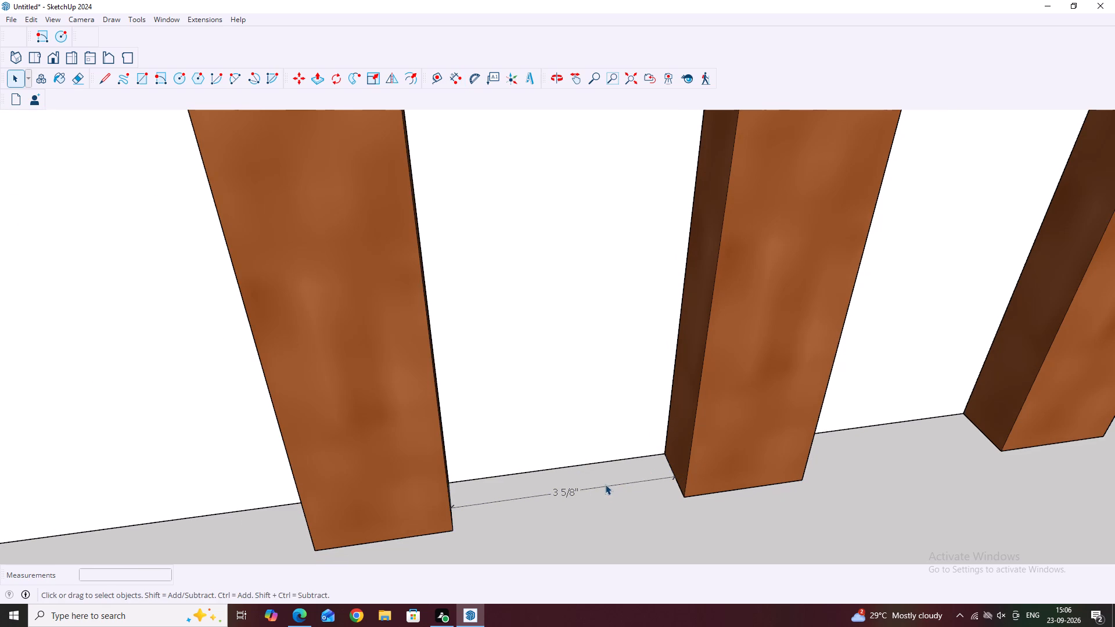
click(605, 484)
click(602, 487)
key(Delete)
Undo the strip array and its copy, going back to the single painted strip beside the 9" strip.
scroll(570, 451, down, 20)
scroll(570, 451, down, 17)
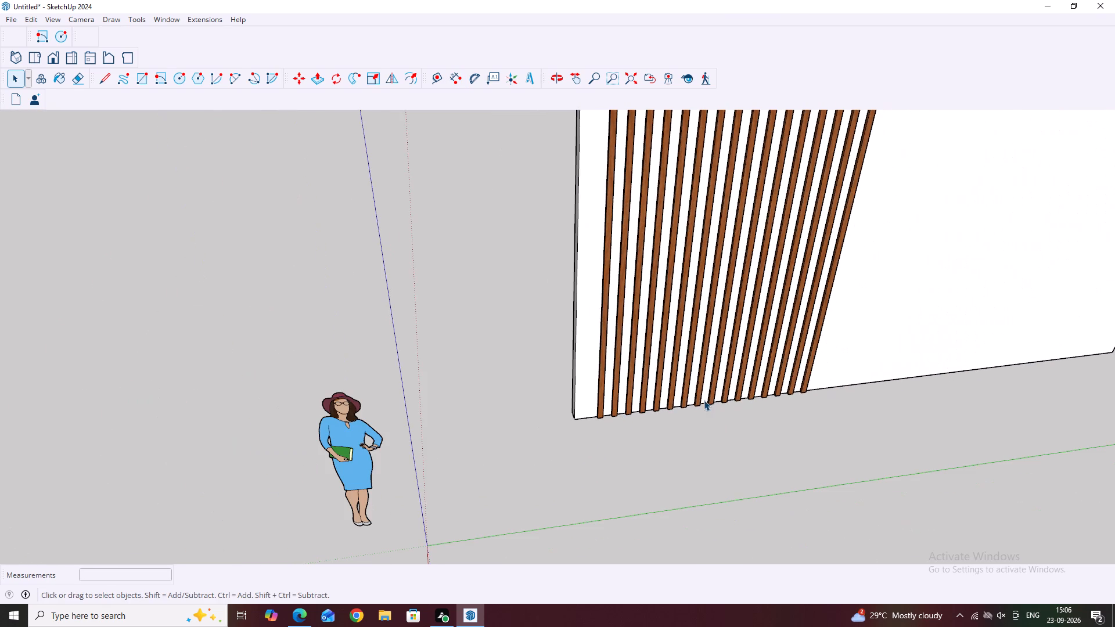
middle_drag(822, 370, 796, 269)
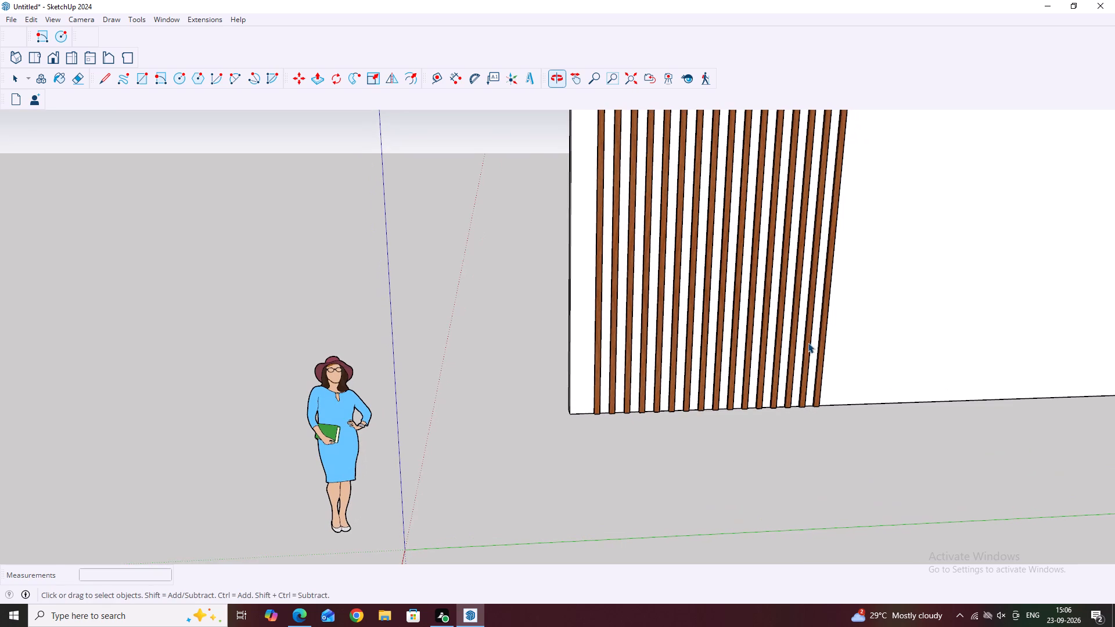
middle_drag(614, 439, 733, 412)
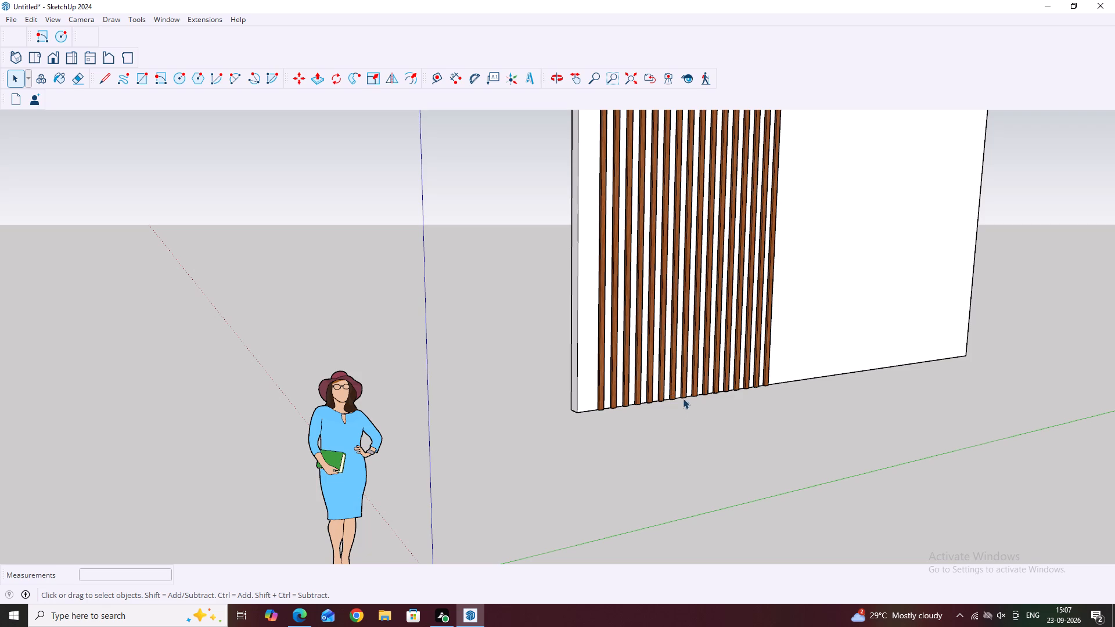
middle_drag(802, 396, 669, 359)
scroll(643, 378, down, 3)
middle_drag(735, 386, 718, 391)
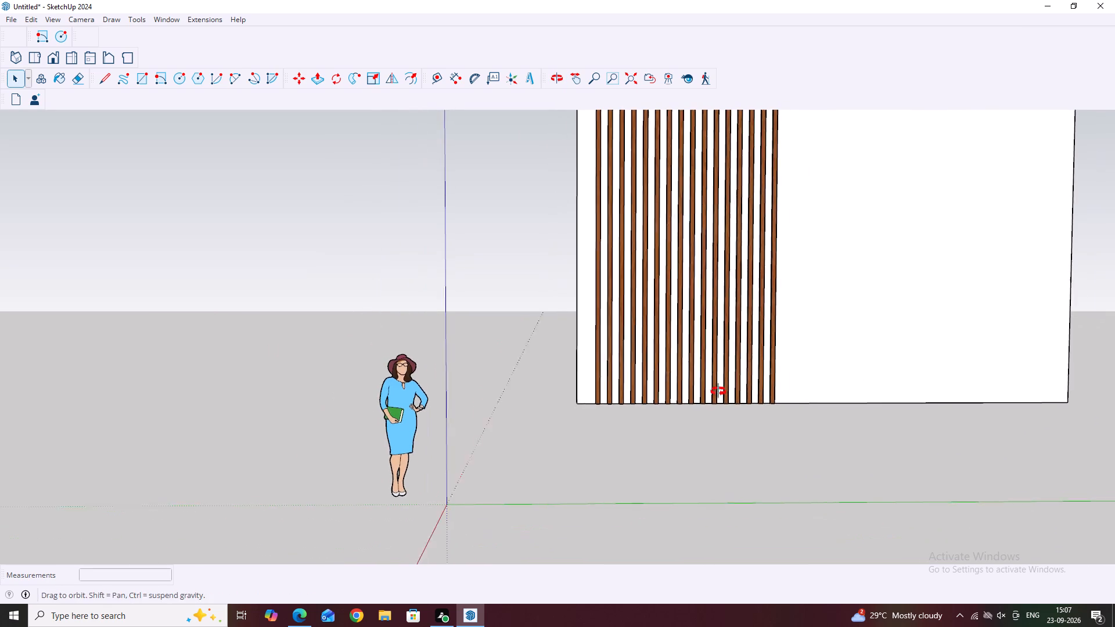
middle_drag(718, 391, 696, 408)
scroll(693, 433, down, 2)
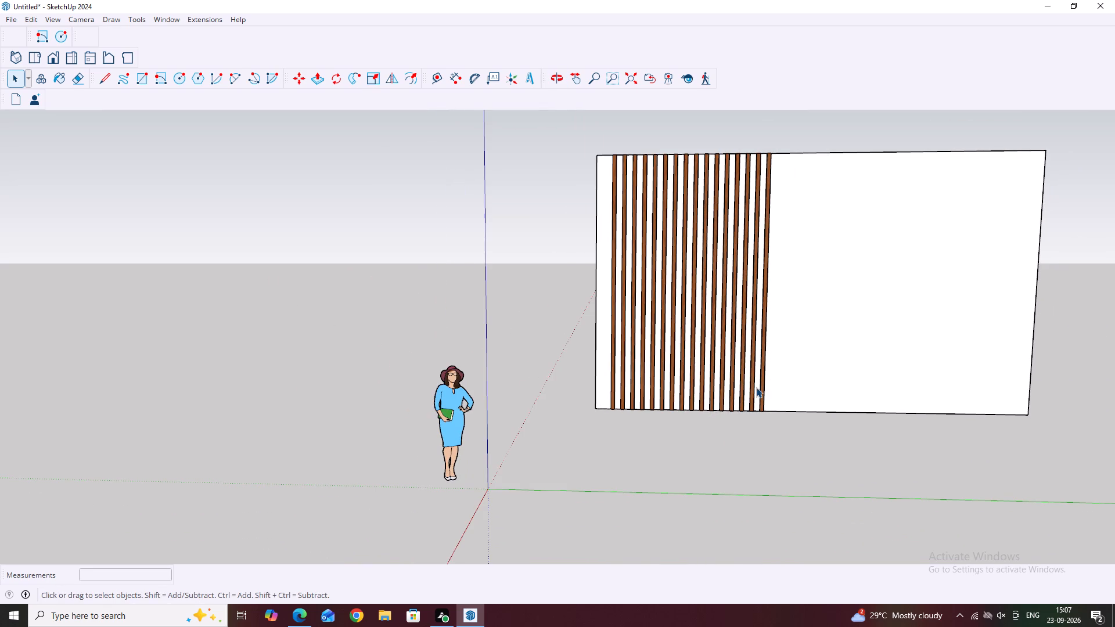
key(ctrl+z)
key(ctrl+z)
key(ctrl+z)
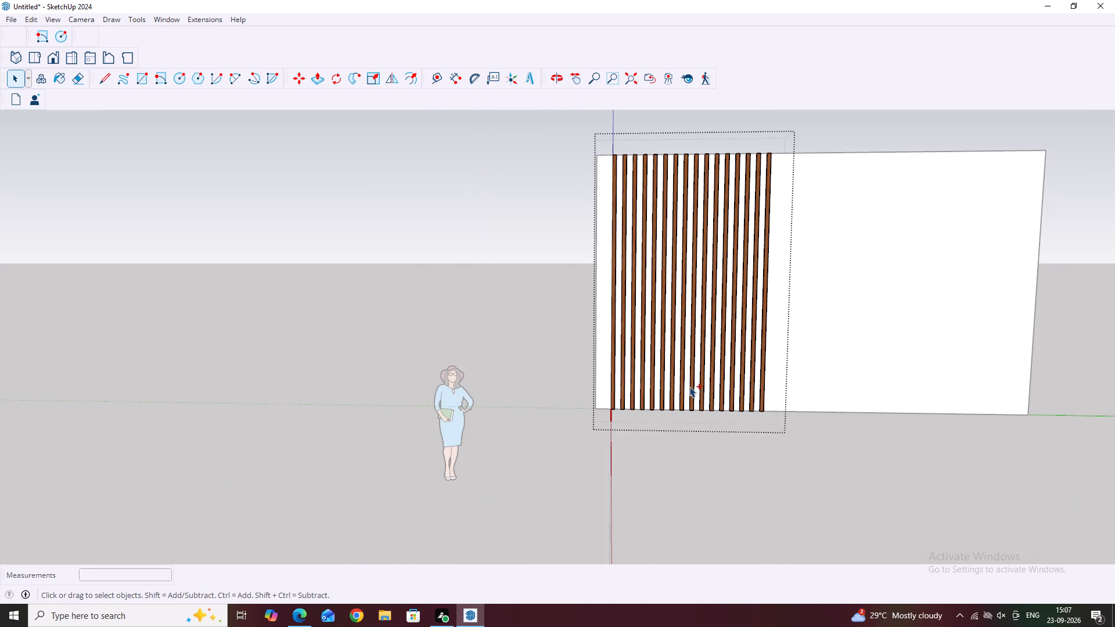
key(ctrl+z)
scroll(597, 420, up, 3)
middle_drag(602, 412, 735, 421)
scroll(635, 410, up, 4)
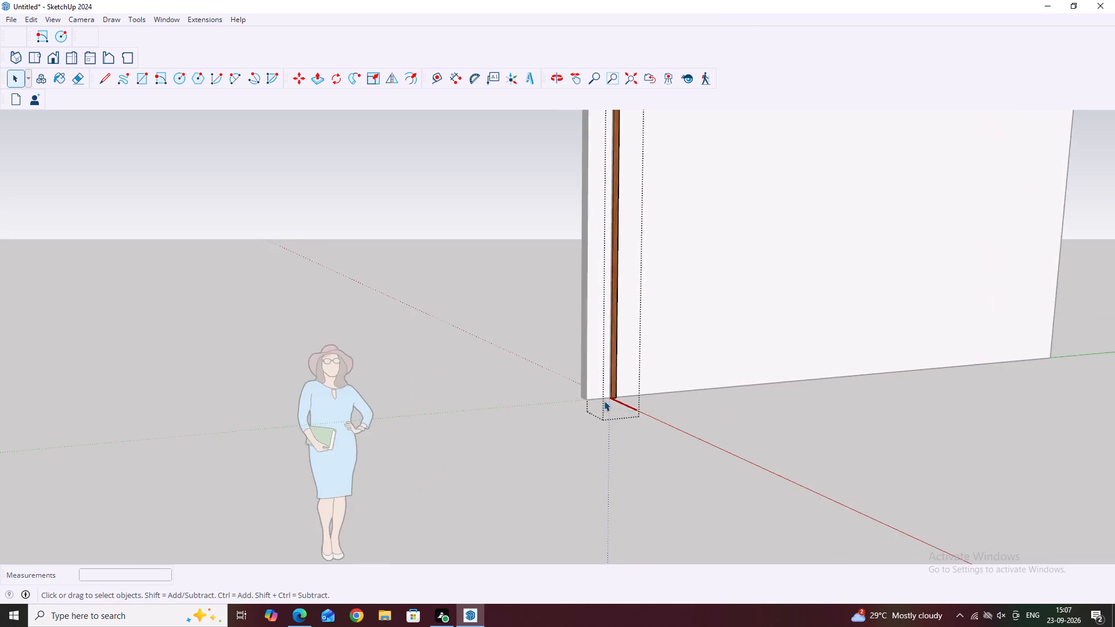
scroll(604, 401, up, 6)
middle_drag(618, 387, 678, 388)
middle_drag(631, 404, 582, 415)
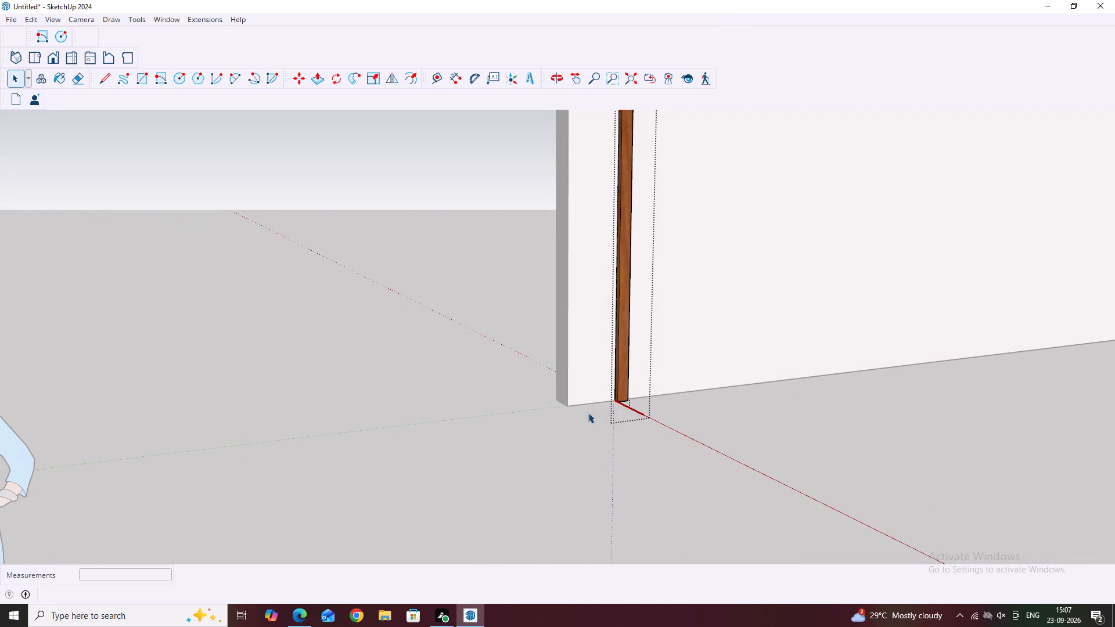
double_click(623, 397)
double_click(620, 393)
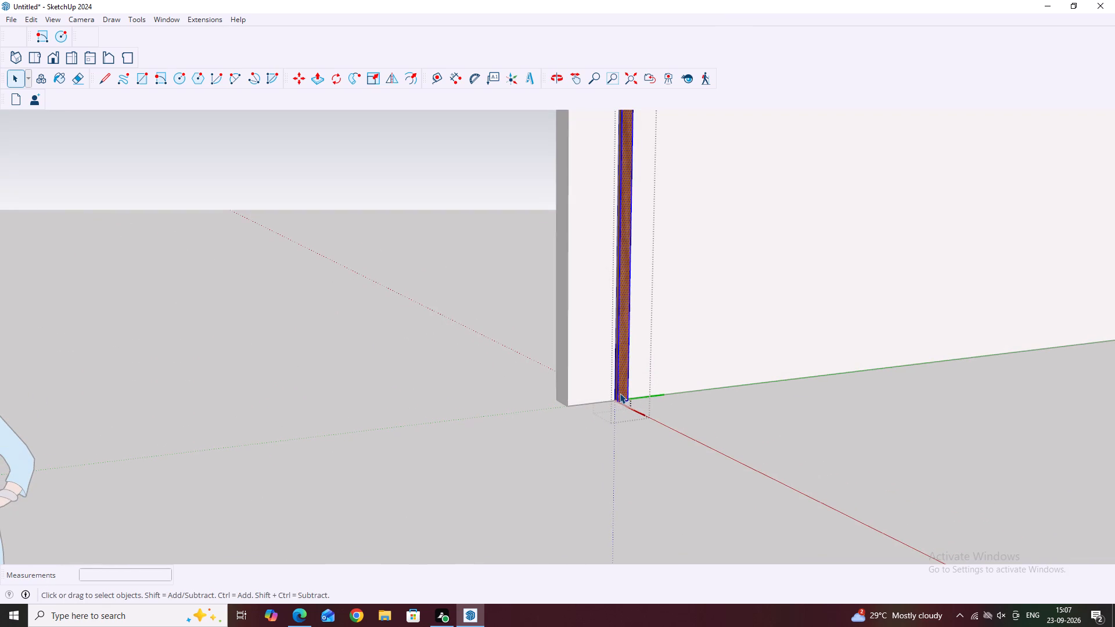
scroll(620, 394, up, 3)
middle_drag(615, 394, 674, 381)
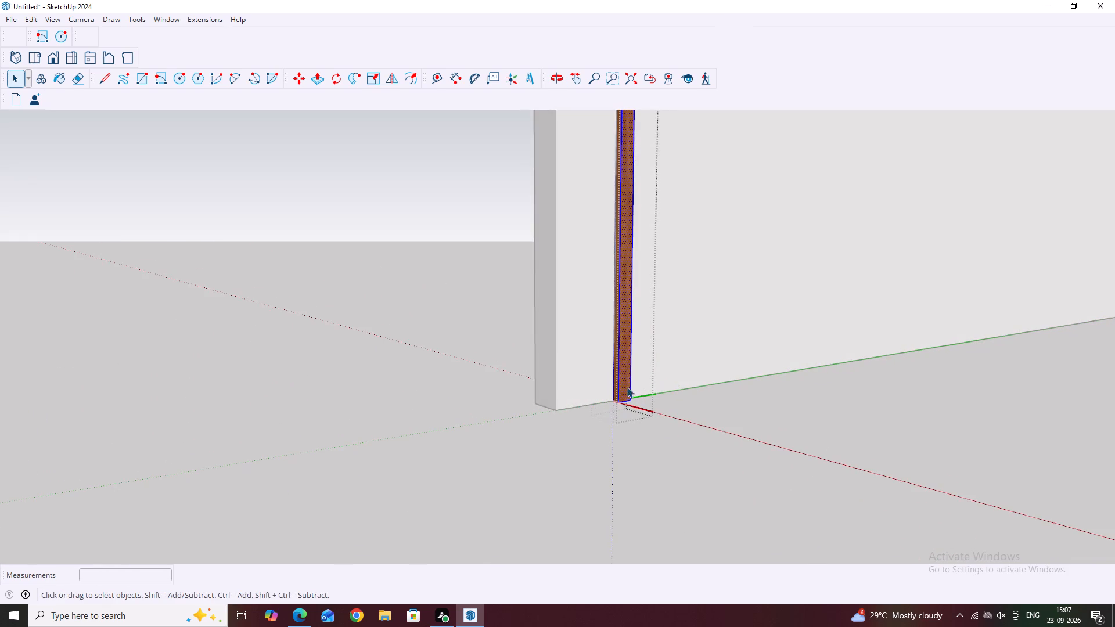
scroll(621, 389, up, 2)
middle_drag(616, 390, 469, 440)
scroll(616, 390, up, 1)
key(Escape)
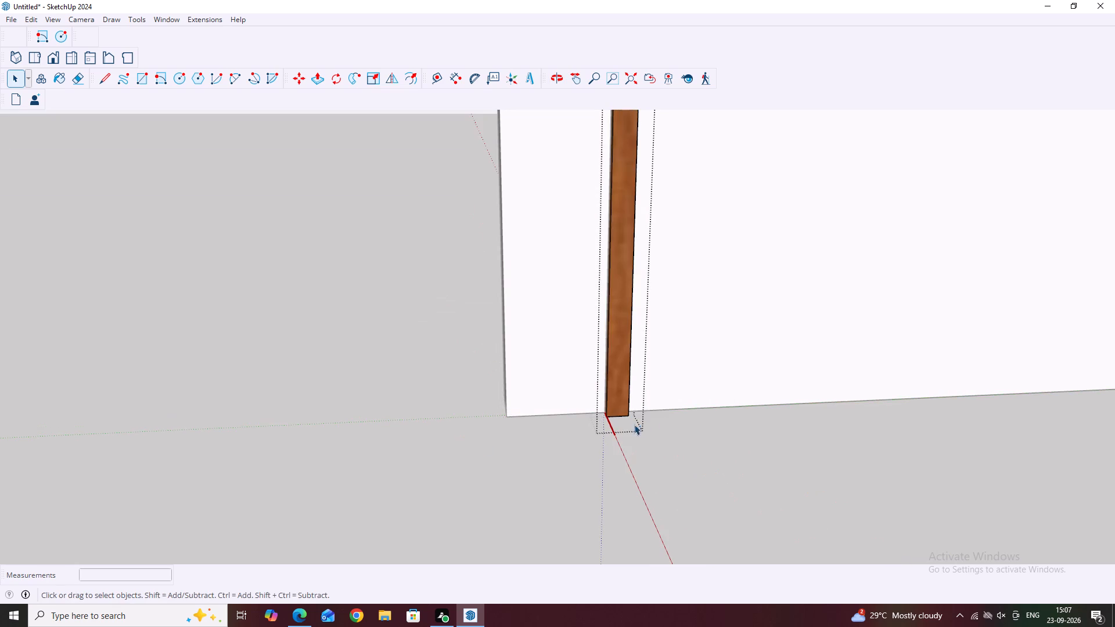
Close the open group and copy the whole painted strip about 6' 3" along the panel's lower edge from its back bottom corner.
click(649, 458)
click(620, 399)
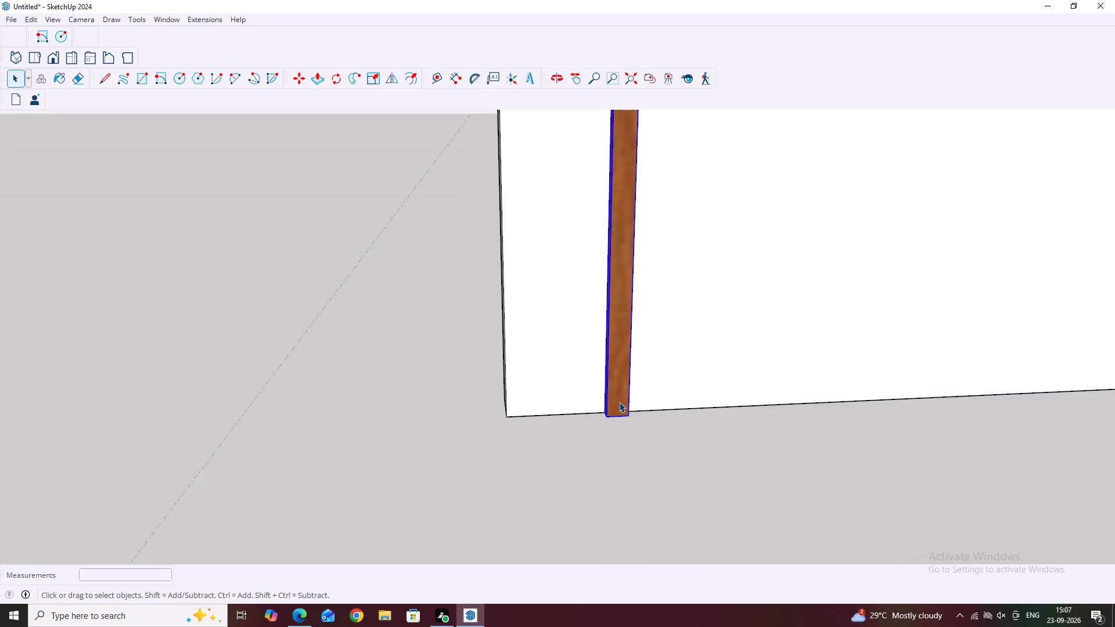
click(619, 402)
key(m)
scroll(596, 417, up, 6)
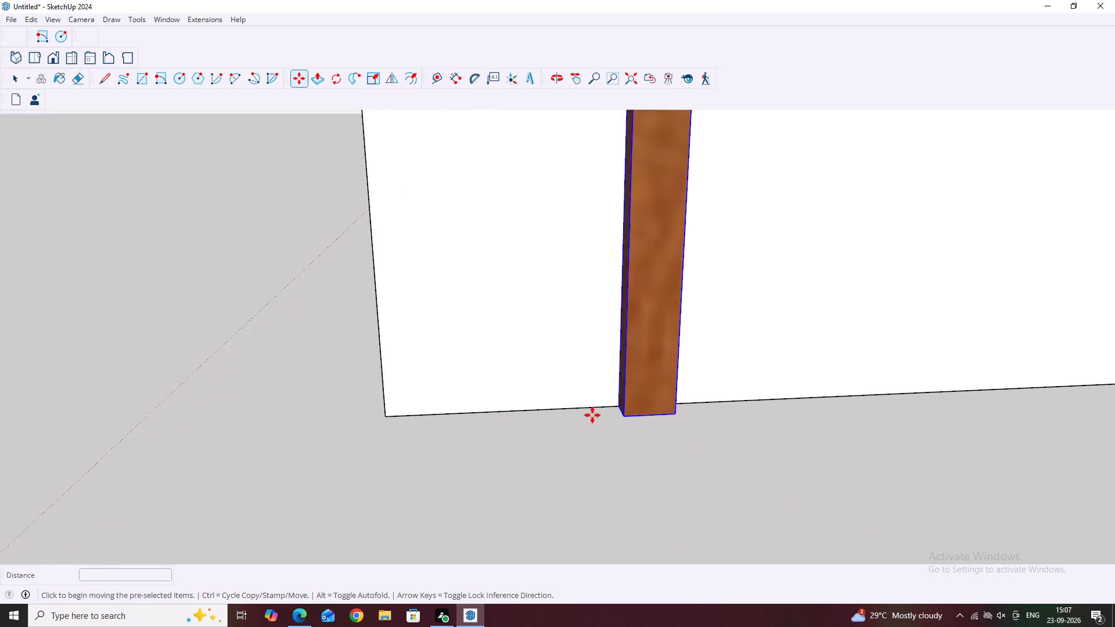
scroll(592, 415, up, 10)
click(610, 404)
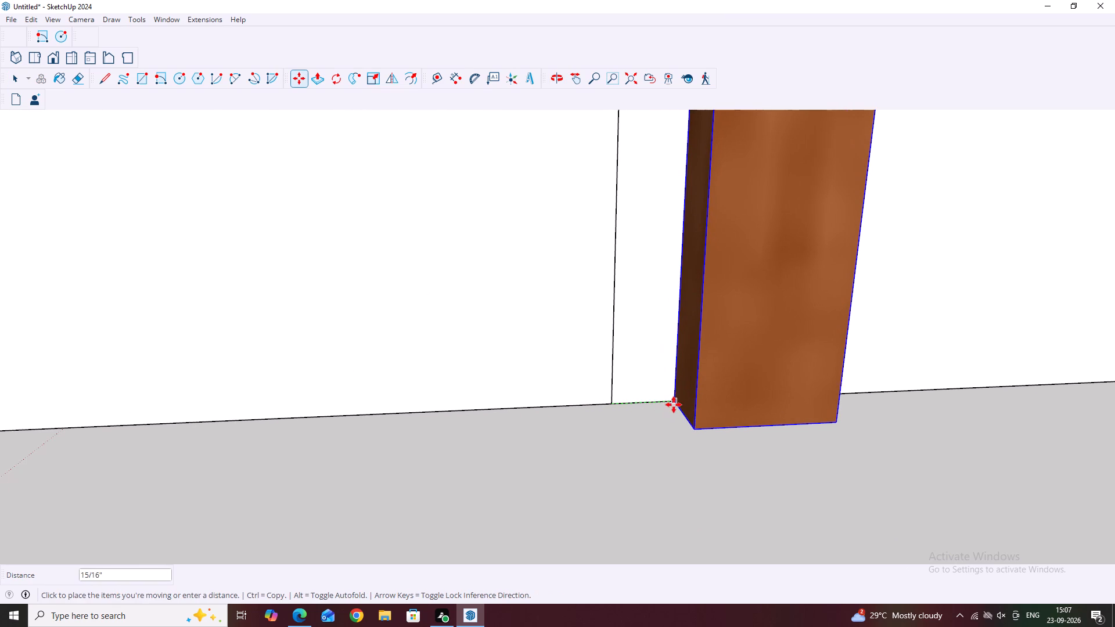
scroll(723, 405, down, 8)
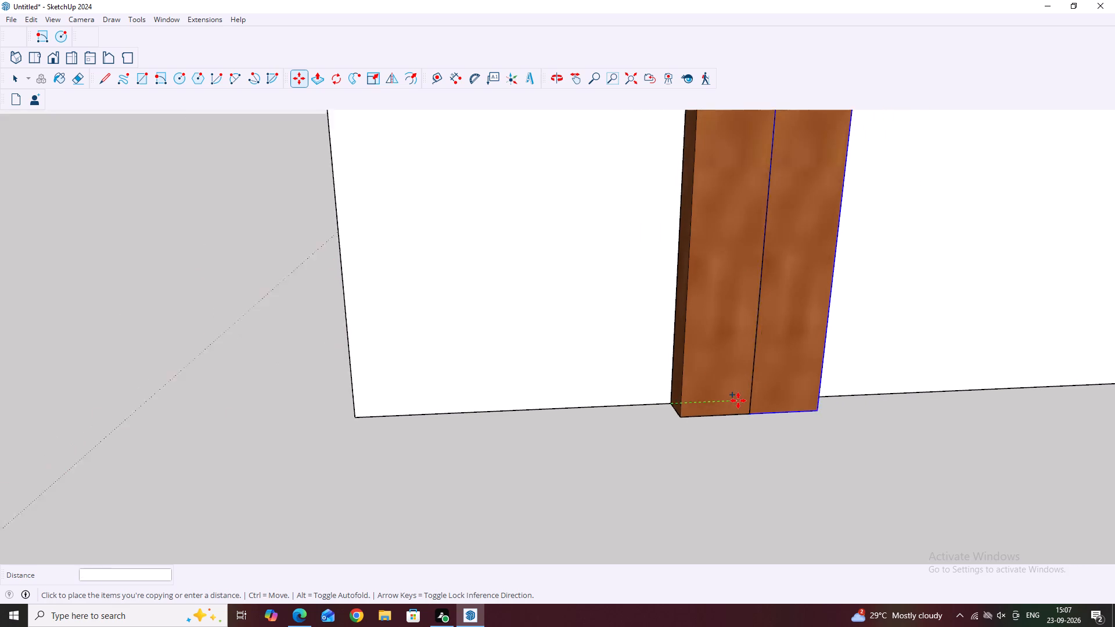
scroll(738, 401, down, 1)
scroll(830, 394, down, 20)
scroll(830, 394, down, 14)
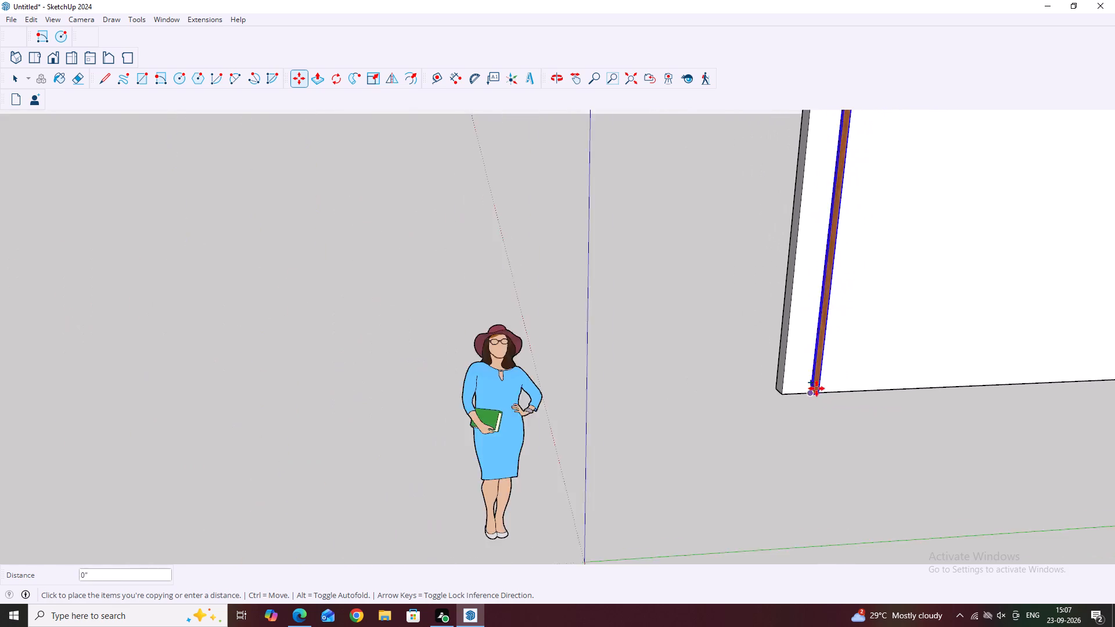
scroll(817, 388, down, 9)
scroll(911, 379, up, 2)
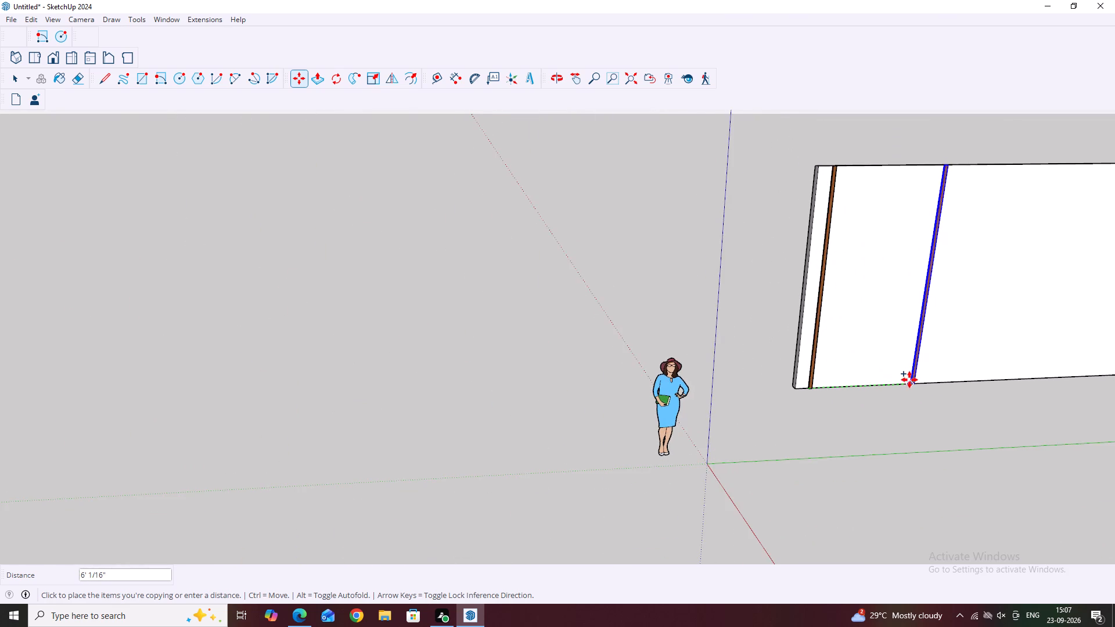
scroll(910, 387, up, 4)
click(915, 381)
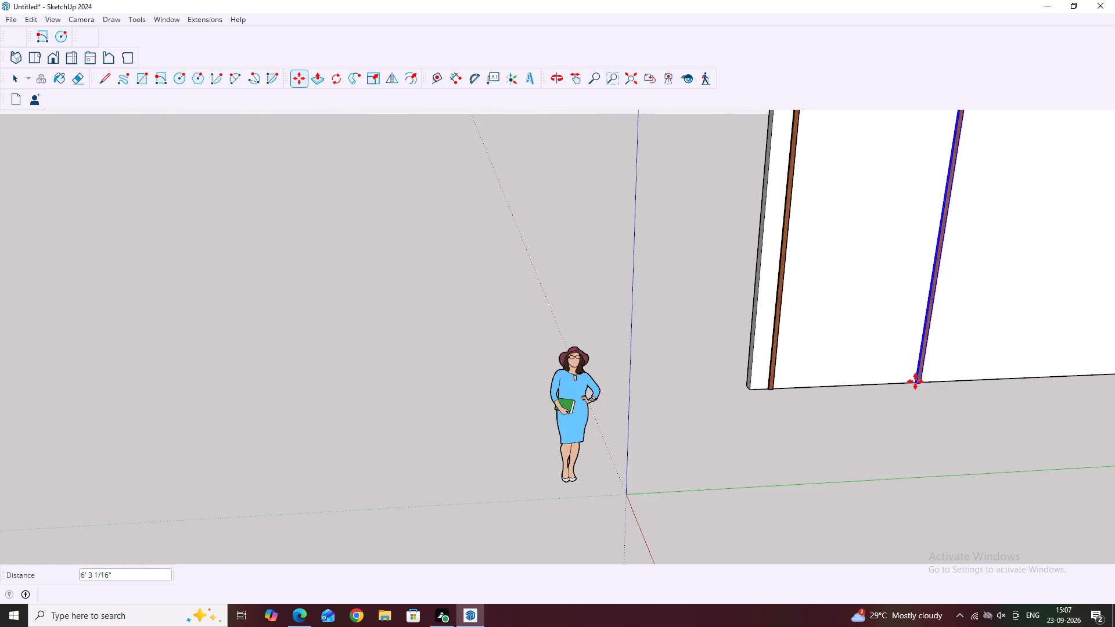
Divide the copied distance into 16 equal spaces to fill it with strip copies.
key(slash)
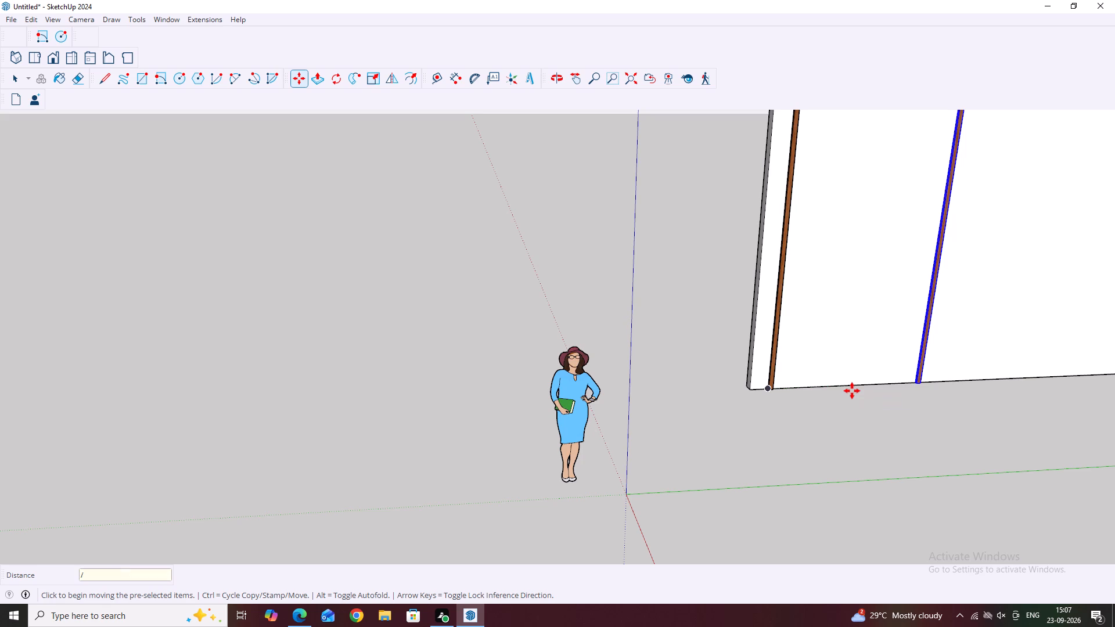
text(16)
key(Return)
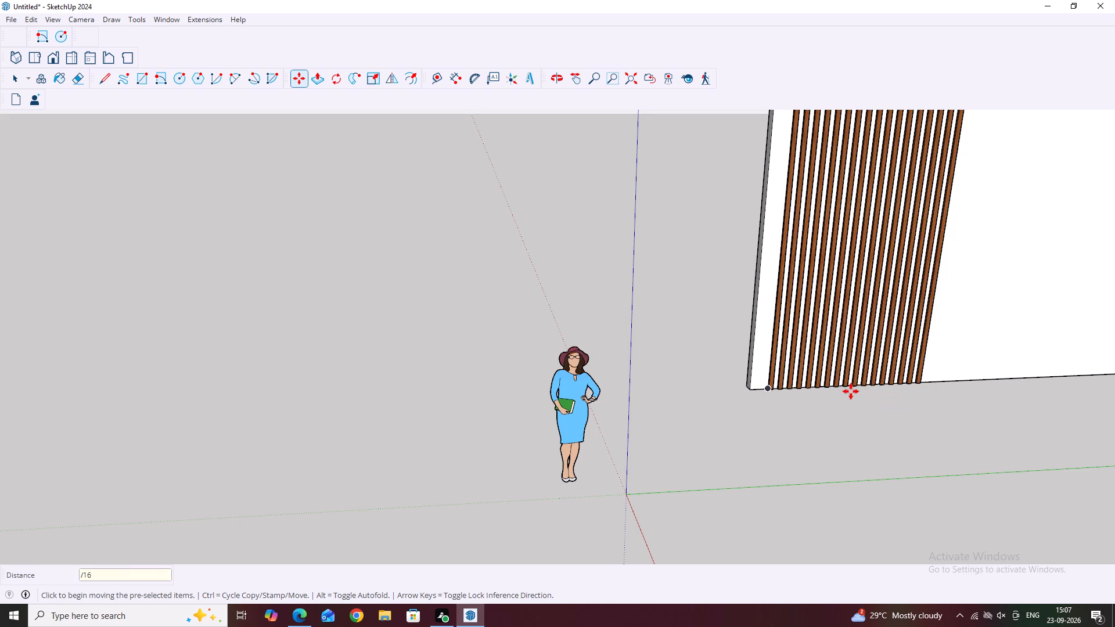
middle_drag(880, 457, 675, 506)
scroll(679, 506, down, 7)
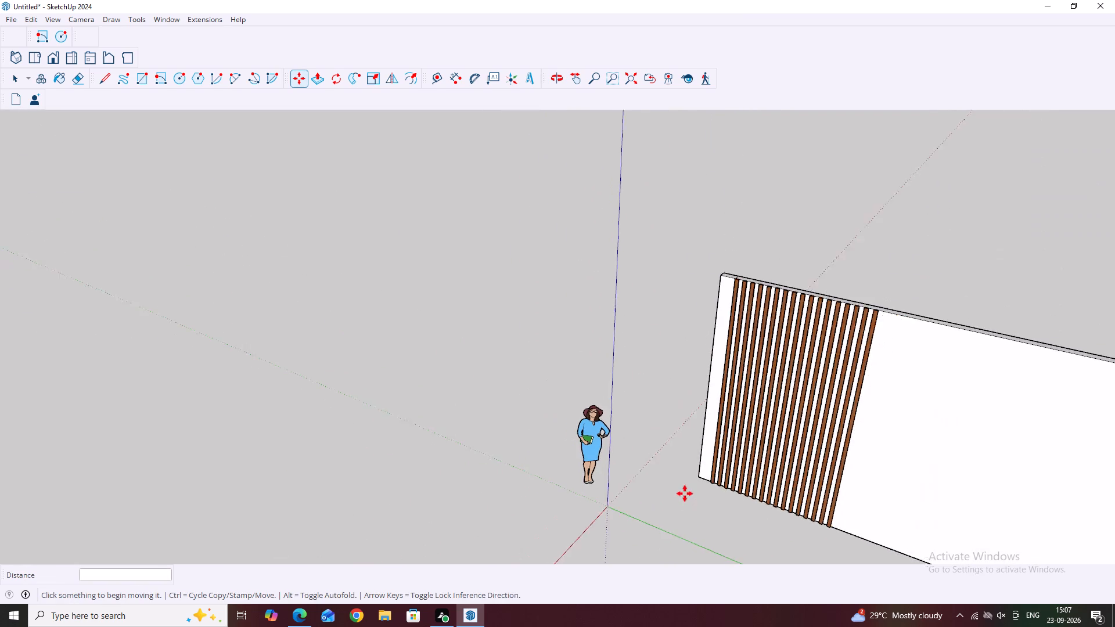
scroll(685, 493, down, 1)
middle_drag(761, 532, 864, 508)
key(space)
Measure the gap between the first two painted strips at the panel's lower edge with the Dimension tool, without placing the dimension.
scroll(664, 475, up, 2)
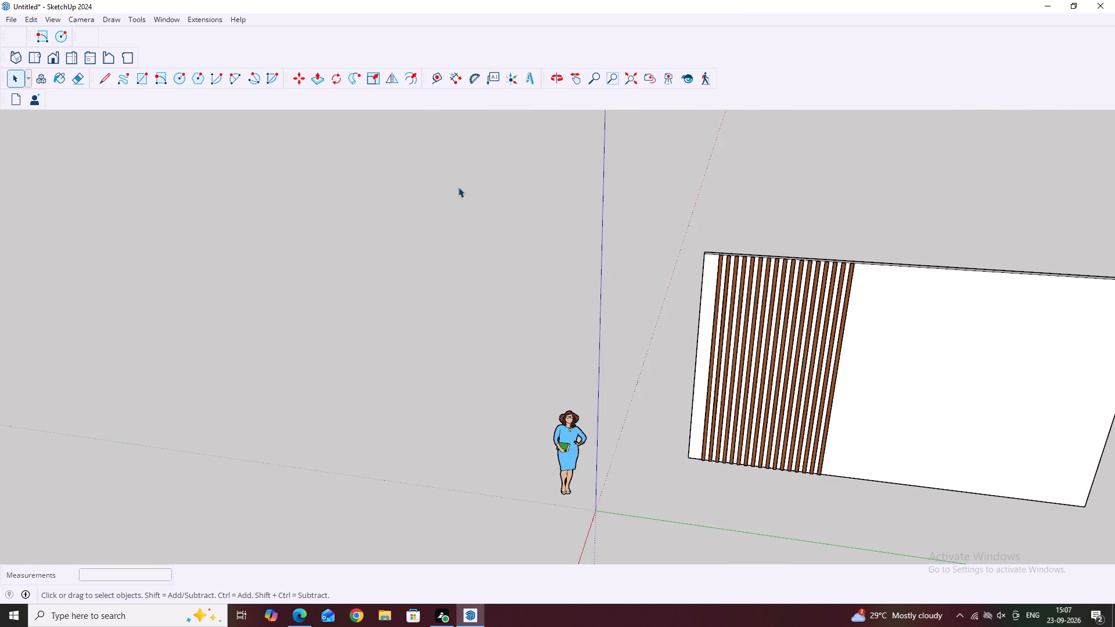
click(451, 75)
scroll(733, 493, up, 4)
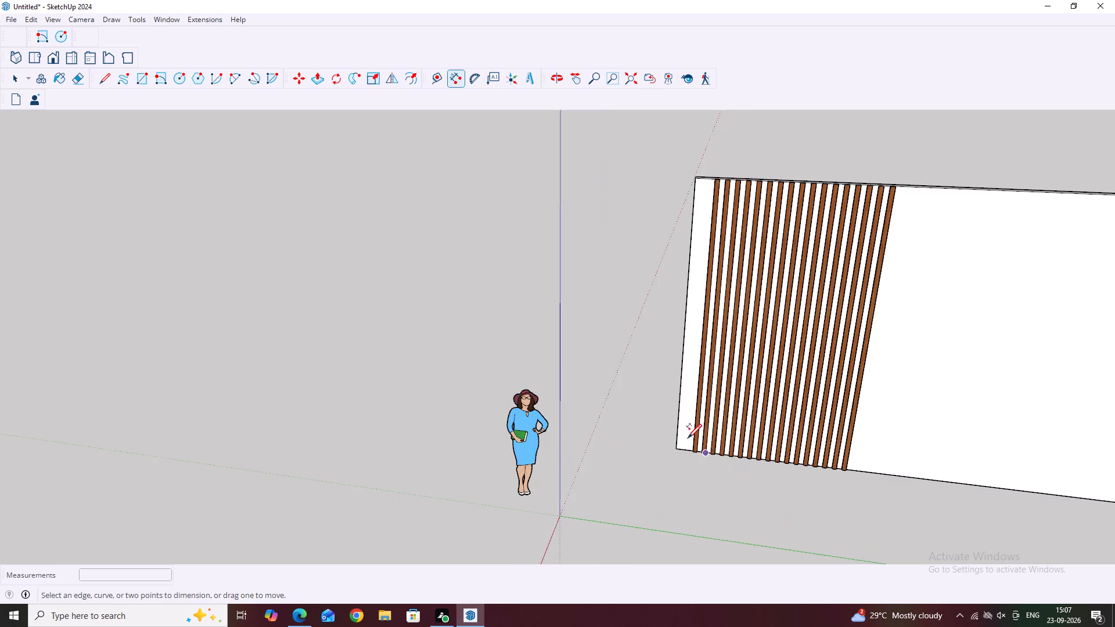
scroll(688, 437, up, 10)
middle_drag(701, 448, 658, 463)
scroll(694, 473, up, 1)
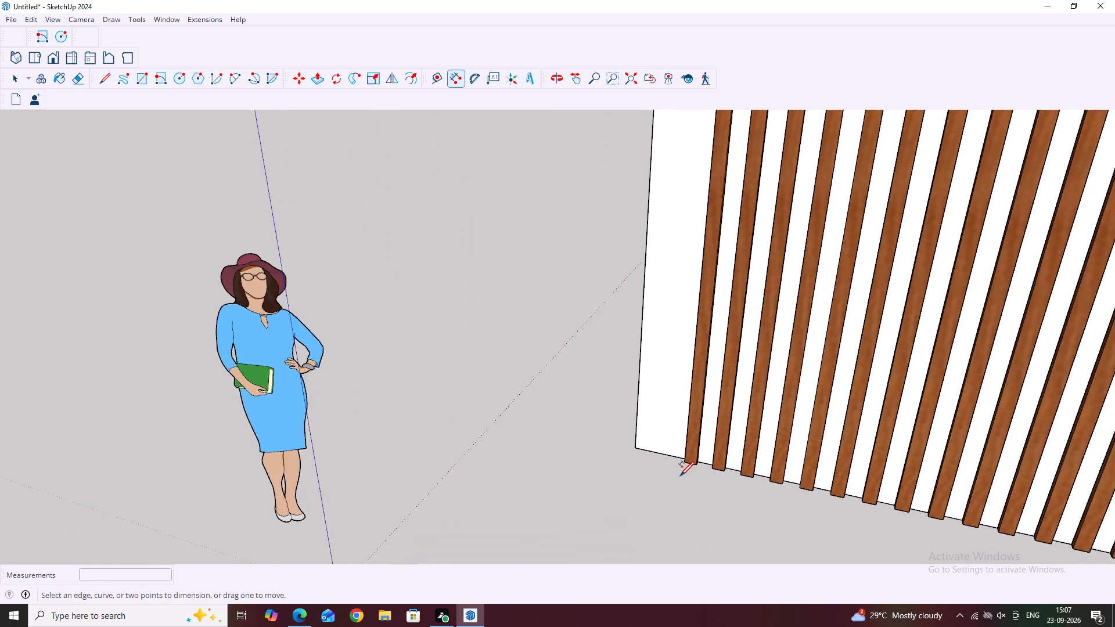
scroll(680, 475, up, 2)
middle_drag(724, 467, 674, 466)
scroll(690, 466, up, 10)
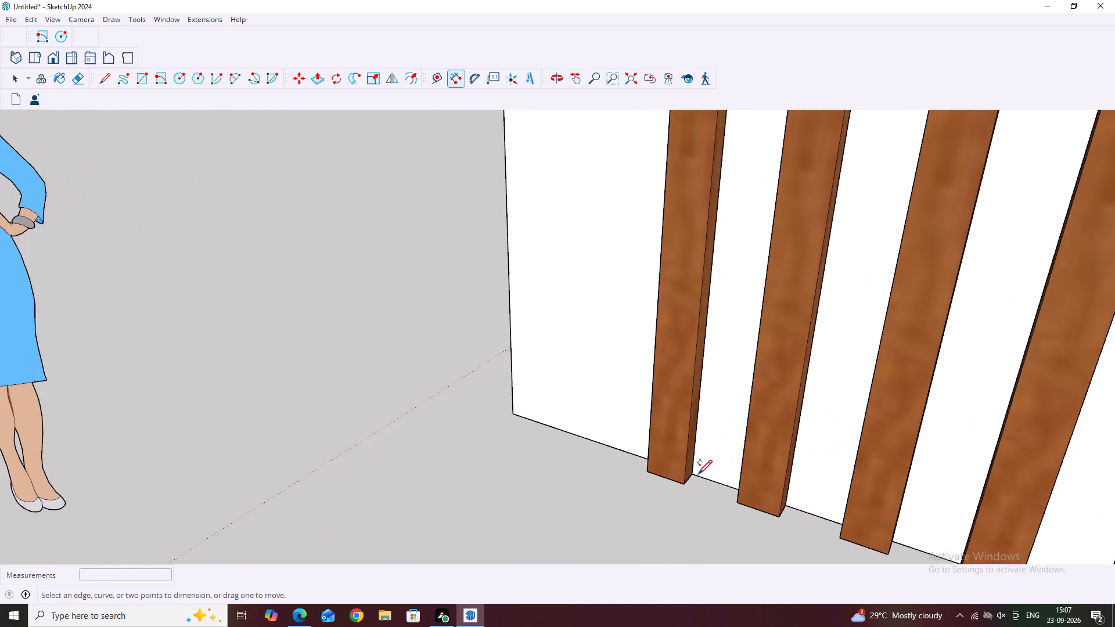
scroll(698, 473, up, 1)
click(693, 473)
scroll(719, 481, down, 4)
middle_drag(728, 485, 815, 498)
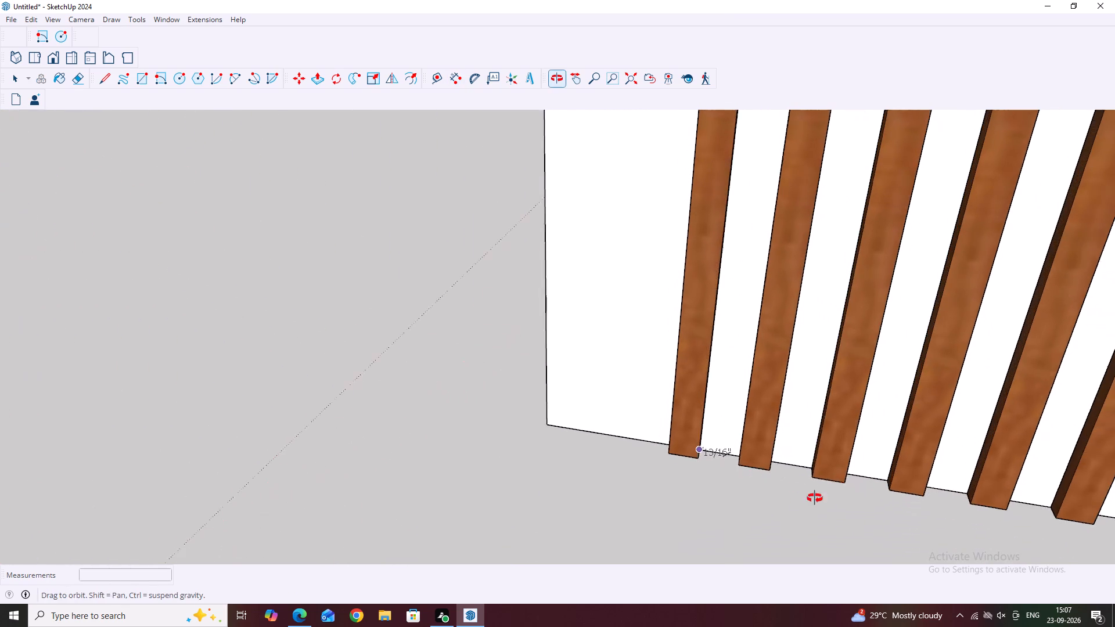
middle_drag(815, 498, 818, 496)
middle_drag(717, 450, 783, 450)
scroll(730, 426, up, 3)
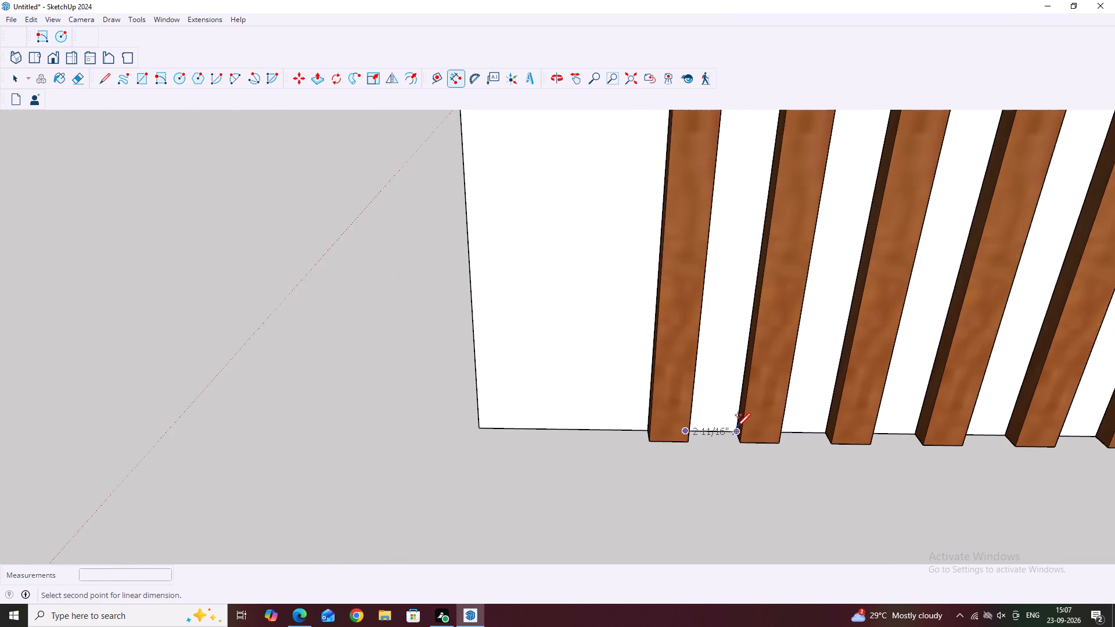
click(736, 429)
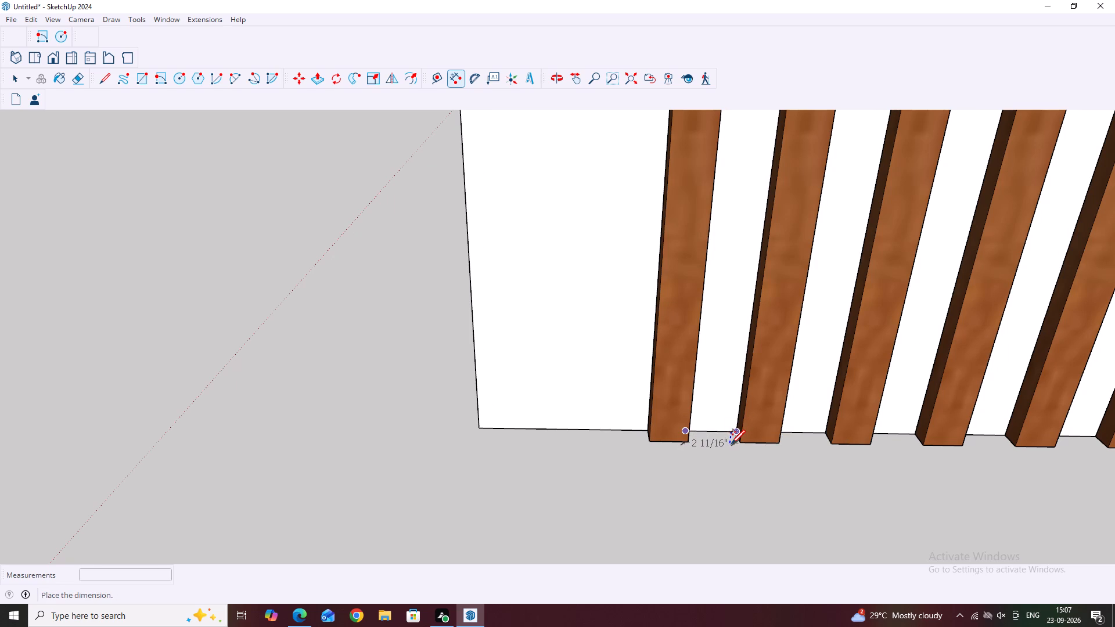
key(Escape)
scroll(729, 434, down, 4)
key(Return)
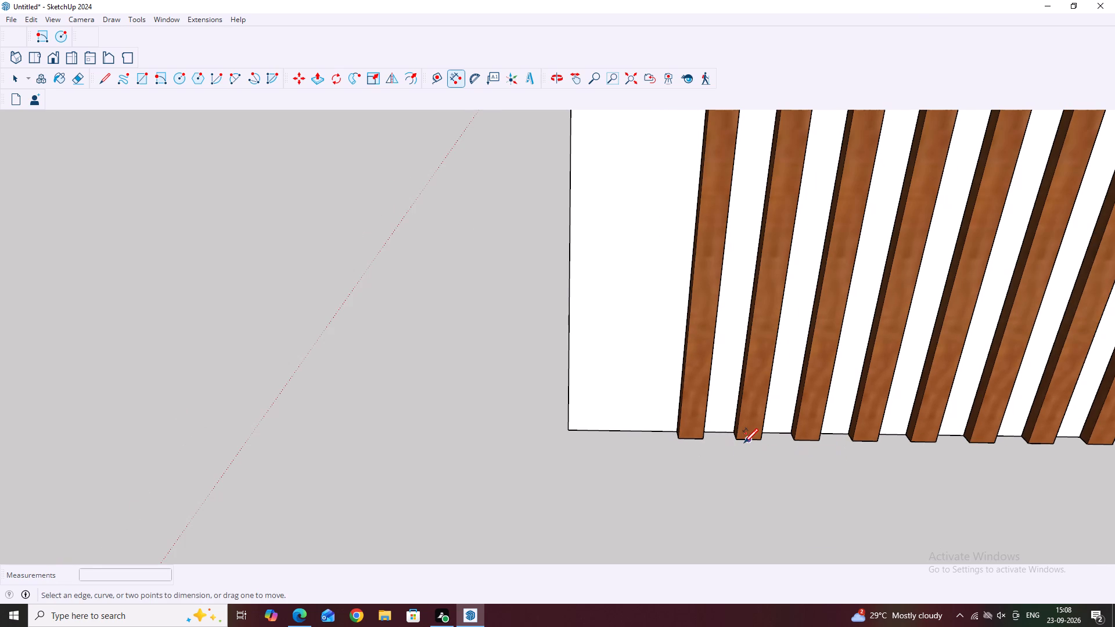
key(Escape)
scroll(710, 431, down, 5)
key(Escape)
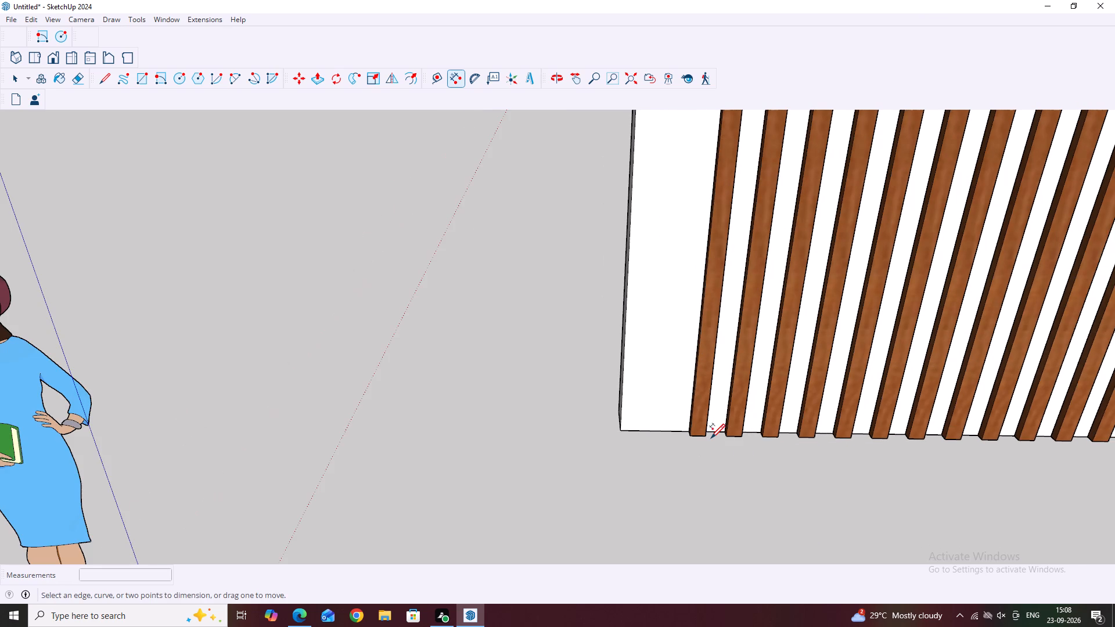
key(space)
Undo the strip array and its copy, going back to the single painted strip beside the 9" strip.
scroll(727, 444, up, 2)
scroll(667, 426, down, 5)
middle_drag(794, 435, 769, 362)
scroll(757, 384, down, 2)
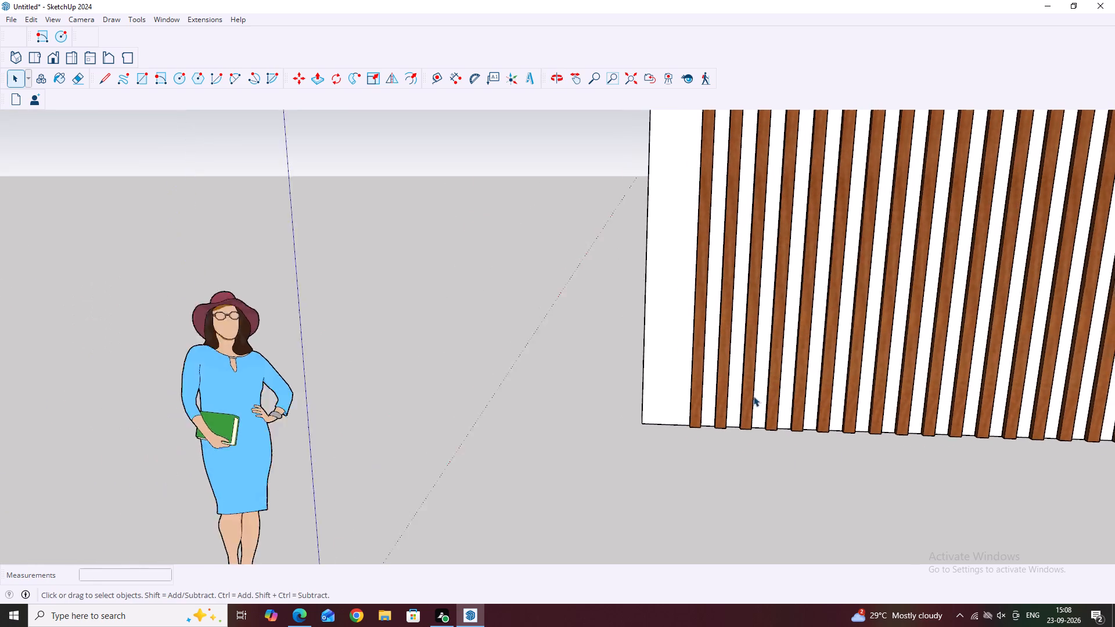
scroll(753, 396, down, 3)
middle_drag(736, 373, 732, 393)
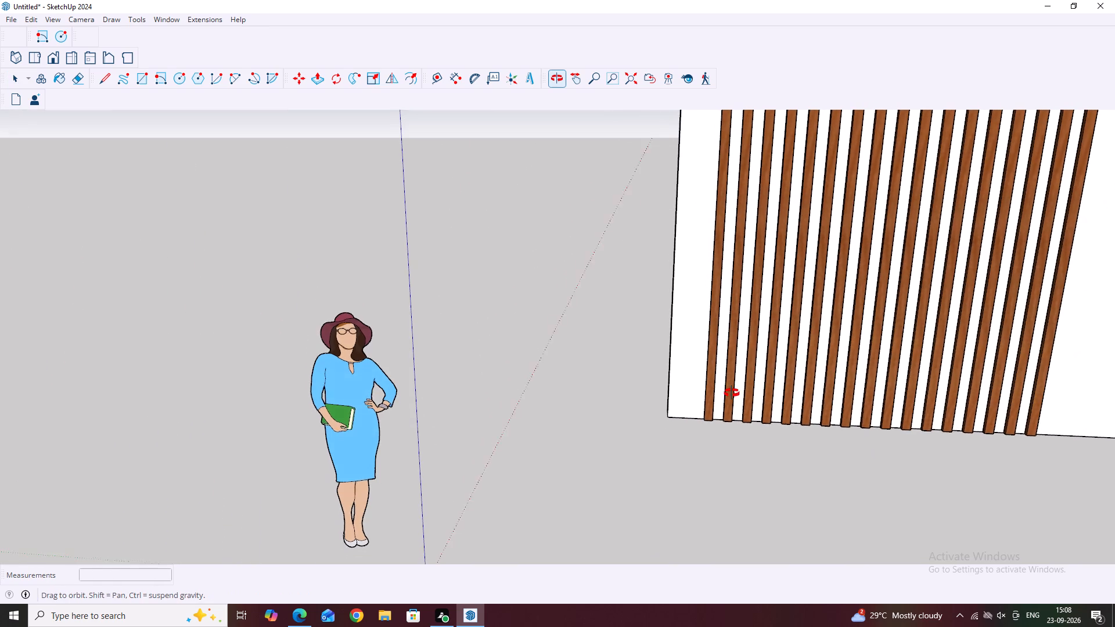
middle_drag(732, 393, 764, 439)
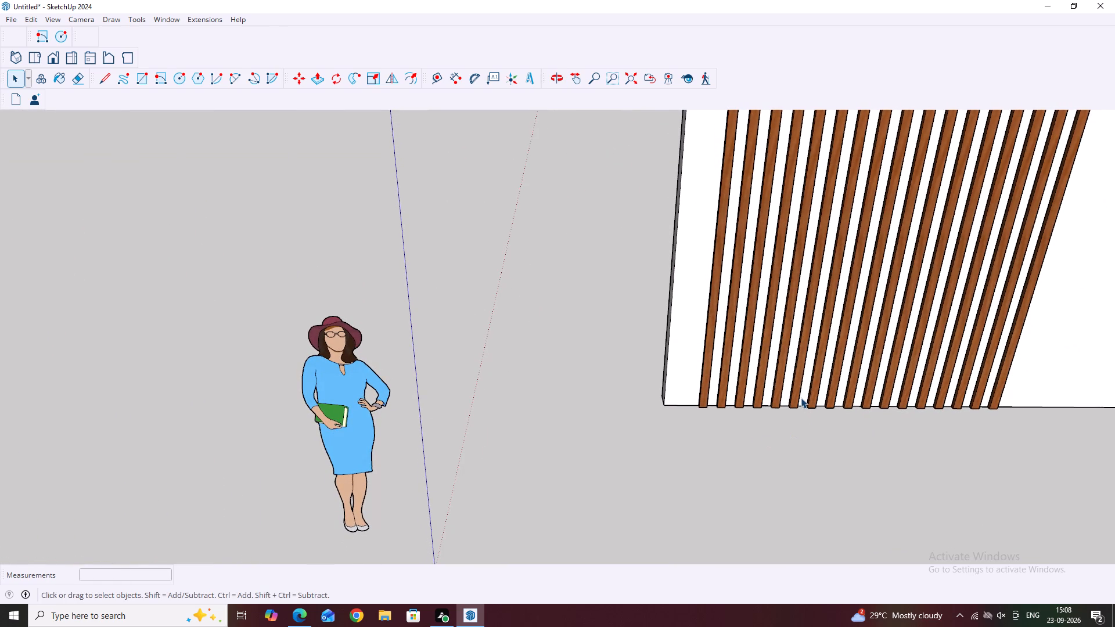
key(ctrl+z)
Copy the painted strip about 5' 9 5/8" along the panel's lower edge from its back bottom corner.
click(702, 401)
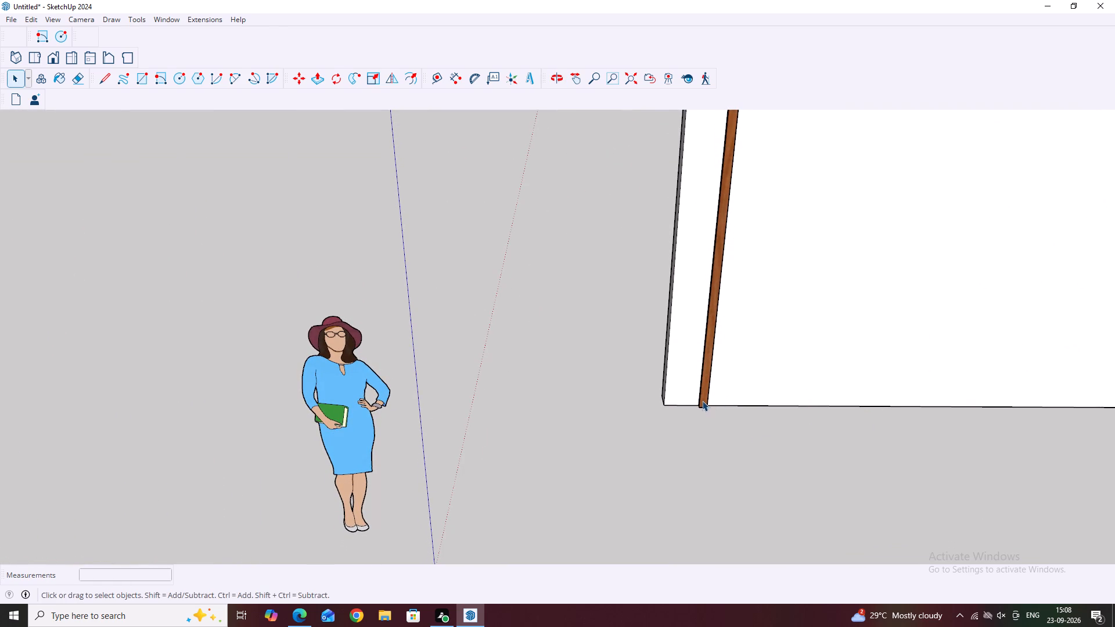
key(m)
scroll(701, 402, up, 6)
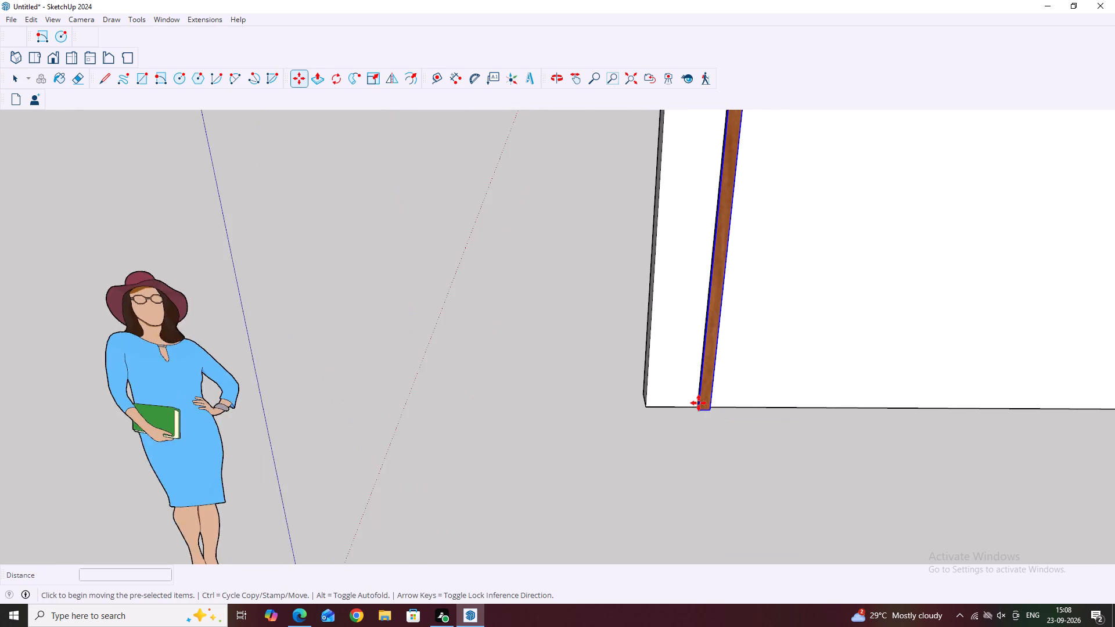
scroll(699, 403, up, 15)
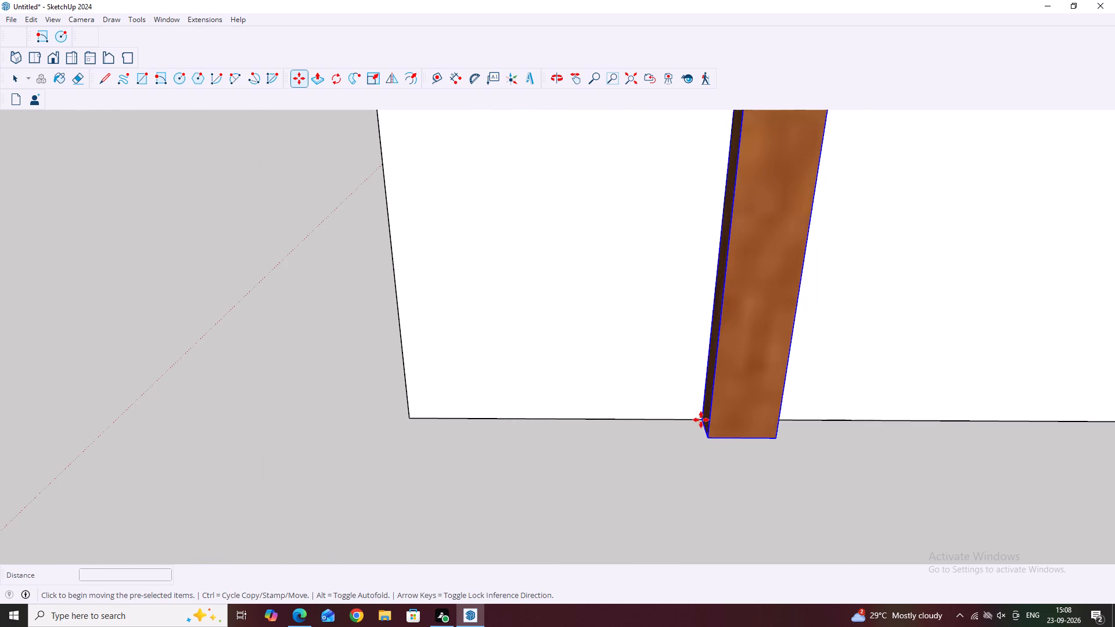
click(701, 420)
scroll(732, 421, down, 3)
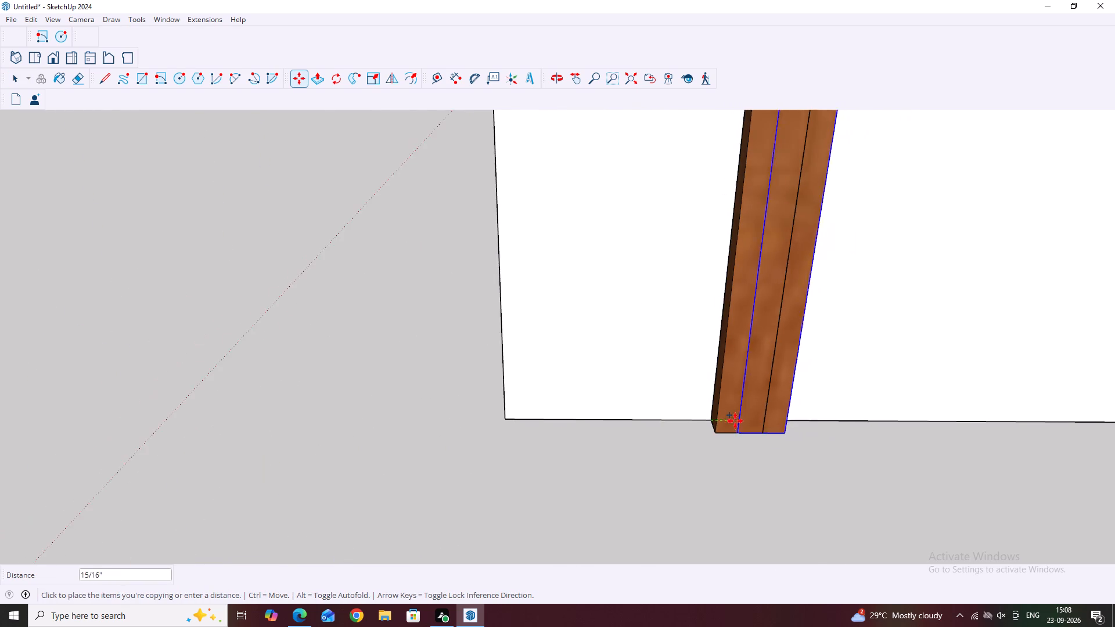
scroll(735, 421, down, 20)
scroll(735, 421, down, 5)
scroll(845, 437, down, 6)
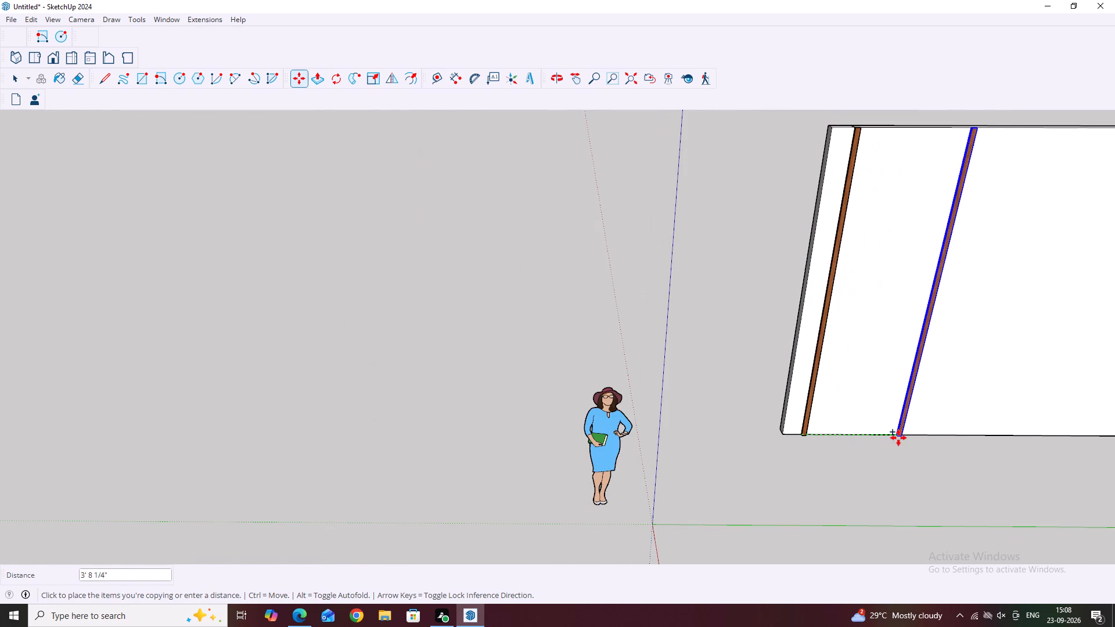
click(947, 437)
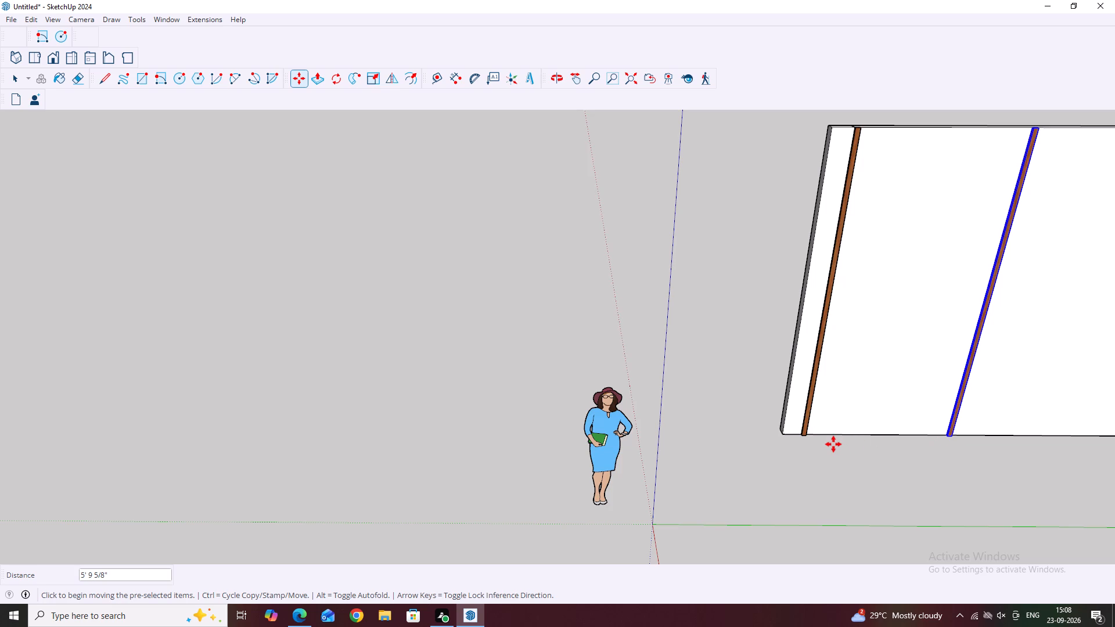
Divide the copied distance into 16 equal spaces to fill it with strip copies.
text(/16)
key(Return)
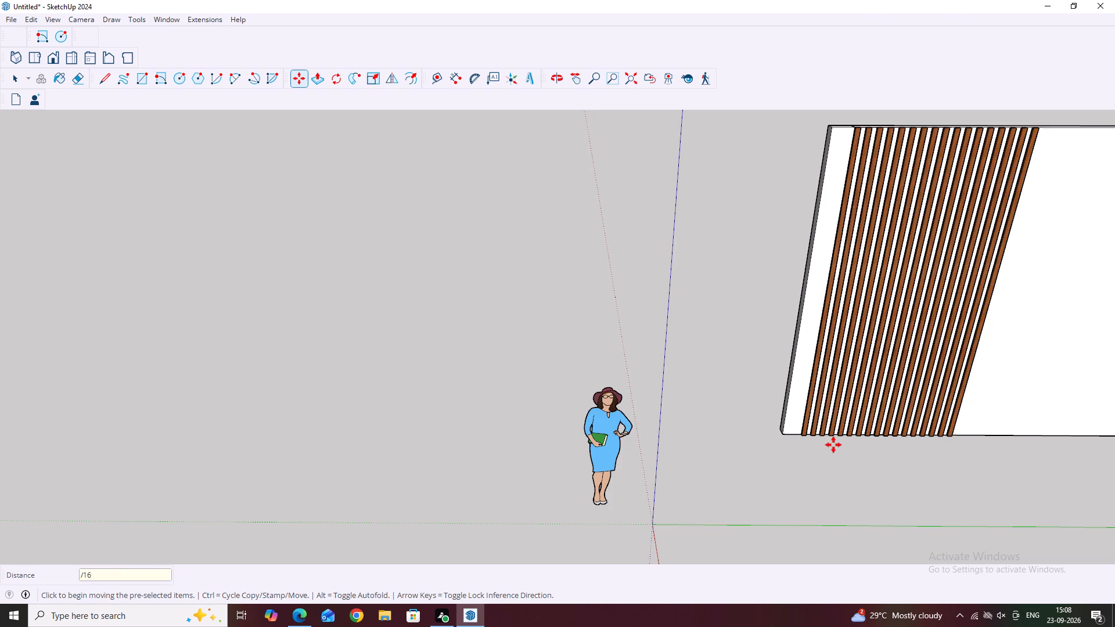
middle_drag(876, 475, 698, 348)
key(Escape)
key(space)
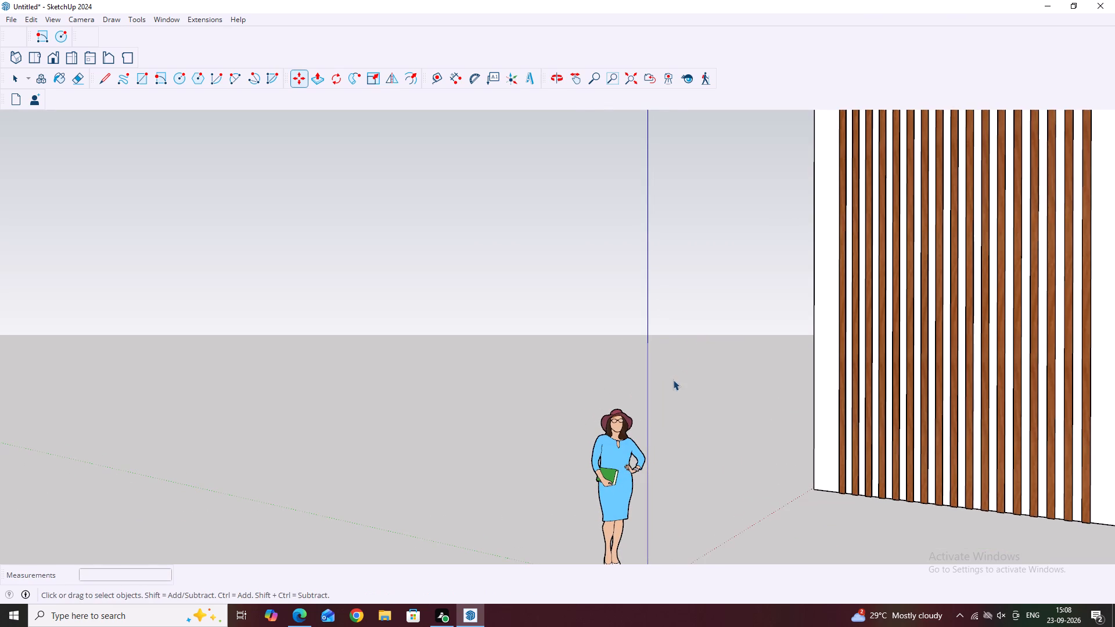
scroll(674, 404, down, 5)
middle_drag(704, 452, 859, 558)
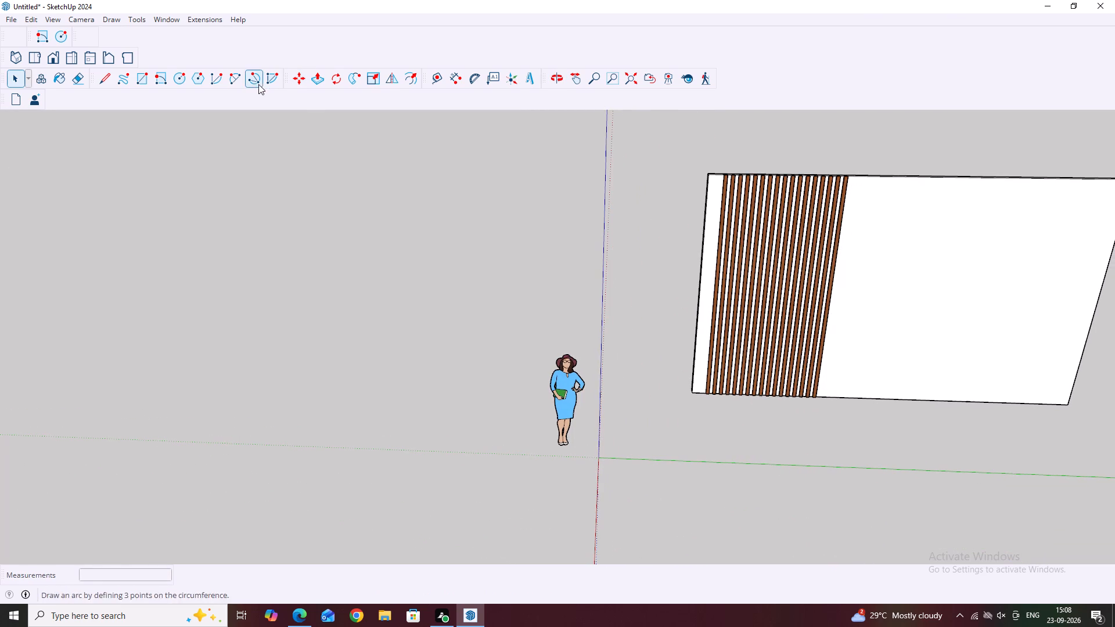
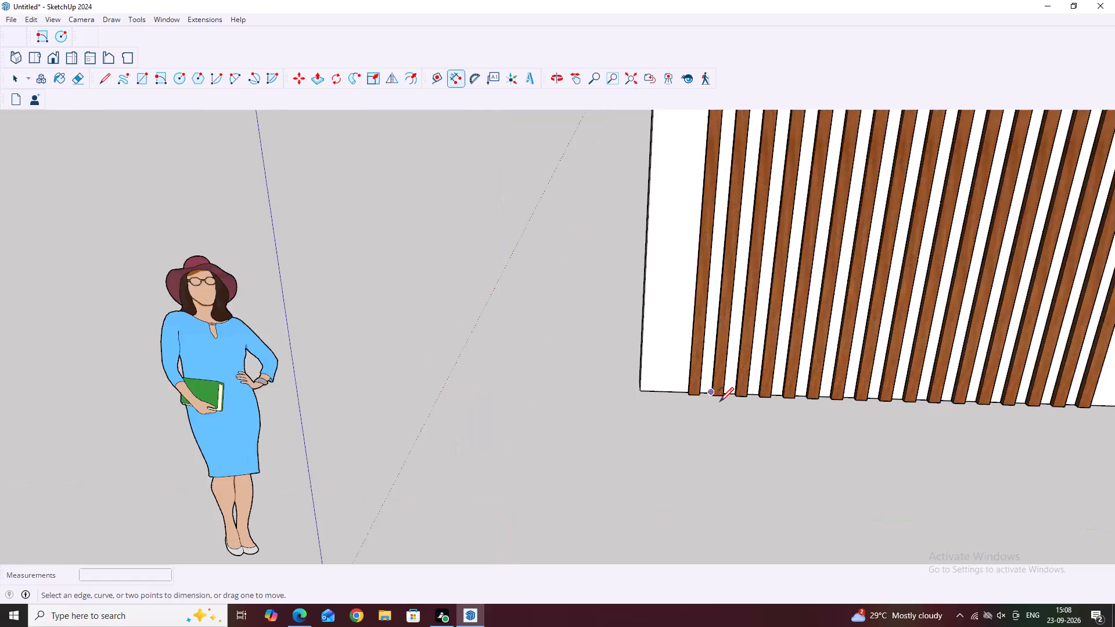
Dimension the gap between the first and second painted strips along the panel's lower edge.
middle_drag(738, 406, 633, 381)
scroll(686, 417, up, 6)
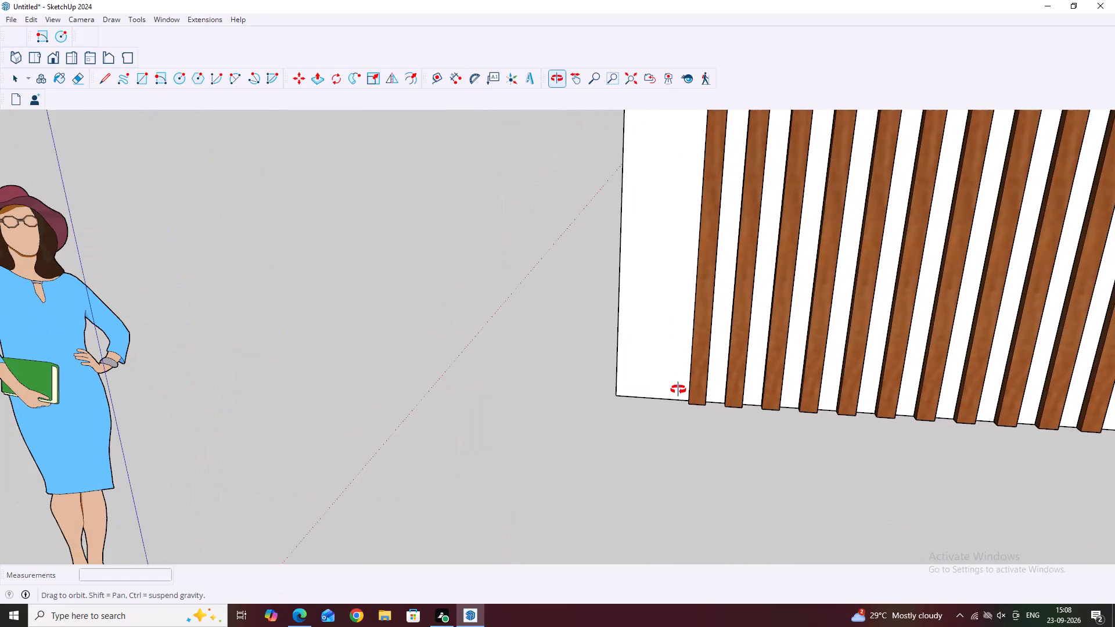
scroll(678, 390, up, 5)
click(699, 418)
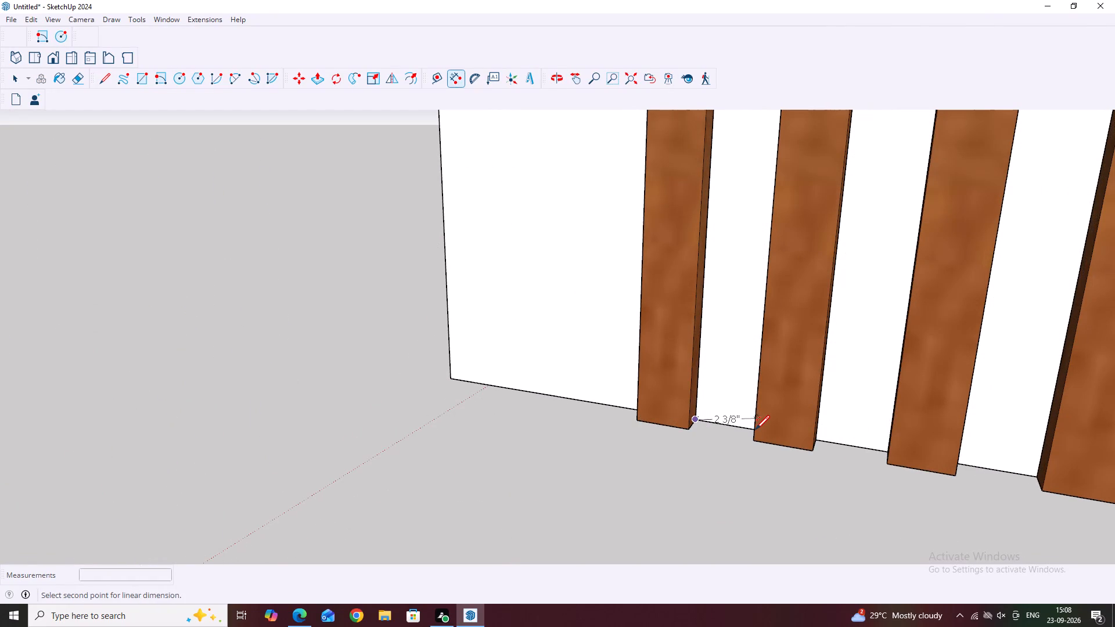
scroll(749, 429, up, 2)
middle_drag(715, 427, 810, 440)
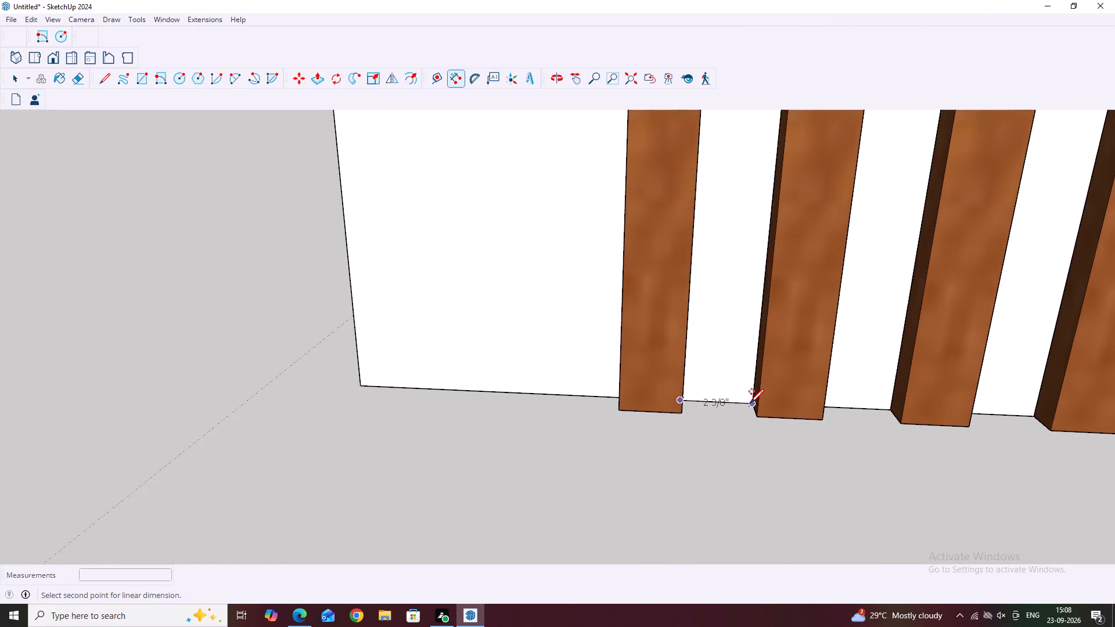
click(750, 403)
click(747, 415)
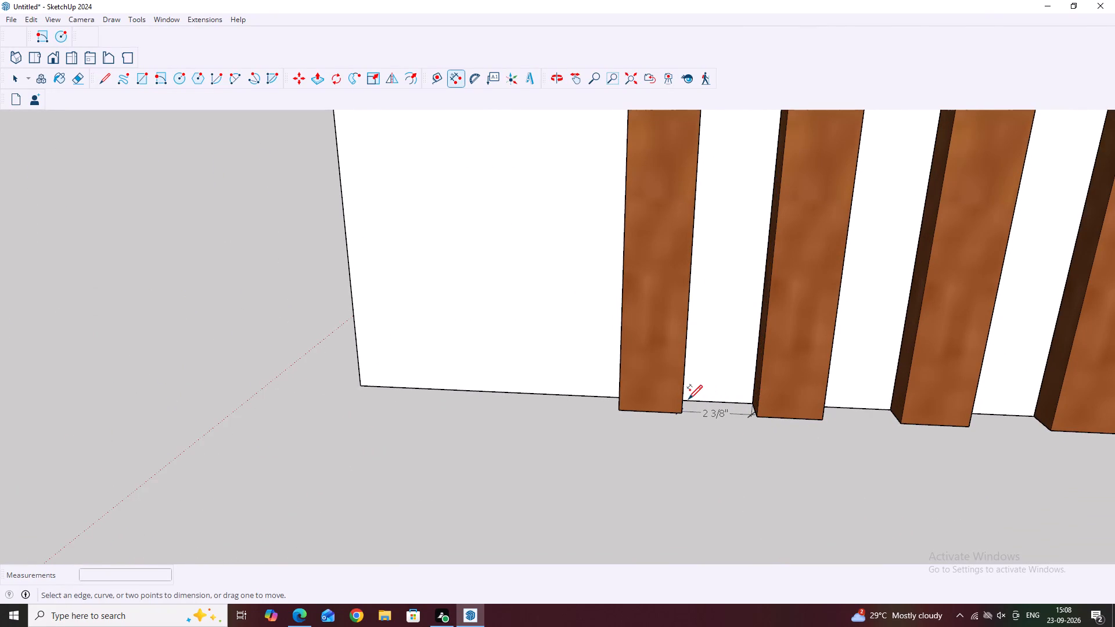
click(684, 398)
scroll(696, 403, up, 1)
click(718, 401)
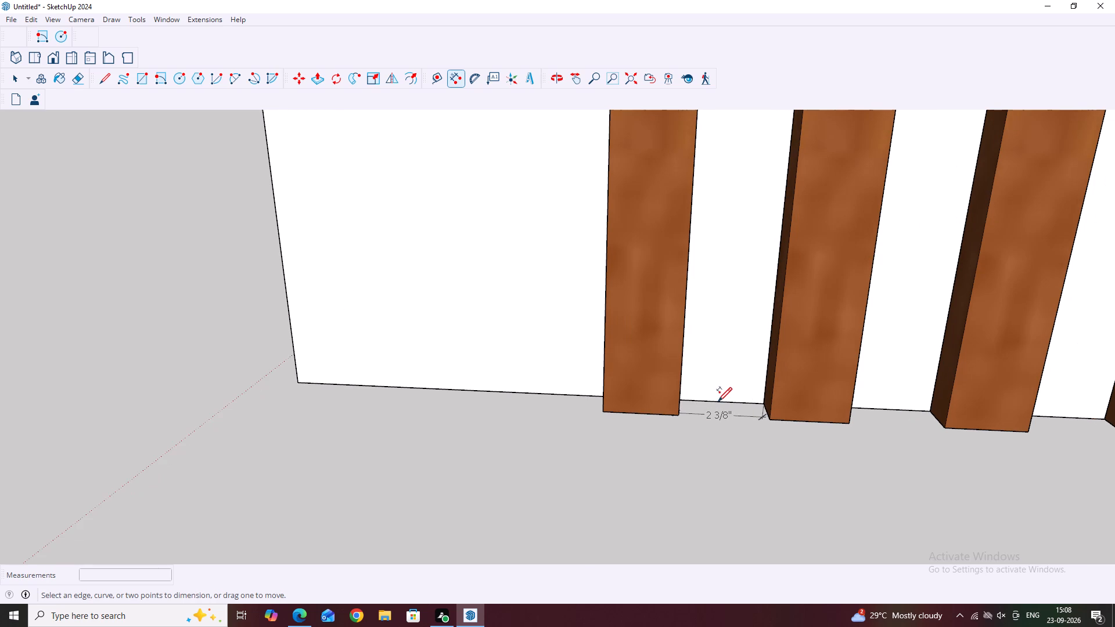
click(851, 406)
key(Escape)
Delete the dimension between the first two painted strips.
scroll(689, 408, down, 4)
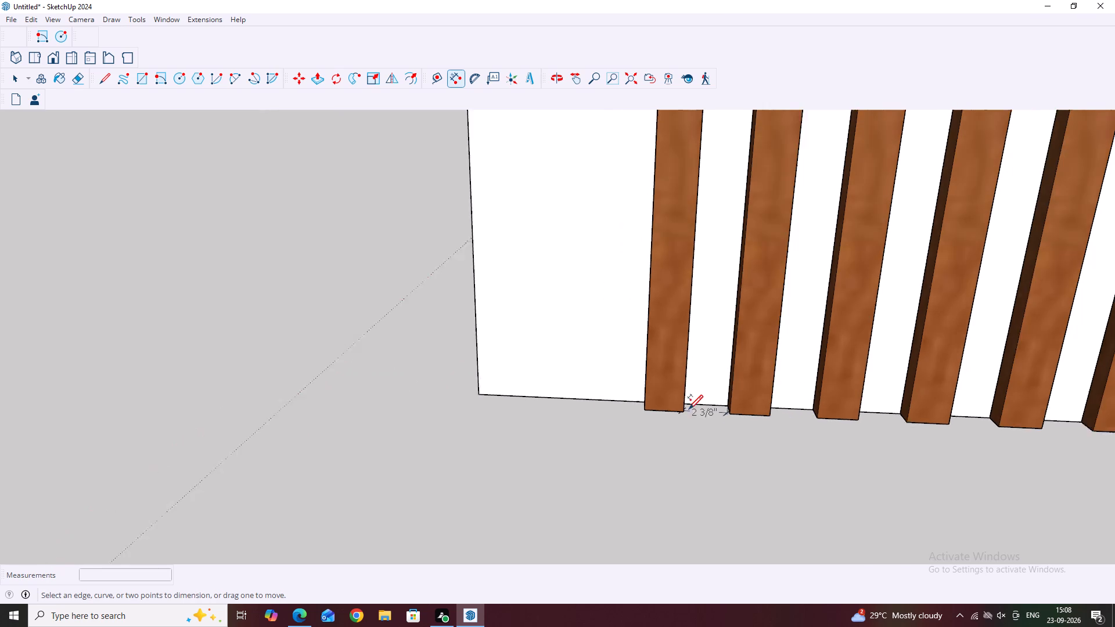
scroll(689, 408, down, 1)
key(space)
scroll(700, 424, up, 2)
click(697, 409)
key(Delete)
Copy the second painted strip 2 3/16" toward the first strip along the panel's lower edge, from its back bottom corner.
scroll(686, 403, down, 16)
scroll(932, 379, down, 11)
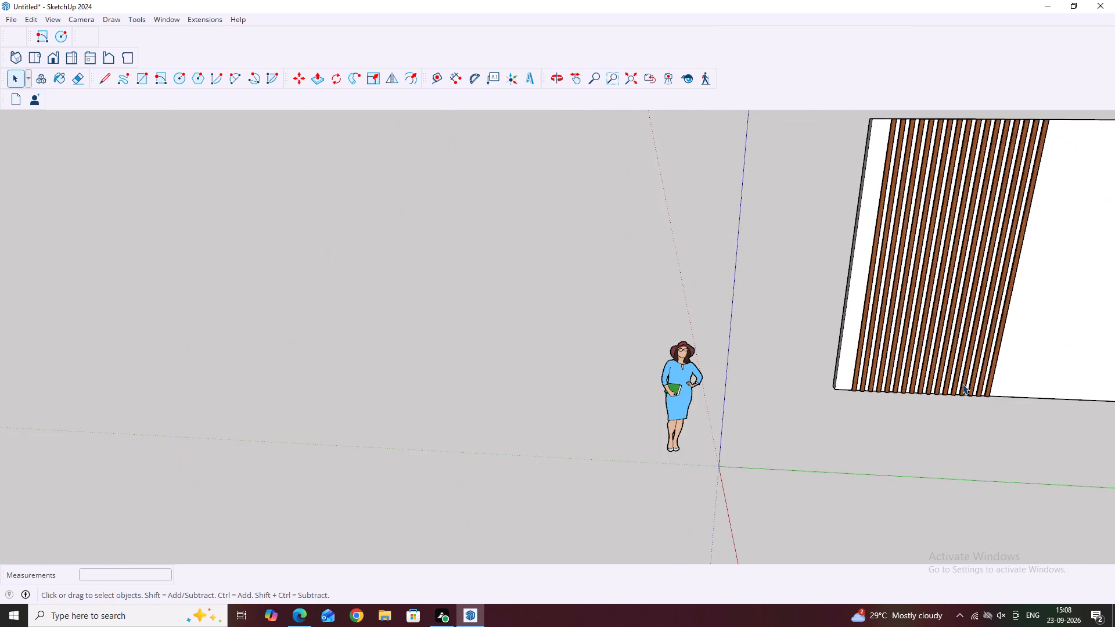
scroll(972, 383, up, 2)
scroll(835, 383, up, 4)
middle_drag(846, 379, 801, 313)
scroll(850, 409, up, 2)
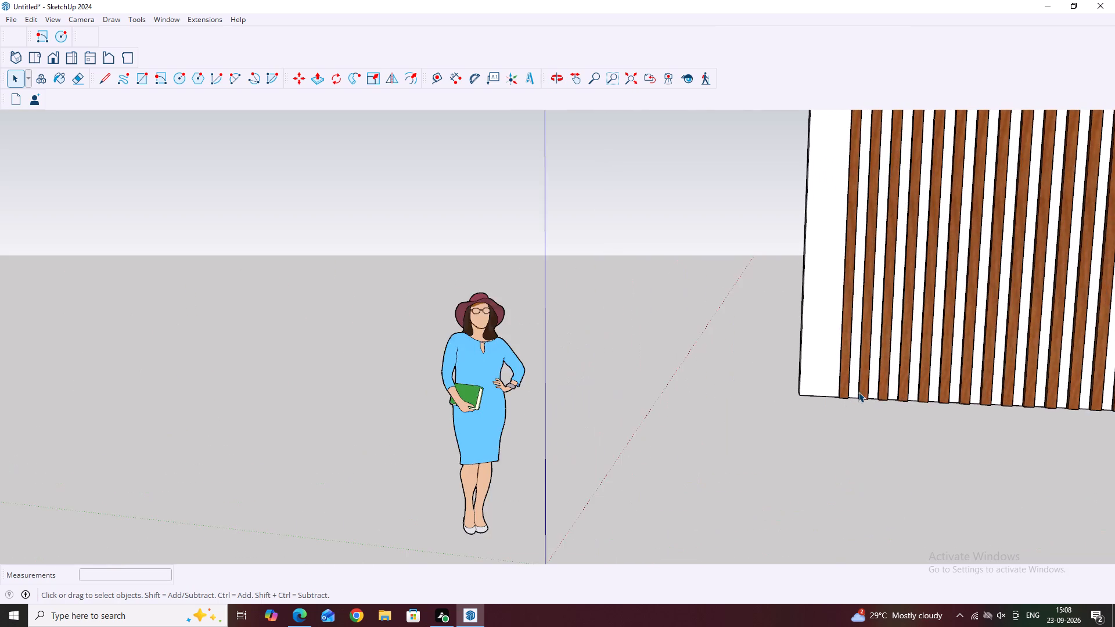
scroll(858, 392, up, 2)
click(859, 402)
click(857, 390)
middle_drag(830, 385, 846, 448)
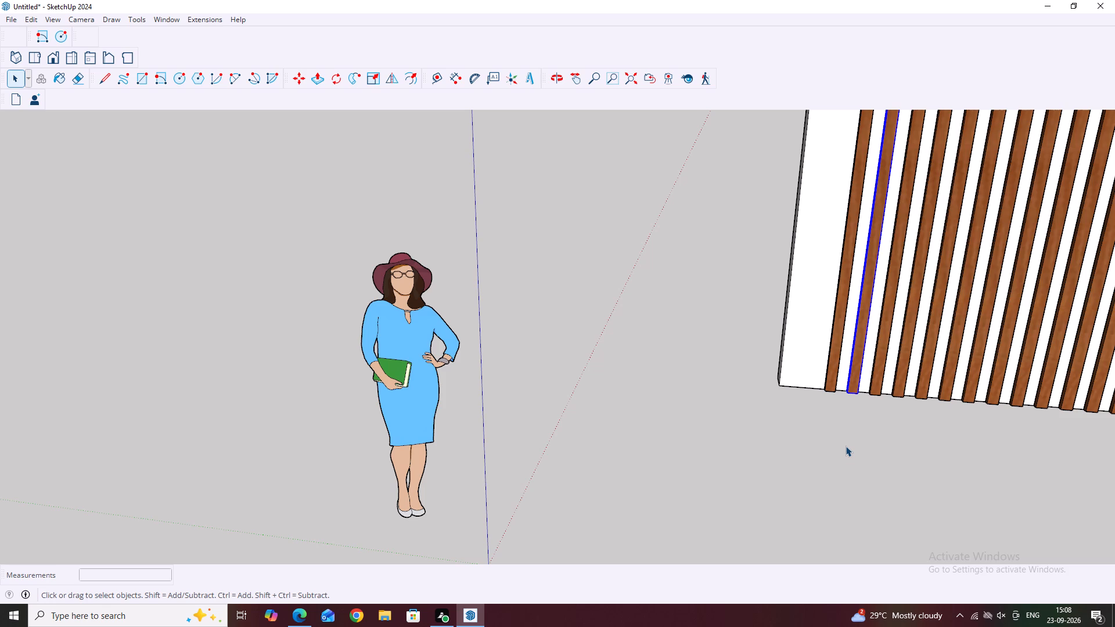
key(m)
scroll(839, 415, up, 4)
middle_drag(822, 401, 893, 402)
scroll(821, 340, up, 4)
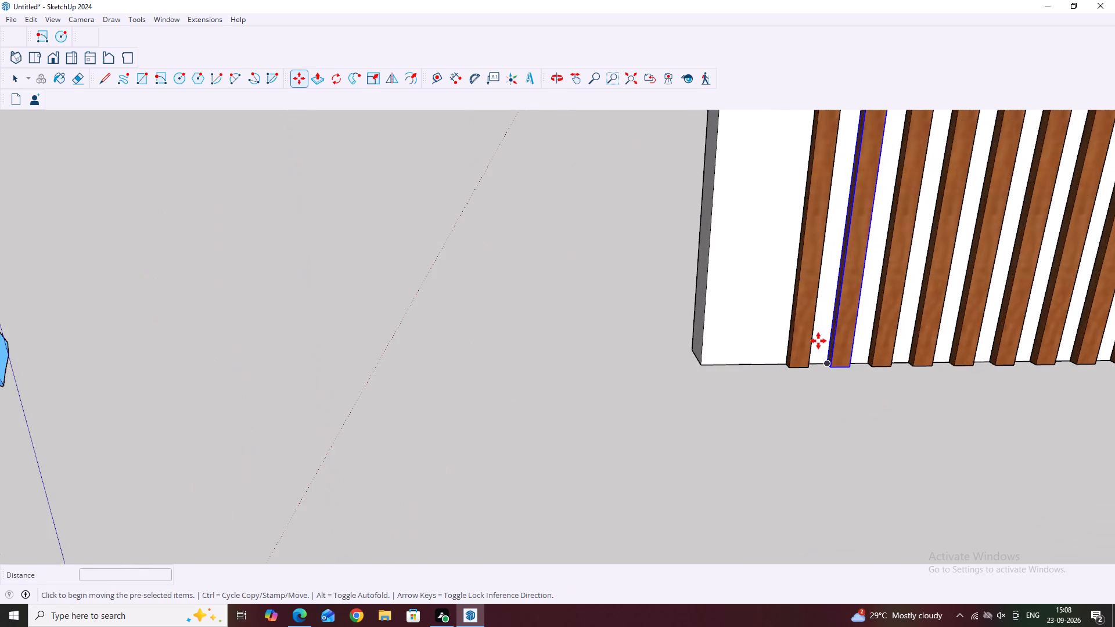
scroll(823, 356, up, 20)
scroll(823, 356, up, 2)
middle_click(830, 380)
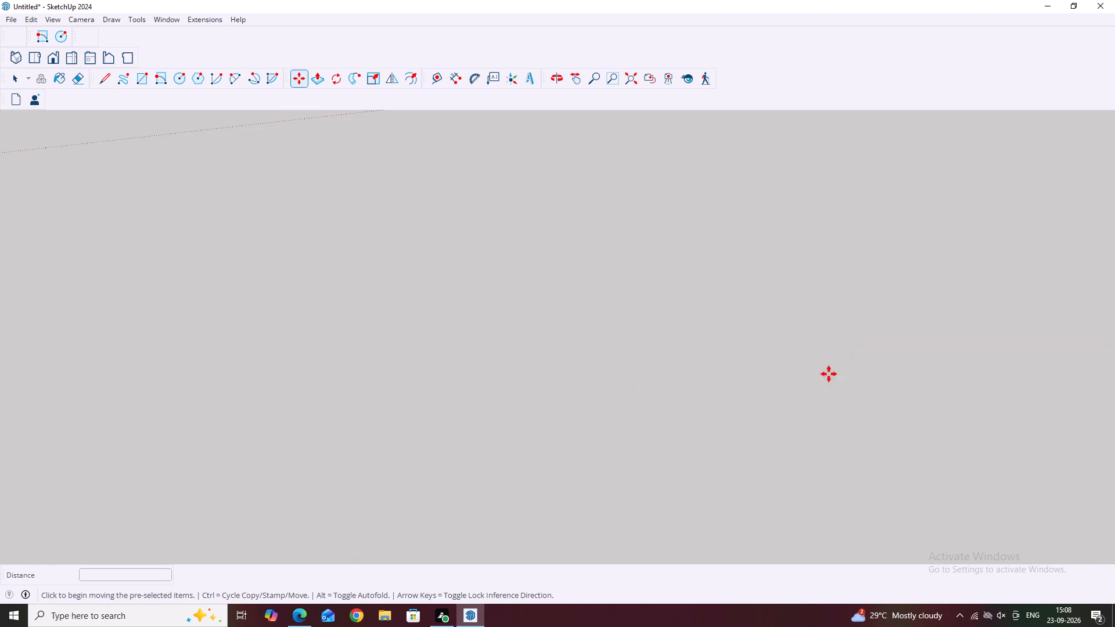
scroll(827, 328, down, 20)
scroll(827, 328, down, 6)
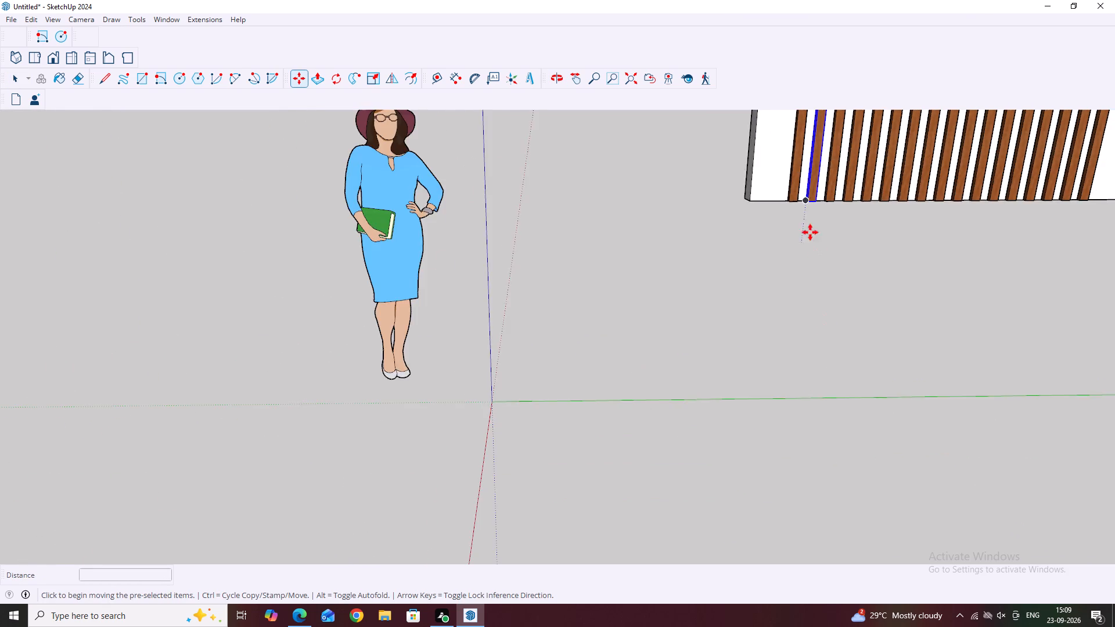
scroll(806, 225, up, 20)
scroll(806, 225, up, 6)
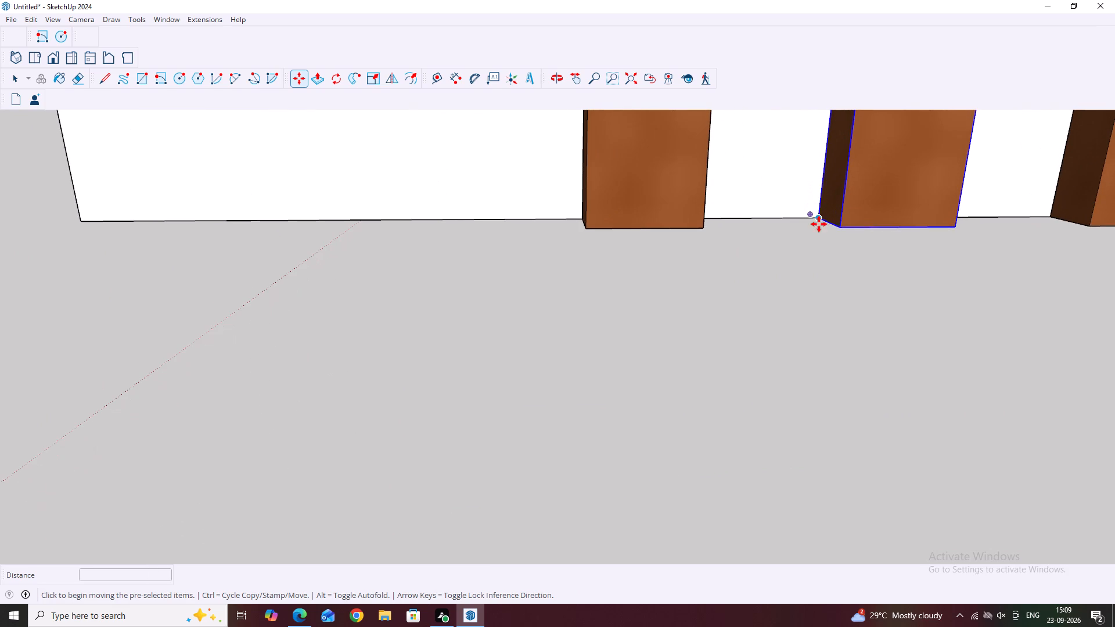
click(818, 217)
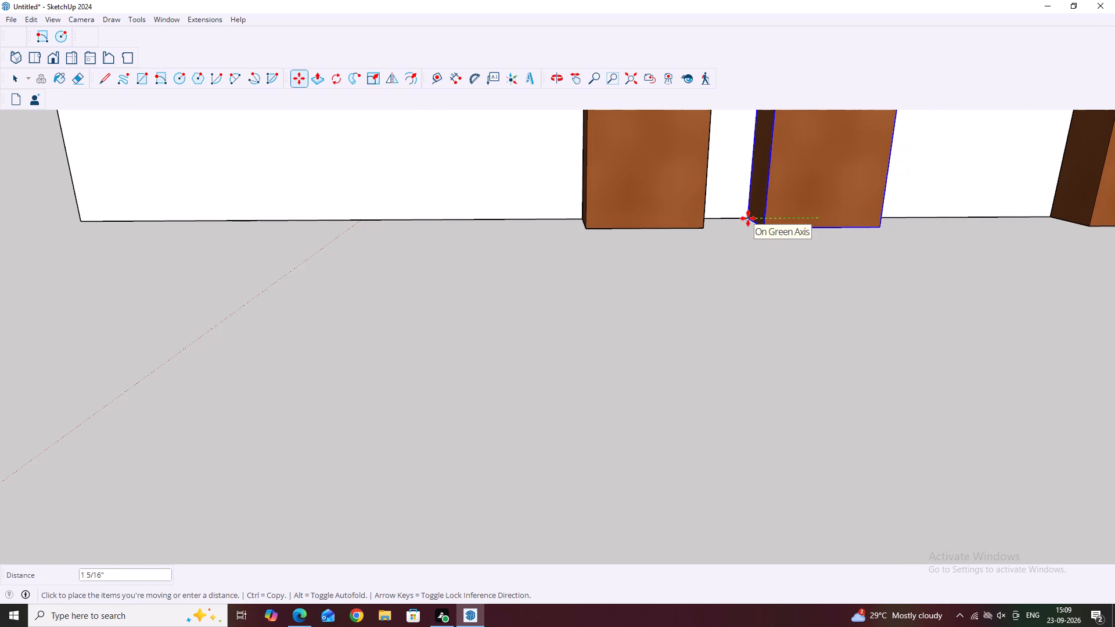
scroll(731, 219, up, 2)
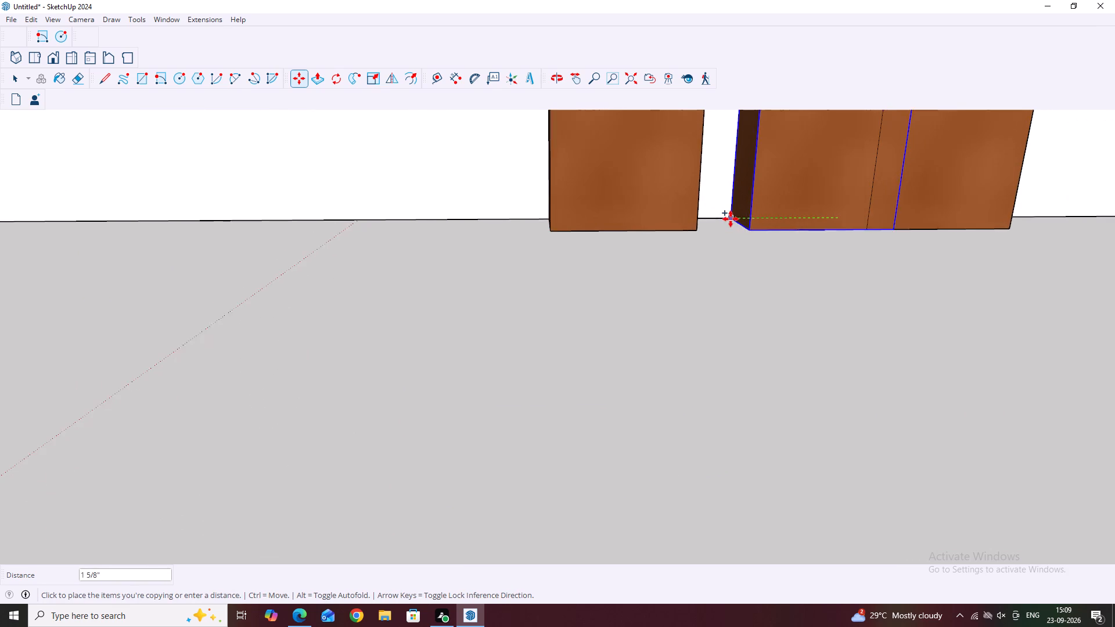
scroll(731, 219, up, 1)
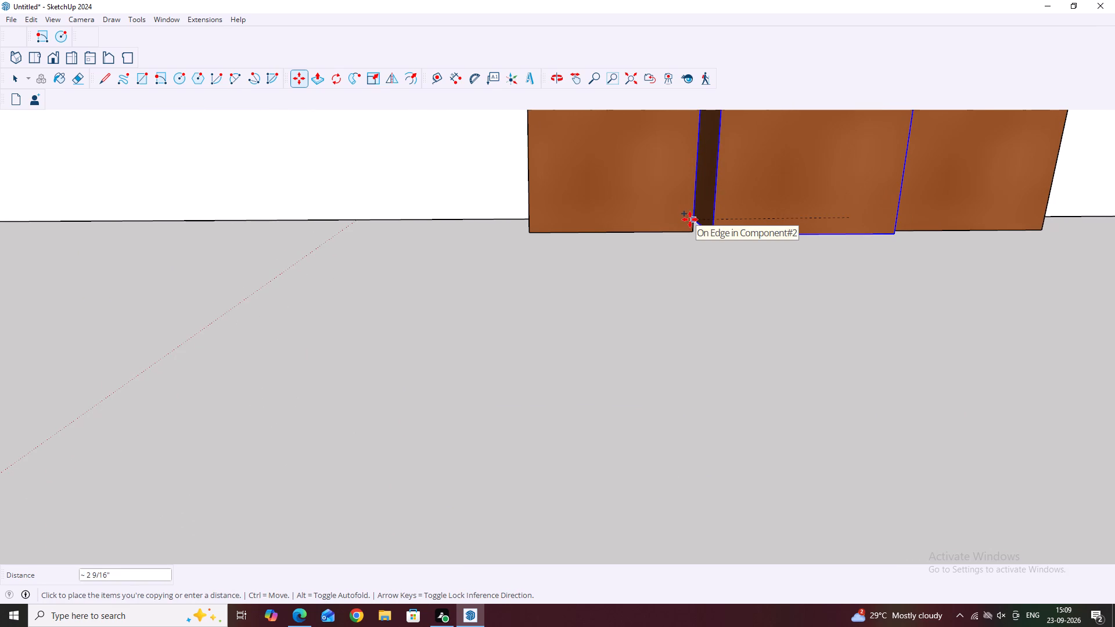
middle_drag(682, 219, 619, 207)
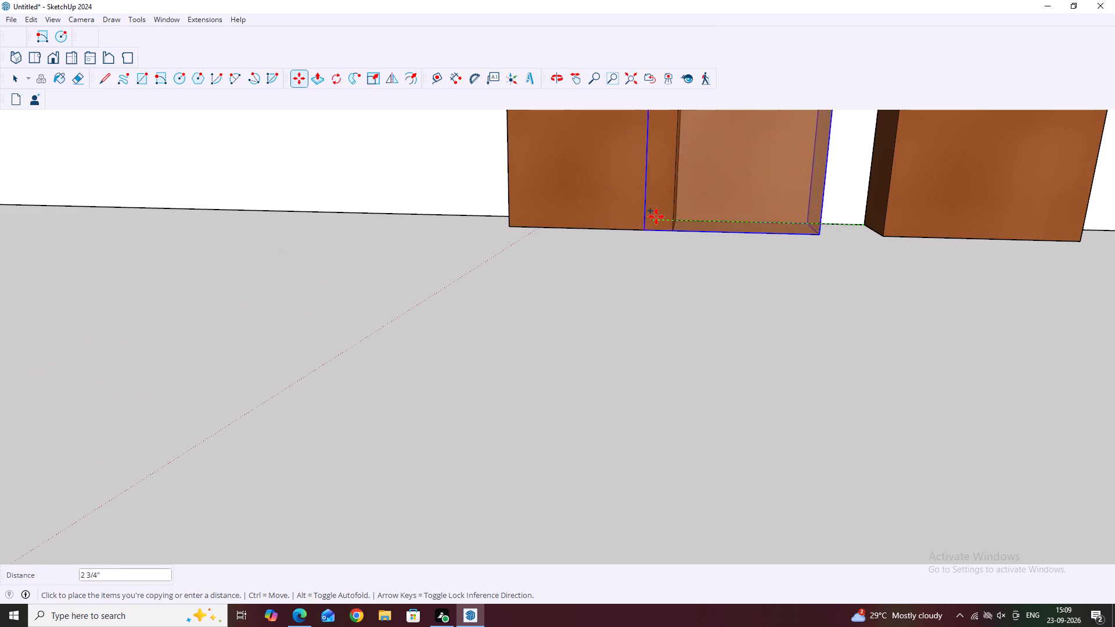
click(686, 217)
key(Escape)
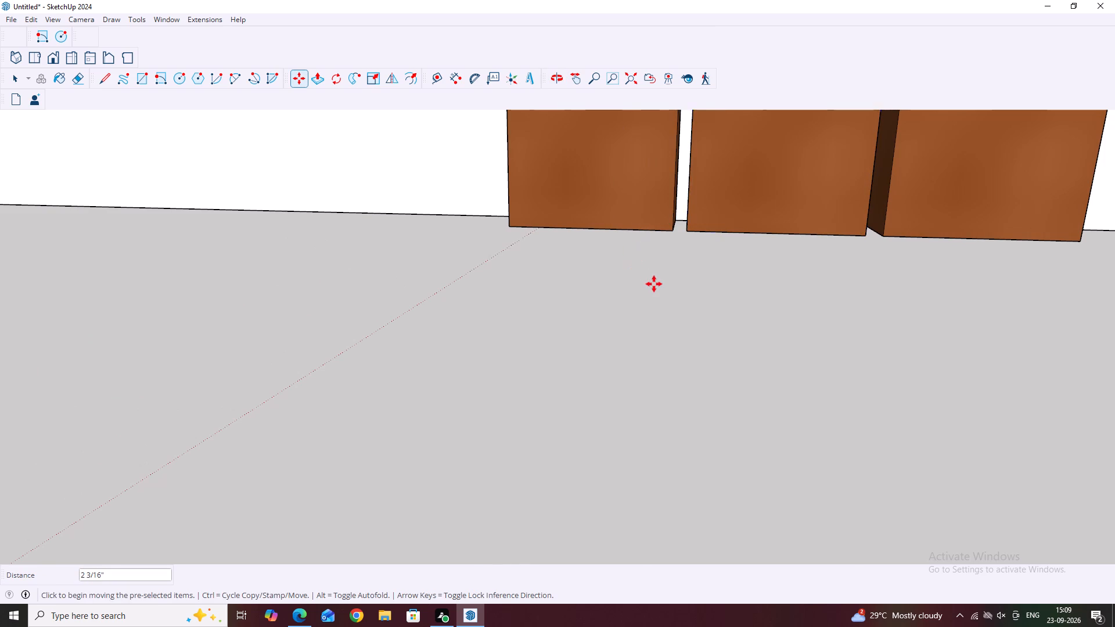
Dimension the narrow gap between the first strip and the new copy at their front bottom corners.
key(space)
scroll(654, 206, down, 5)
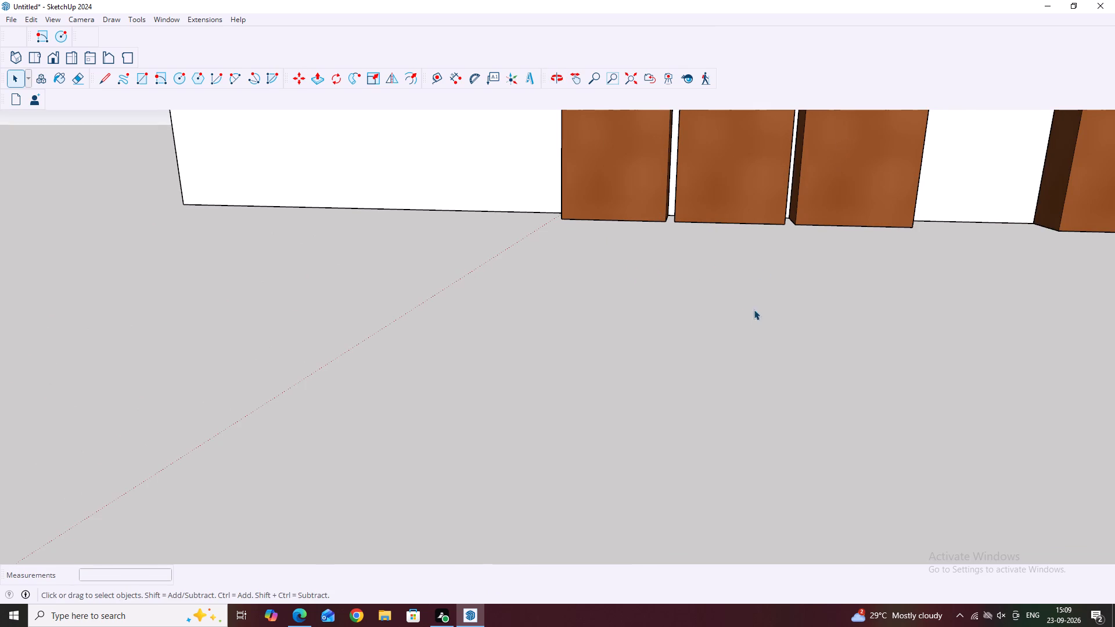
middle_drag(754, 309, 787, 505)
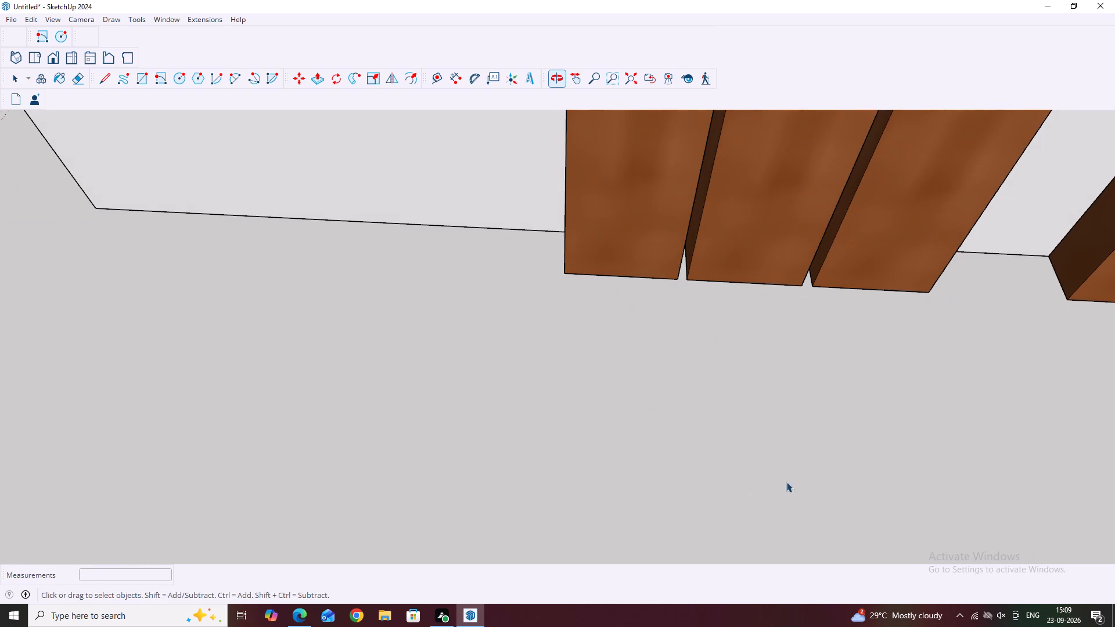
click(455, 81)
scroll(681, 284, up, 2)
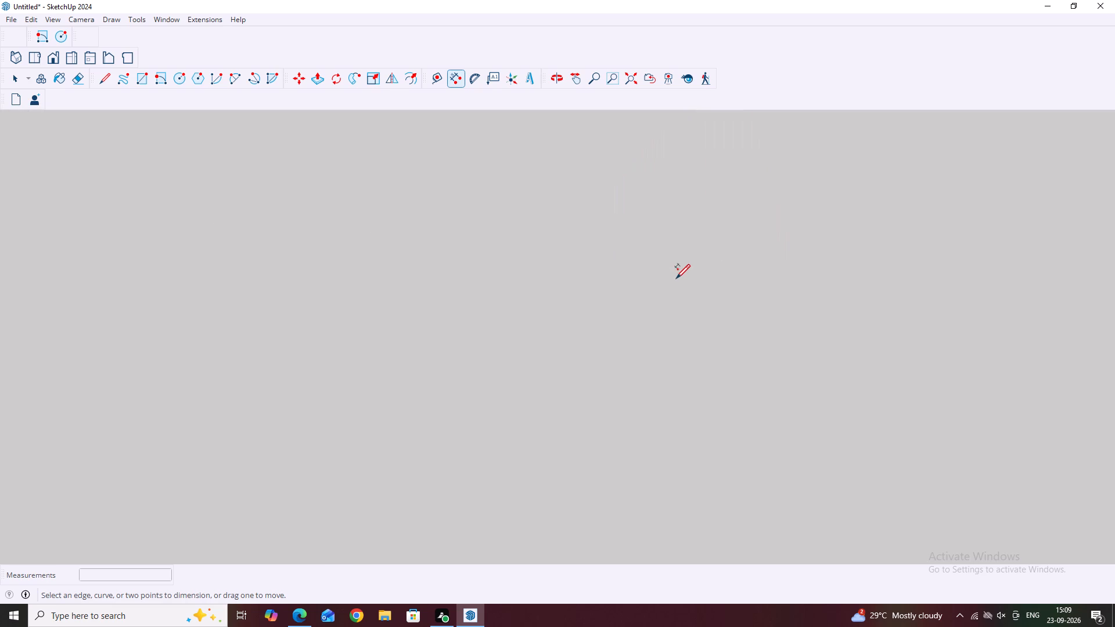
scroll(676, 278, up, 4)
scroll(672, 270, down, 5)
click(660, 249)
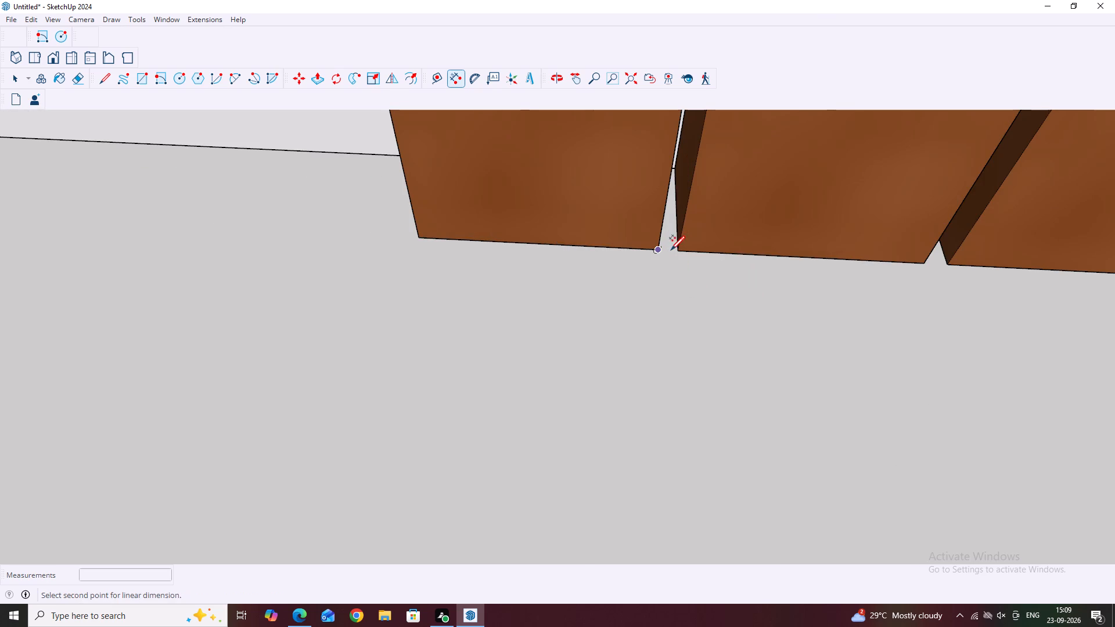
click(681, 249)
scroll(672, 253, up, 3)
scroll(680, 273, down, 4)
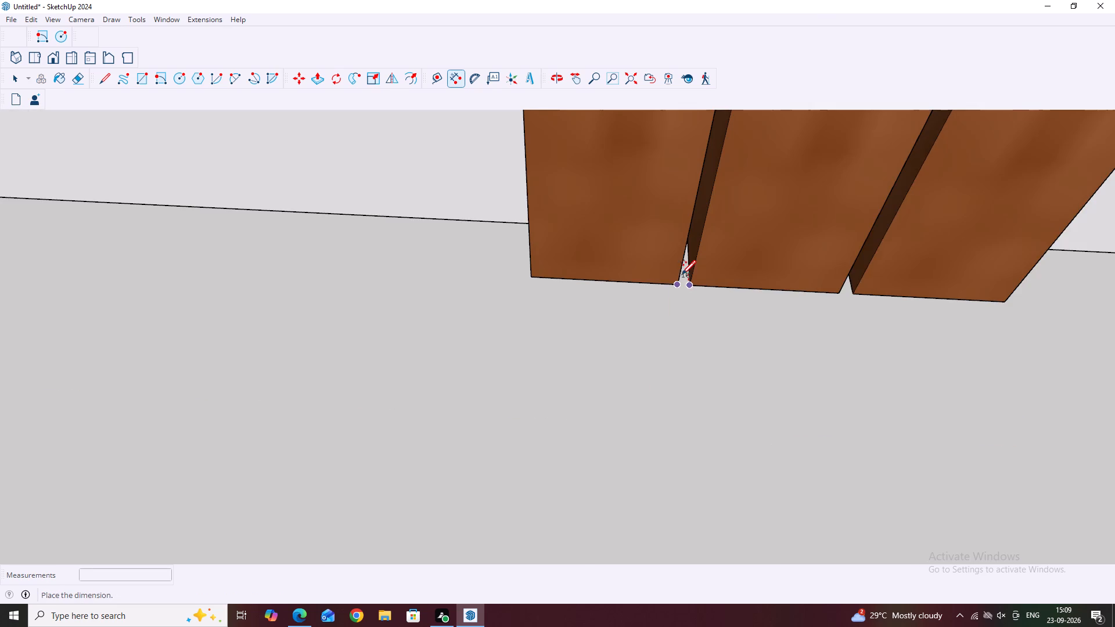
scroll(686, 286, up, 1)
click(694, 293)
scroll(695, 282, down, 3)
key(Escape)
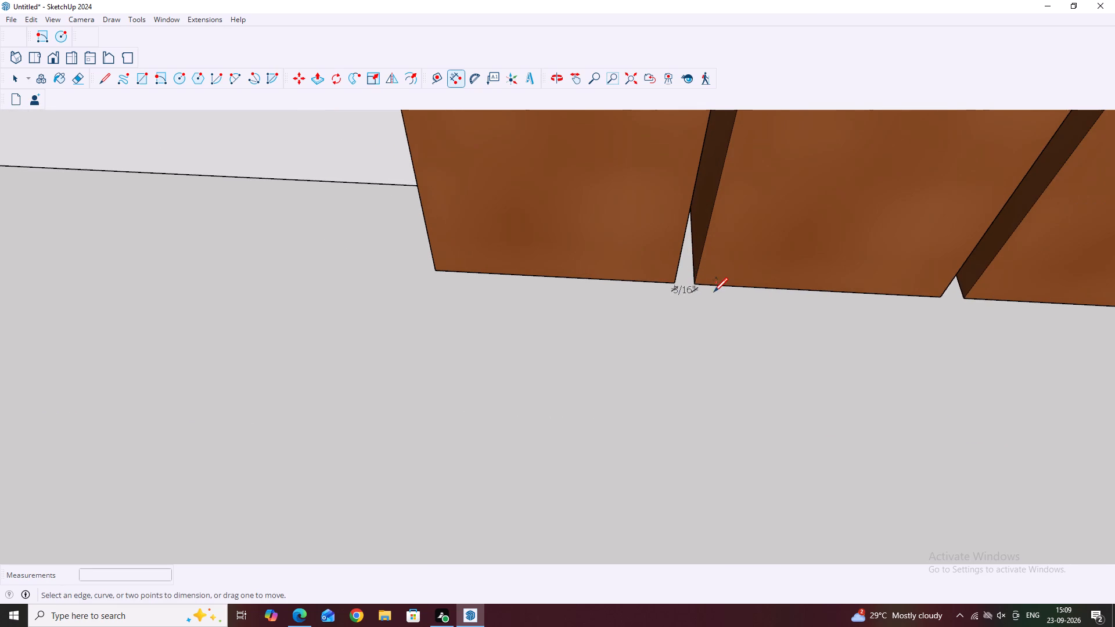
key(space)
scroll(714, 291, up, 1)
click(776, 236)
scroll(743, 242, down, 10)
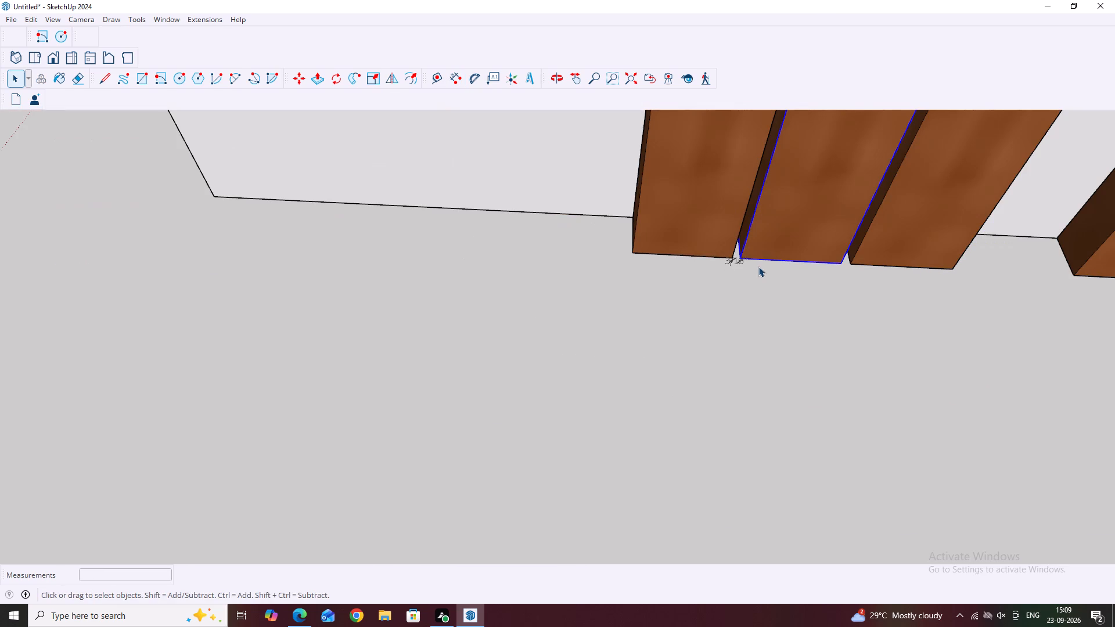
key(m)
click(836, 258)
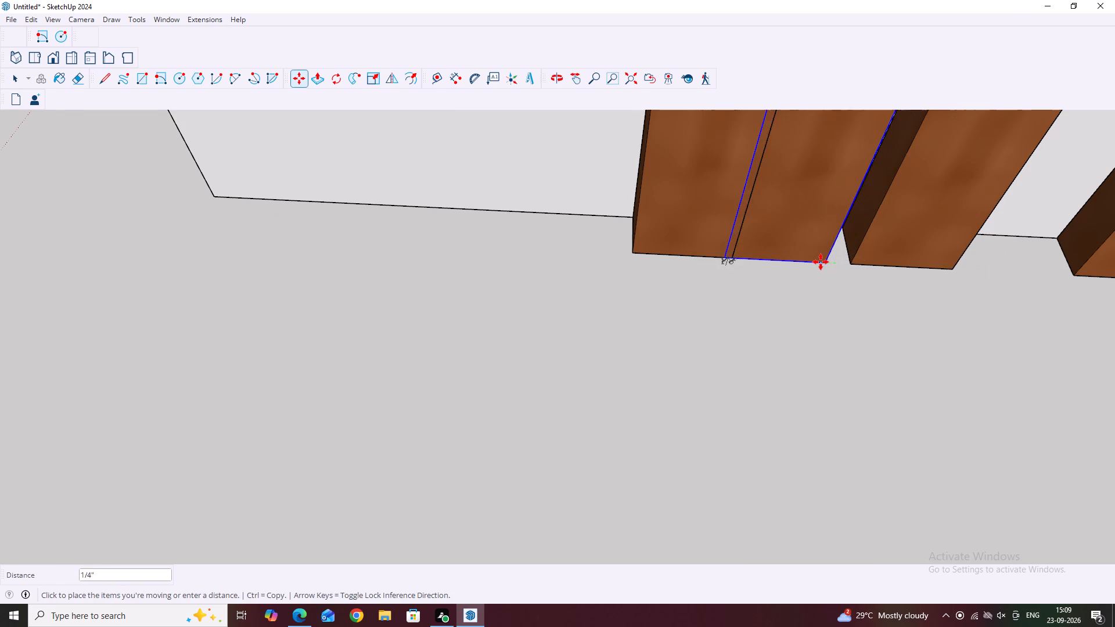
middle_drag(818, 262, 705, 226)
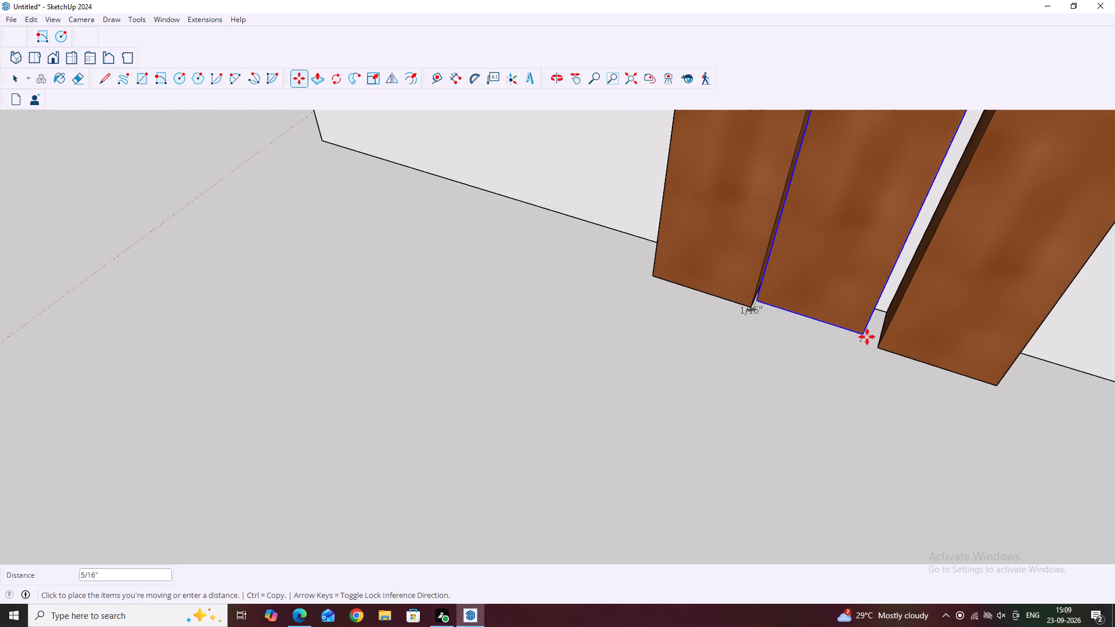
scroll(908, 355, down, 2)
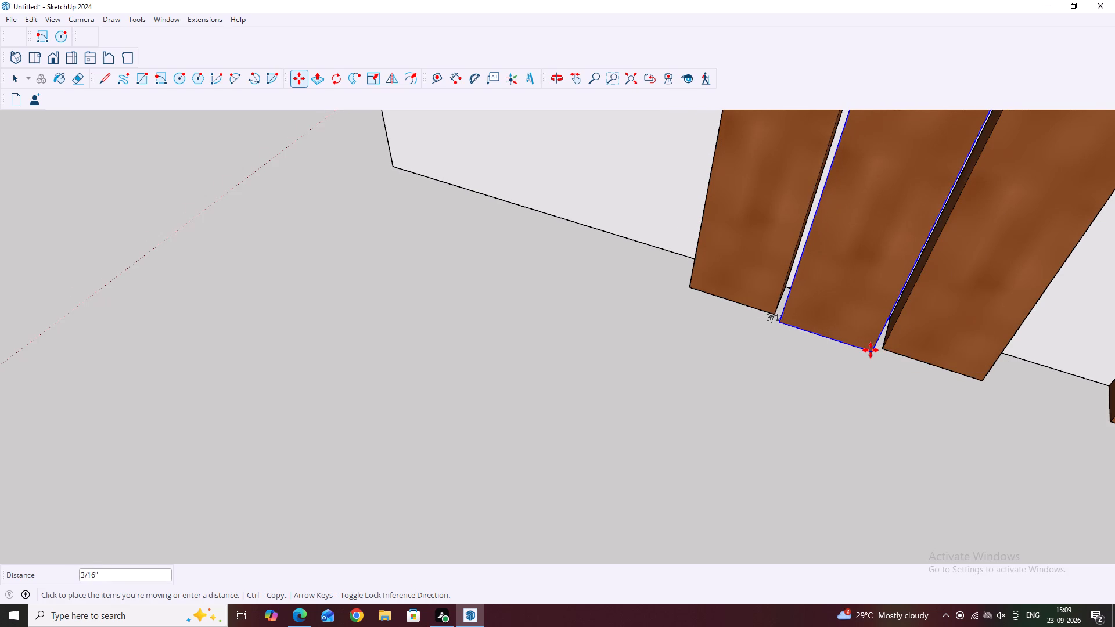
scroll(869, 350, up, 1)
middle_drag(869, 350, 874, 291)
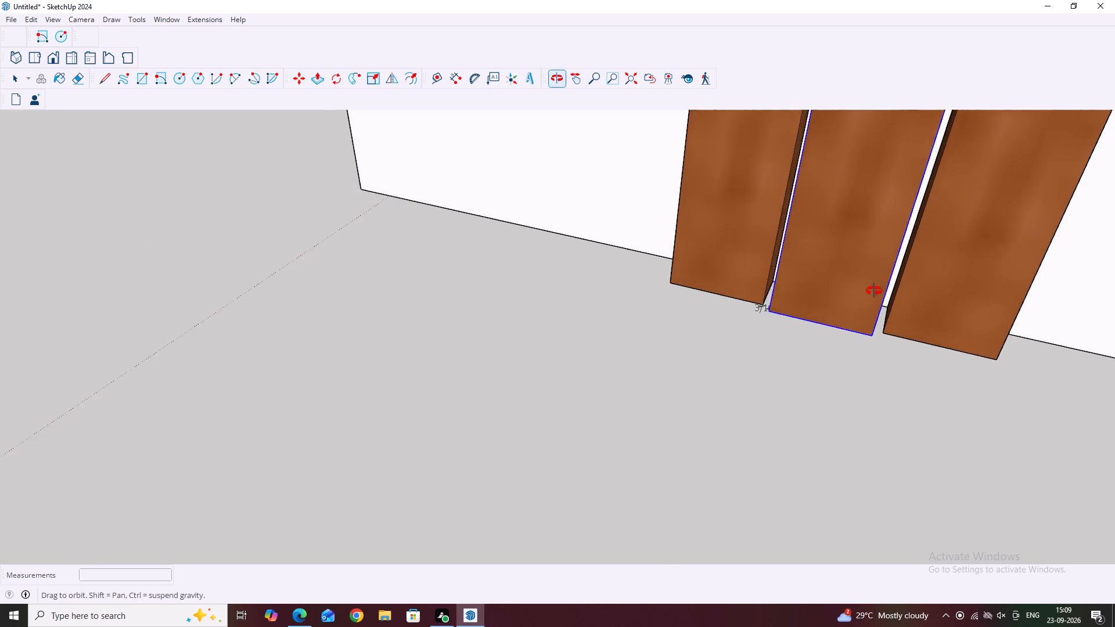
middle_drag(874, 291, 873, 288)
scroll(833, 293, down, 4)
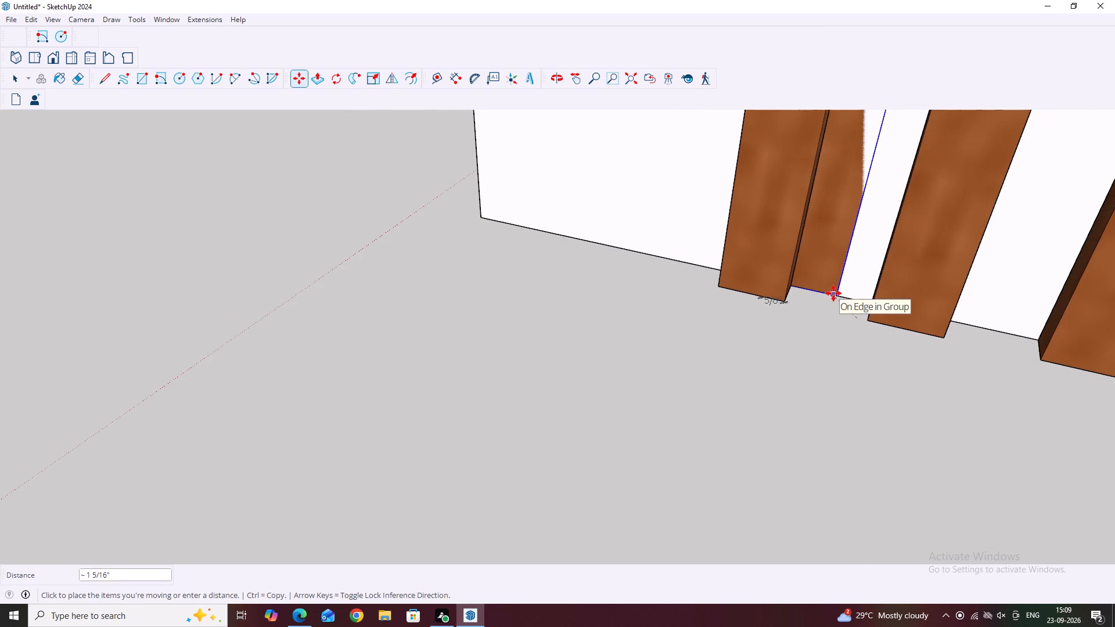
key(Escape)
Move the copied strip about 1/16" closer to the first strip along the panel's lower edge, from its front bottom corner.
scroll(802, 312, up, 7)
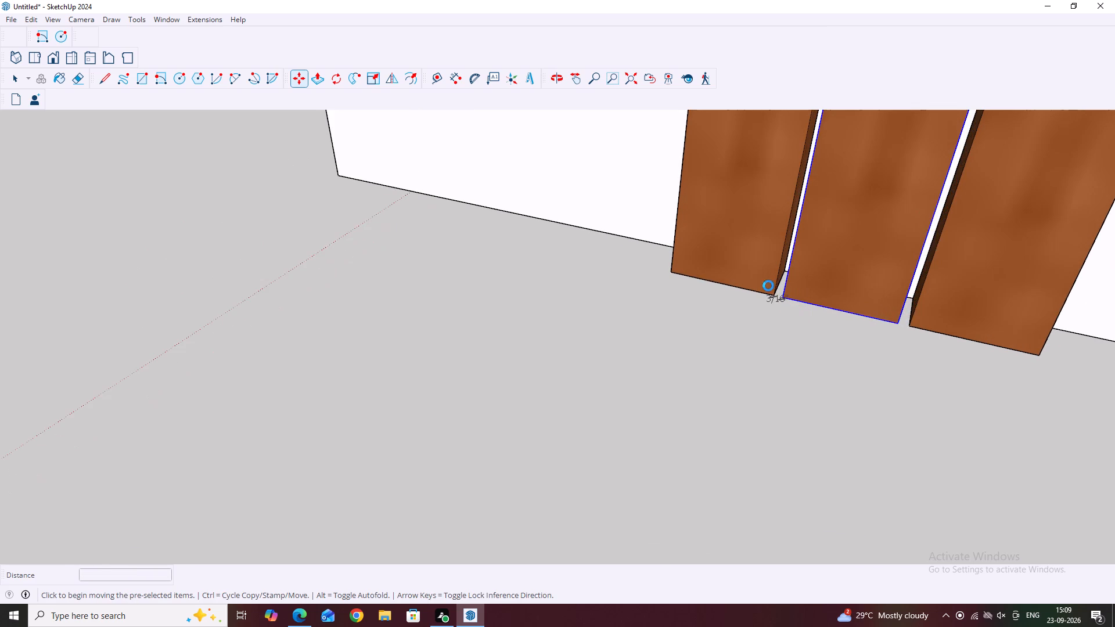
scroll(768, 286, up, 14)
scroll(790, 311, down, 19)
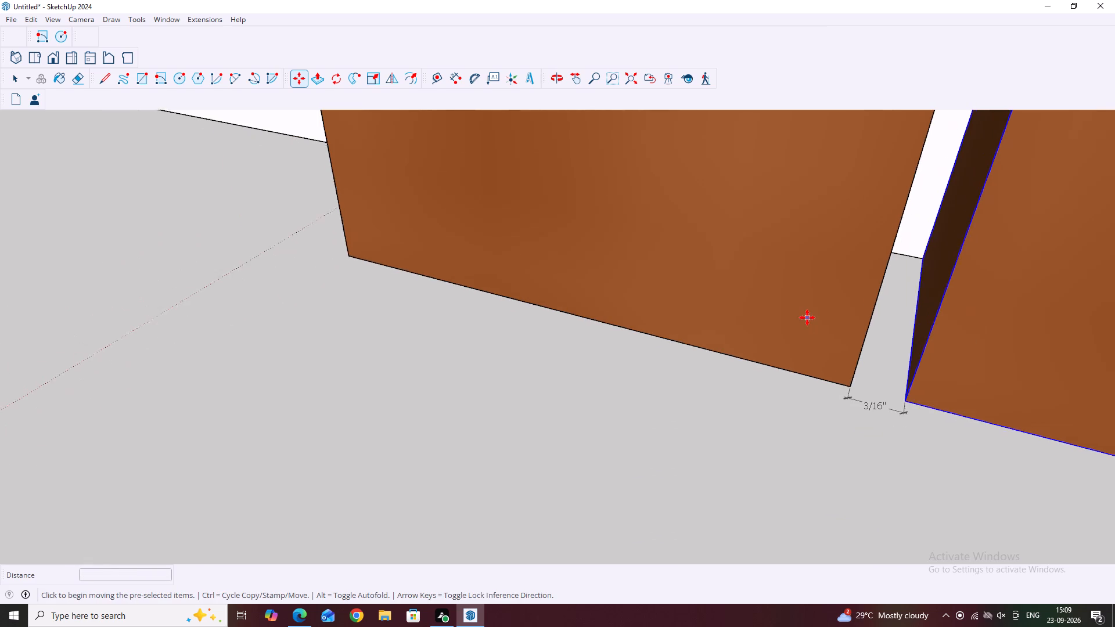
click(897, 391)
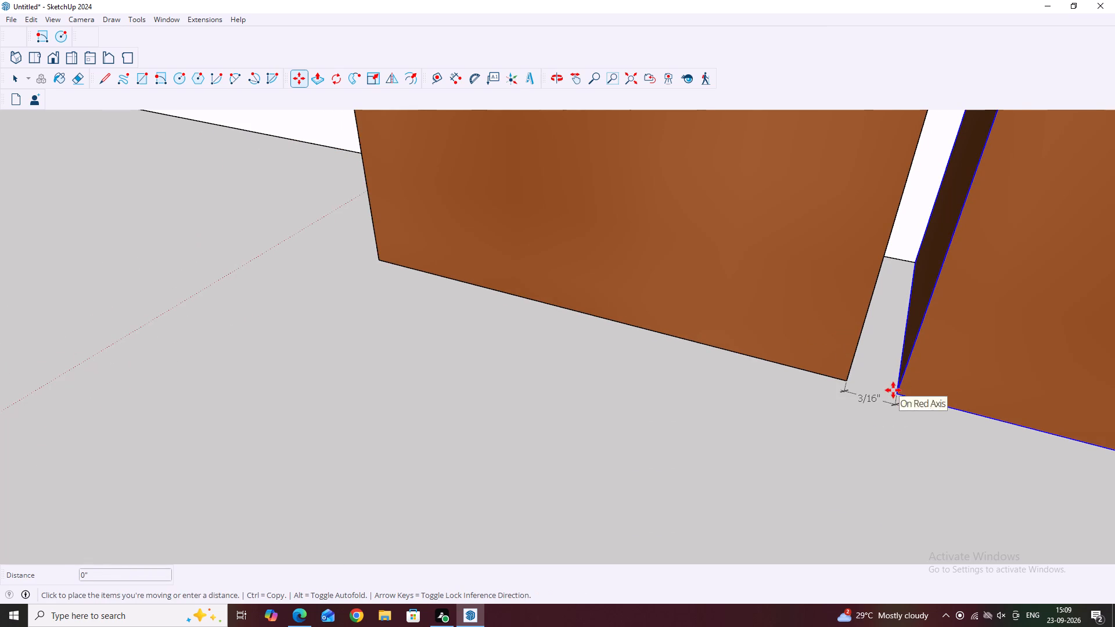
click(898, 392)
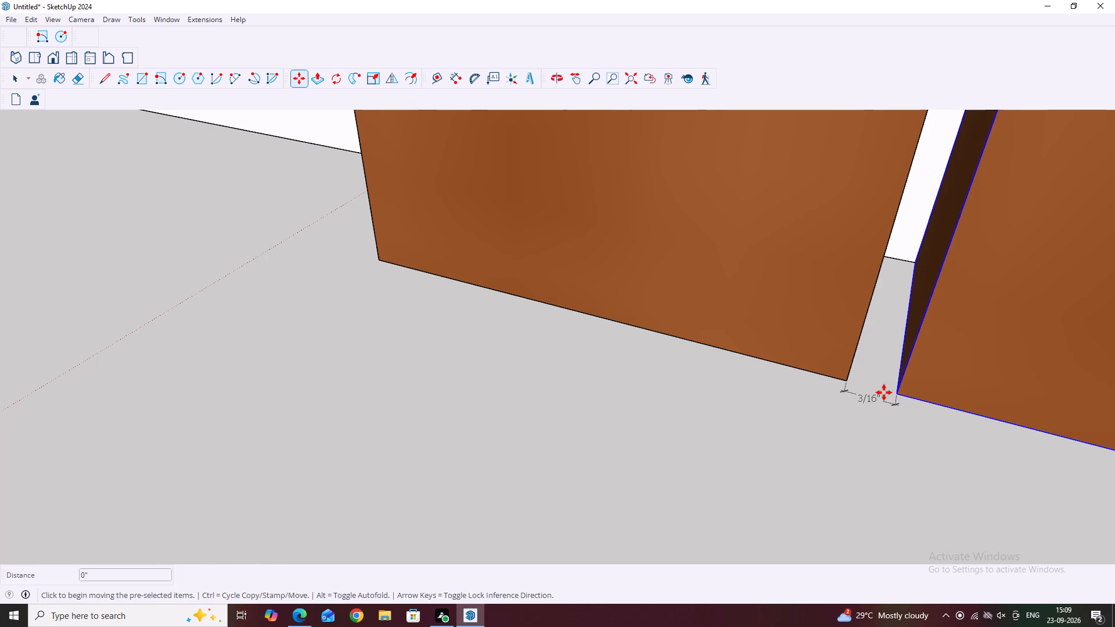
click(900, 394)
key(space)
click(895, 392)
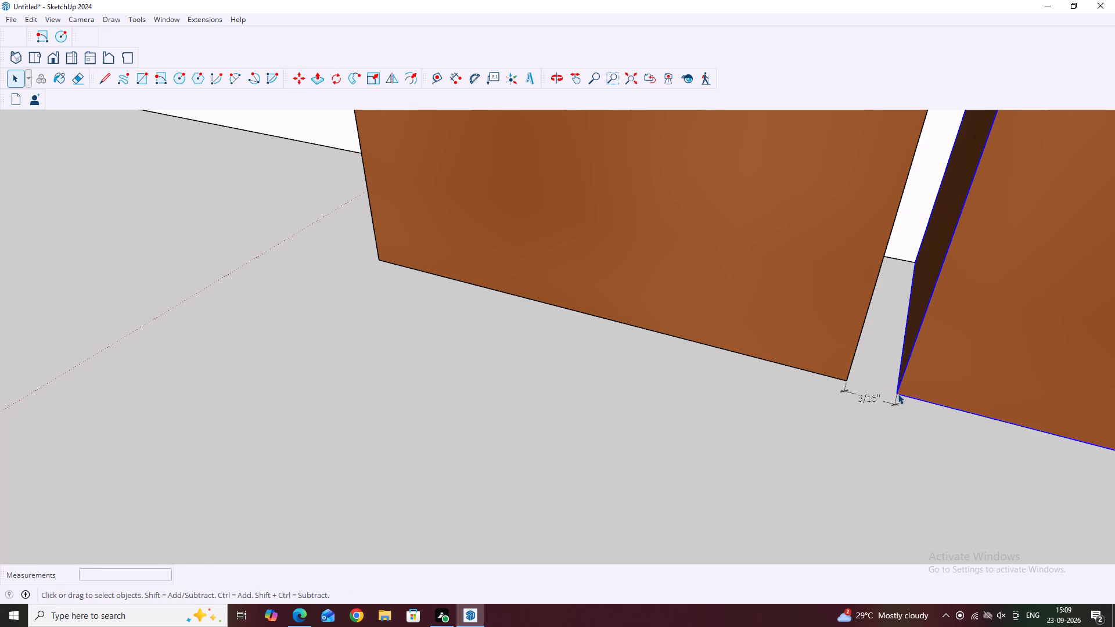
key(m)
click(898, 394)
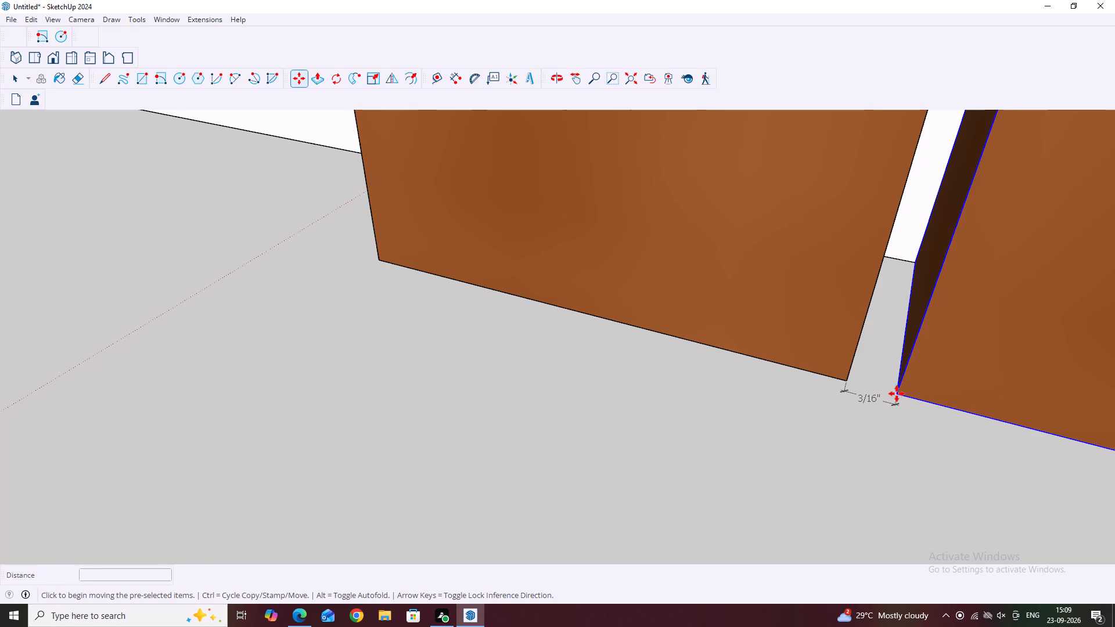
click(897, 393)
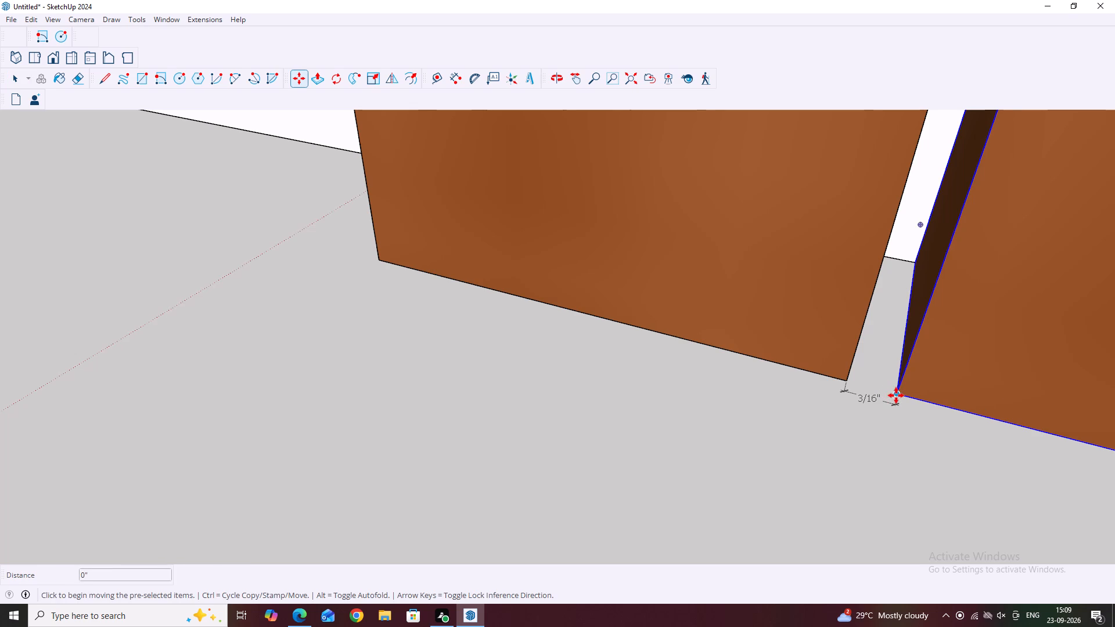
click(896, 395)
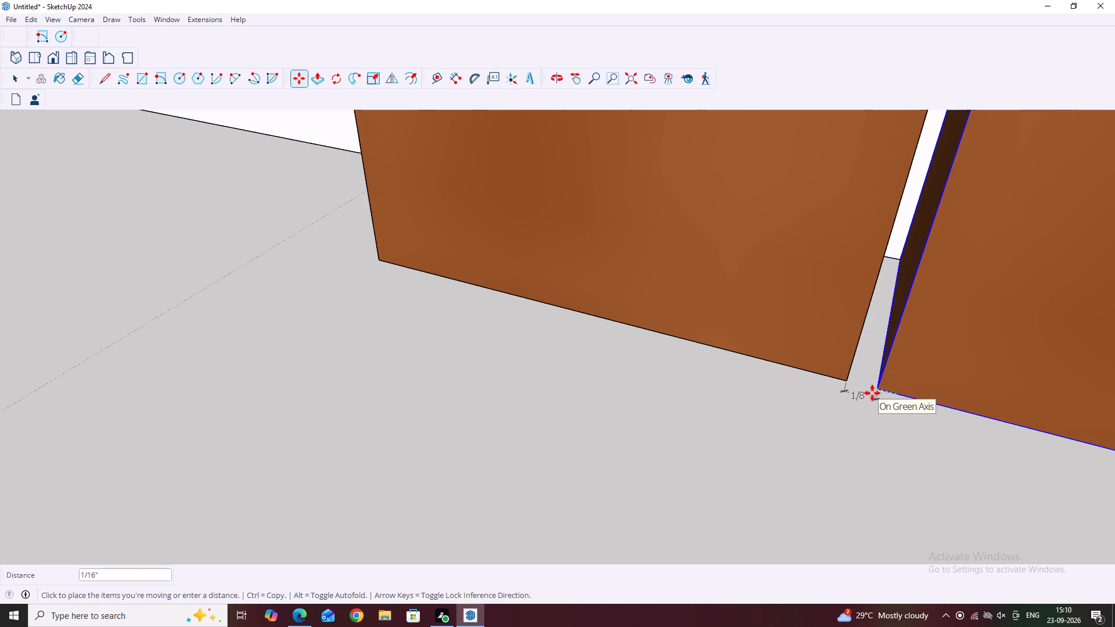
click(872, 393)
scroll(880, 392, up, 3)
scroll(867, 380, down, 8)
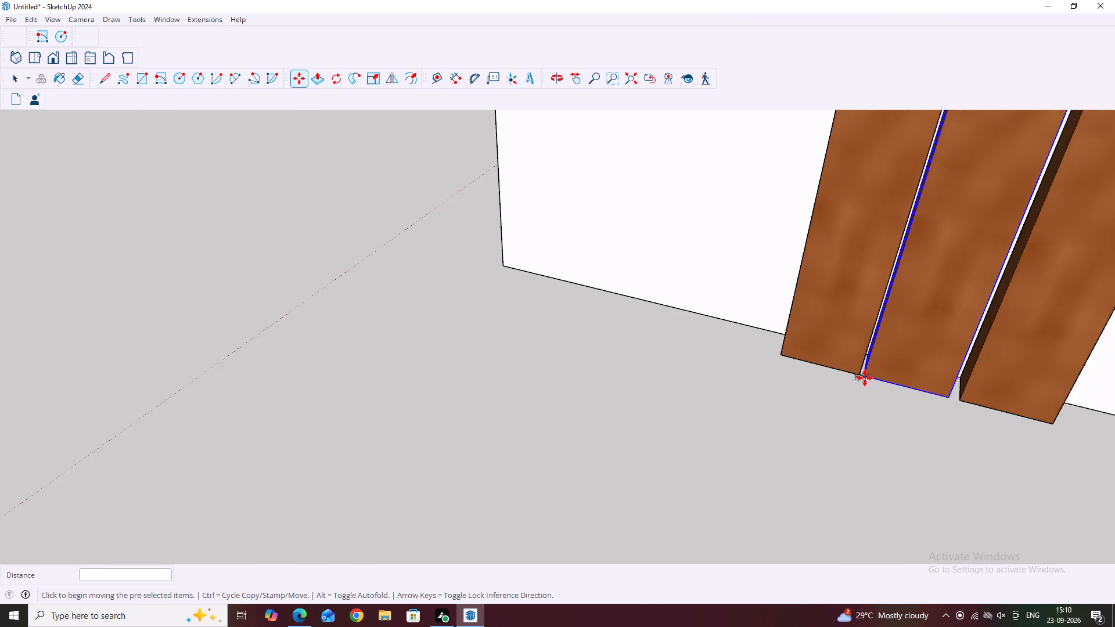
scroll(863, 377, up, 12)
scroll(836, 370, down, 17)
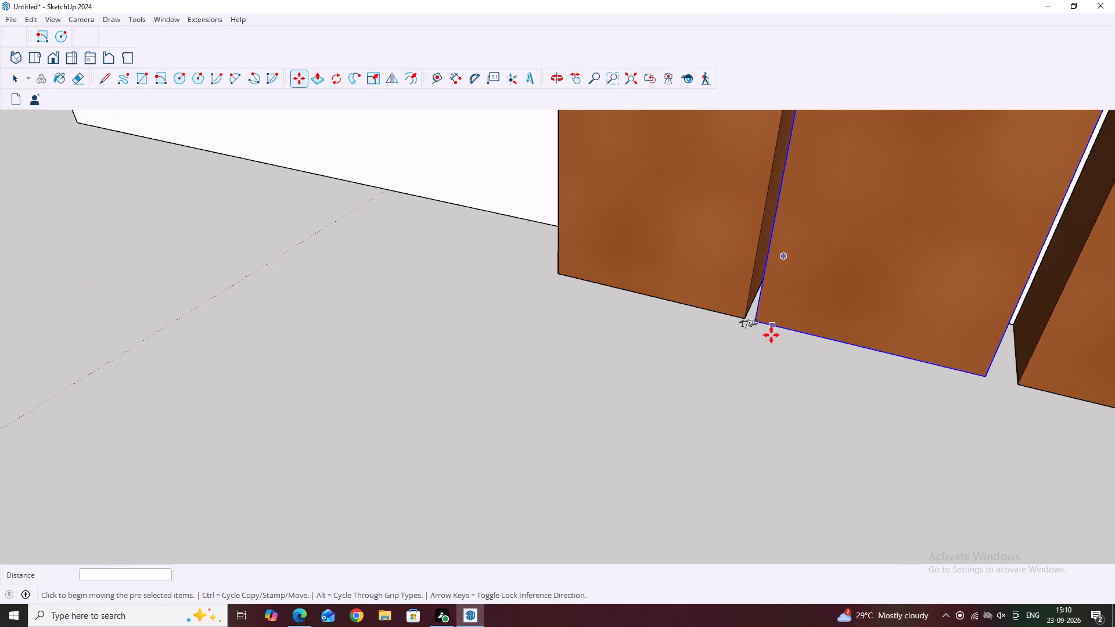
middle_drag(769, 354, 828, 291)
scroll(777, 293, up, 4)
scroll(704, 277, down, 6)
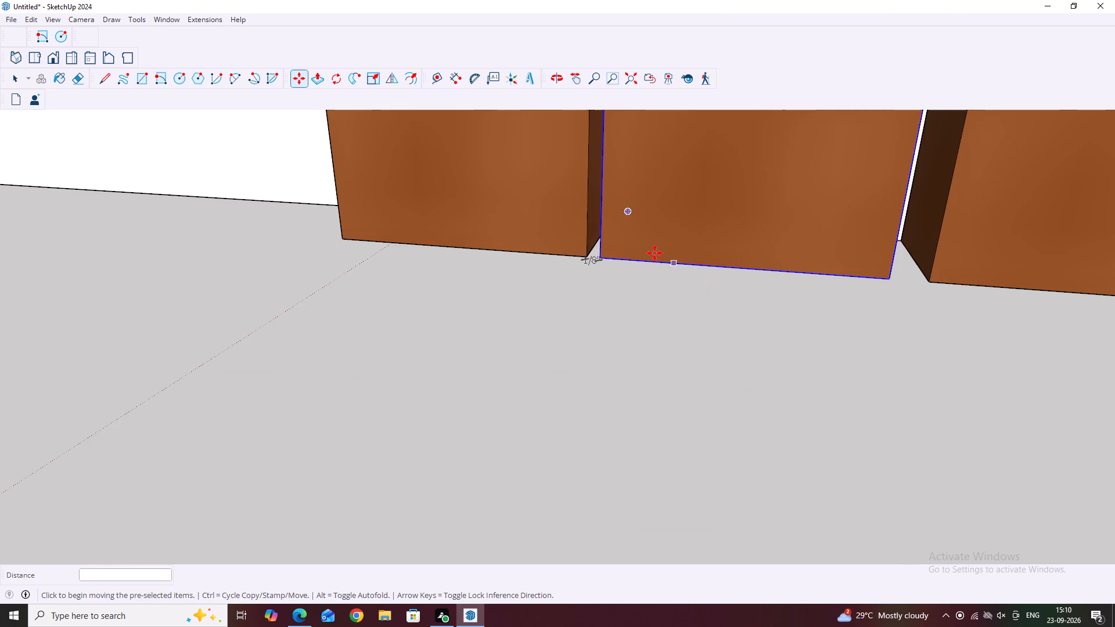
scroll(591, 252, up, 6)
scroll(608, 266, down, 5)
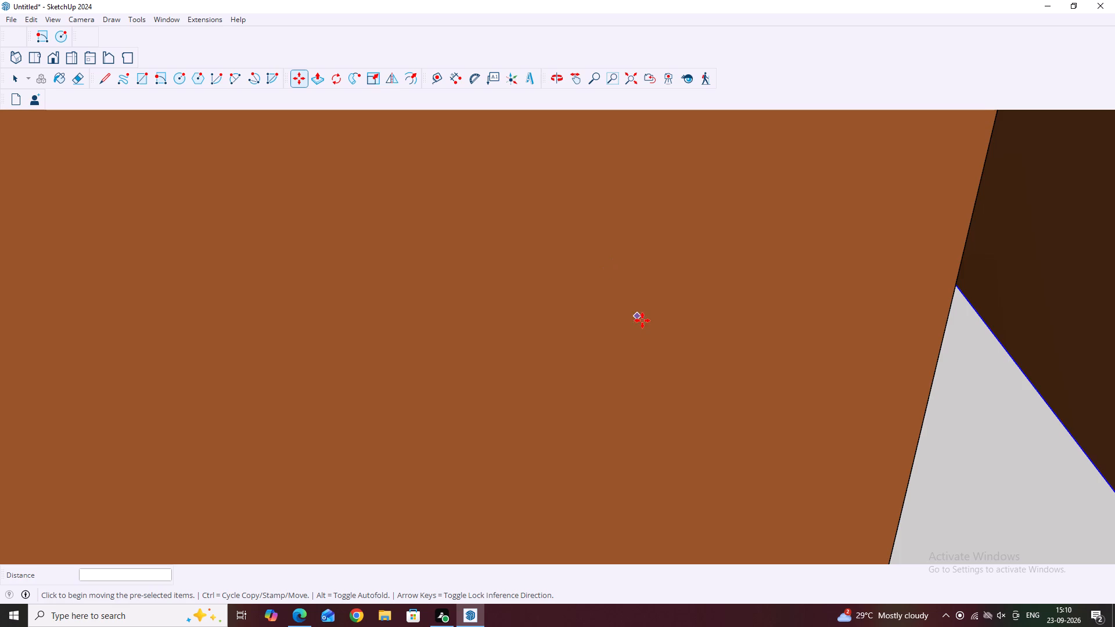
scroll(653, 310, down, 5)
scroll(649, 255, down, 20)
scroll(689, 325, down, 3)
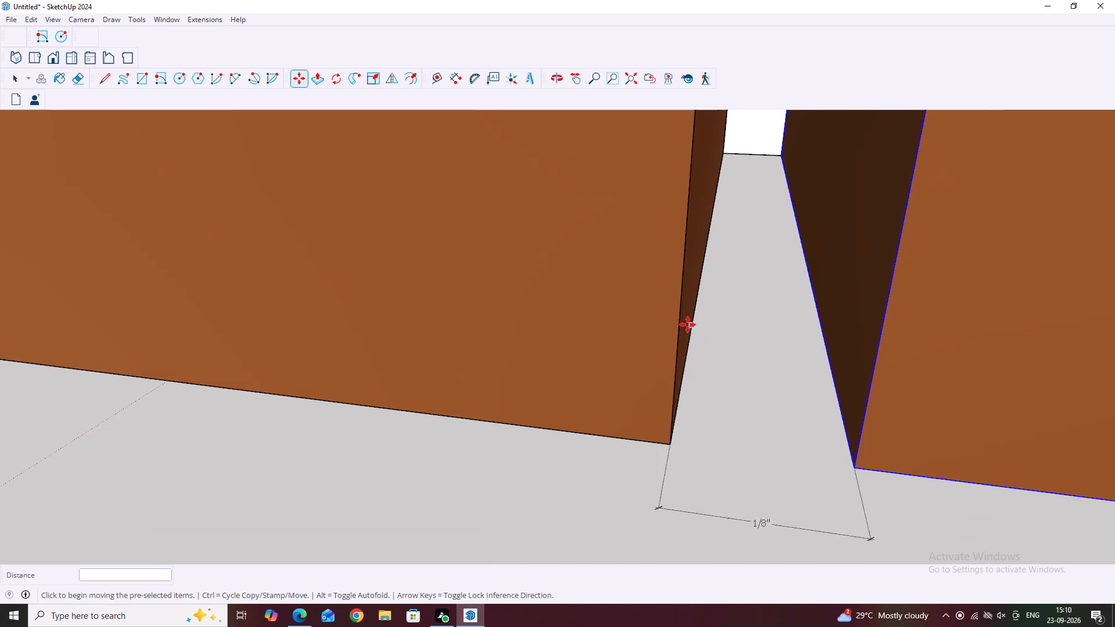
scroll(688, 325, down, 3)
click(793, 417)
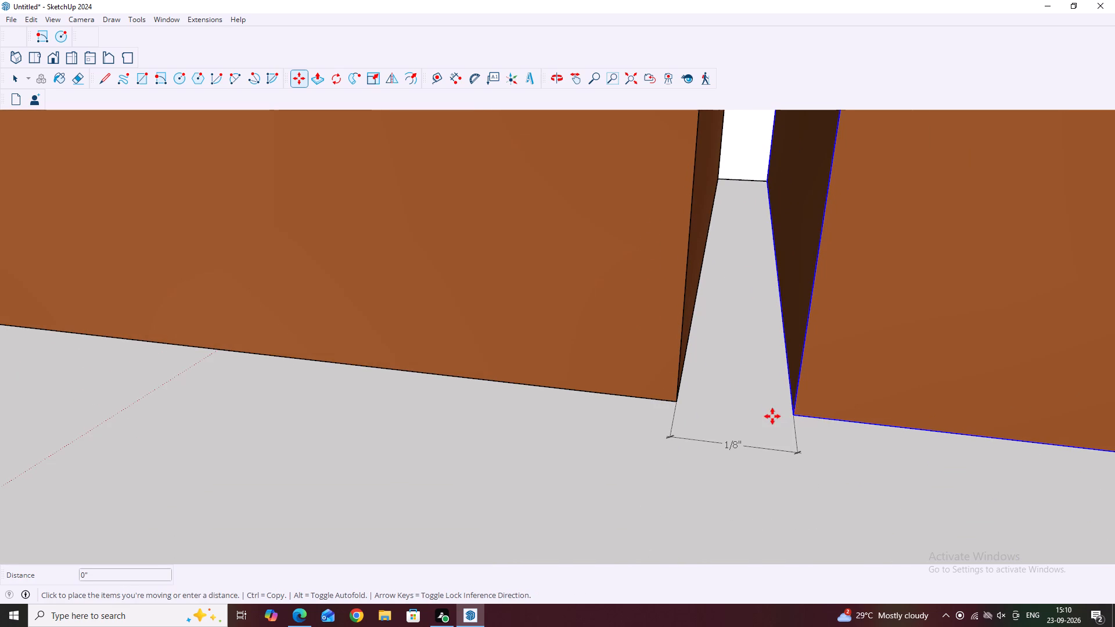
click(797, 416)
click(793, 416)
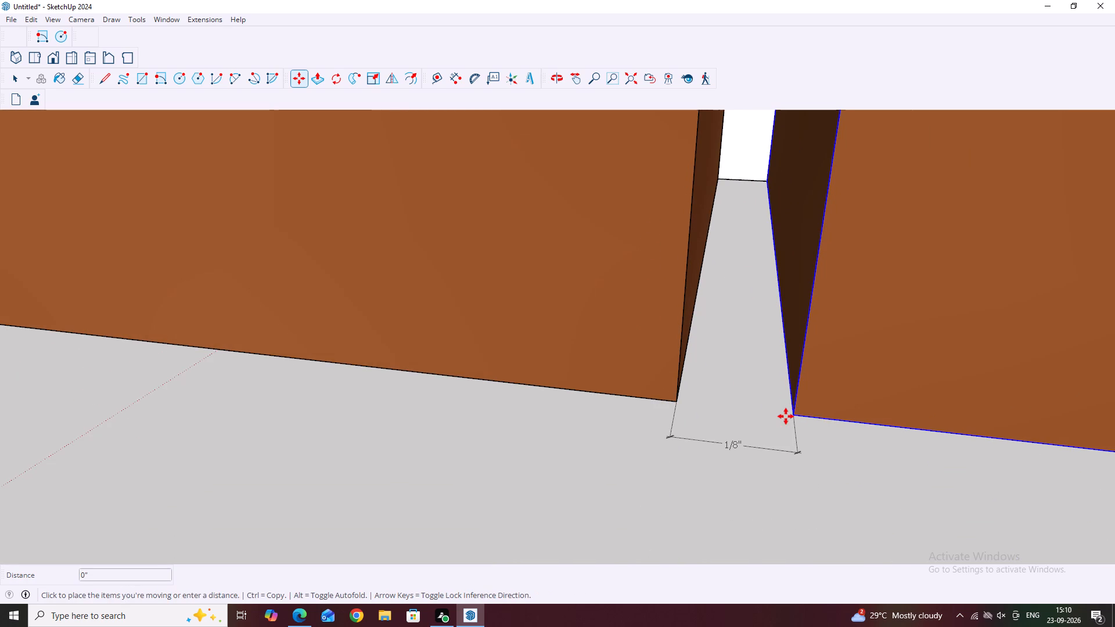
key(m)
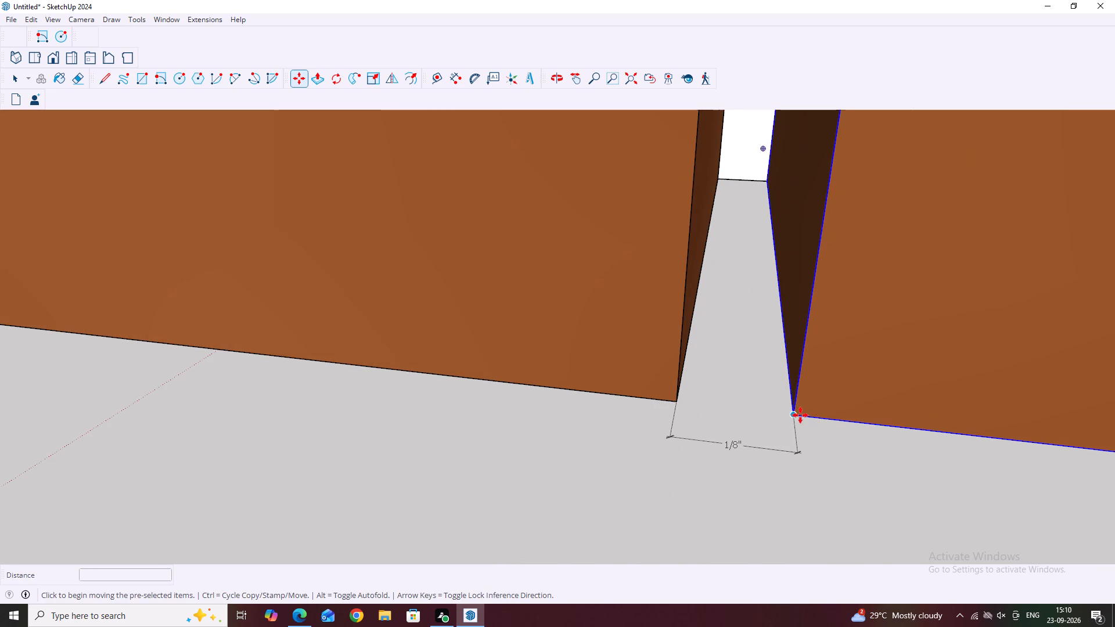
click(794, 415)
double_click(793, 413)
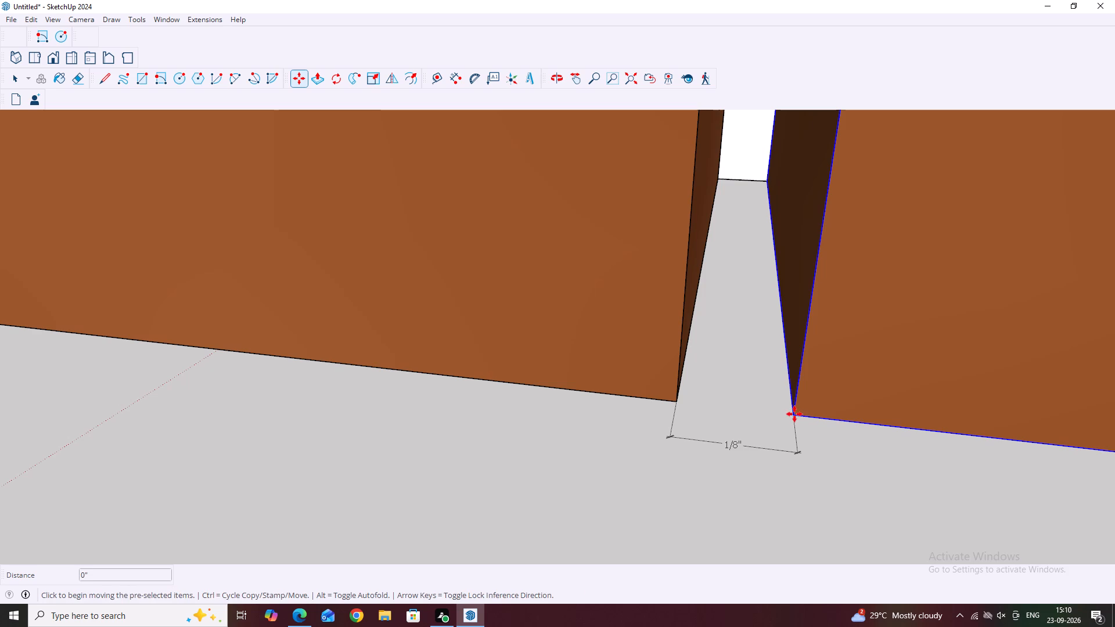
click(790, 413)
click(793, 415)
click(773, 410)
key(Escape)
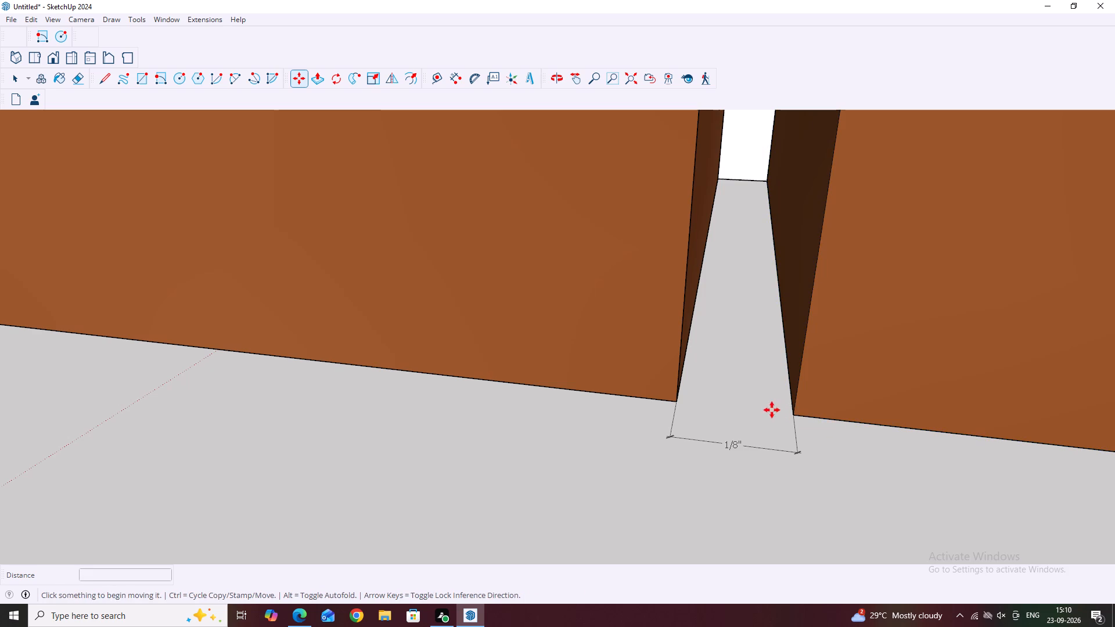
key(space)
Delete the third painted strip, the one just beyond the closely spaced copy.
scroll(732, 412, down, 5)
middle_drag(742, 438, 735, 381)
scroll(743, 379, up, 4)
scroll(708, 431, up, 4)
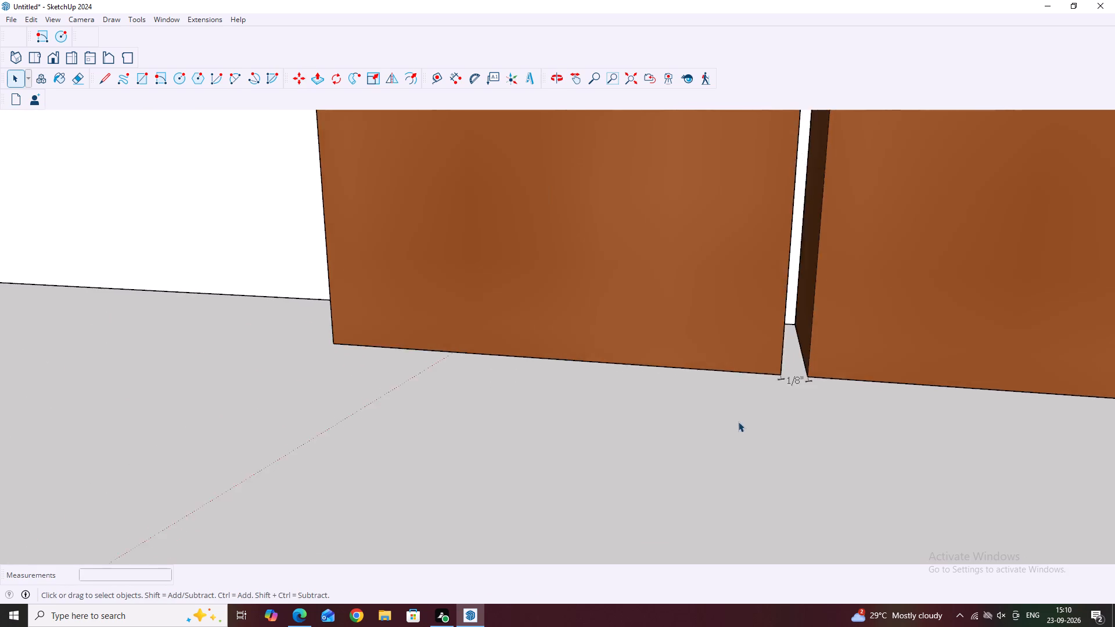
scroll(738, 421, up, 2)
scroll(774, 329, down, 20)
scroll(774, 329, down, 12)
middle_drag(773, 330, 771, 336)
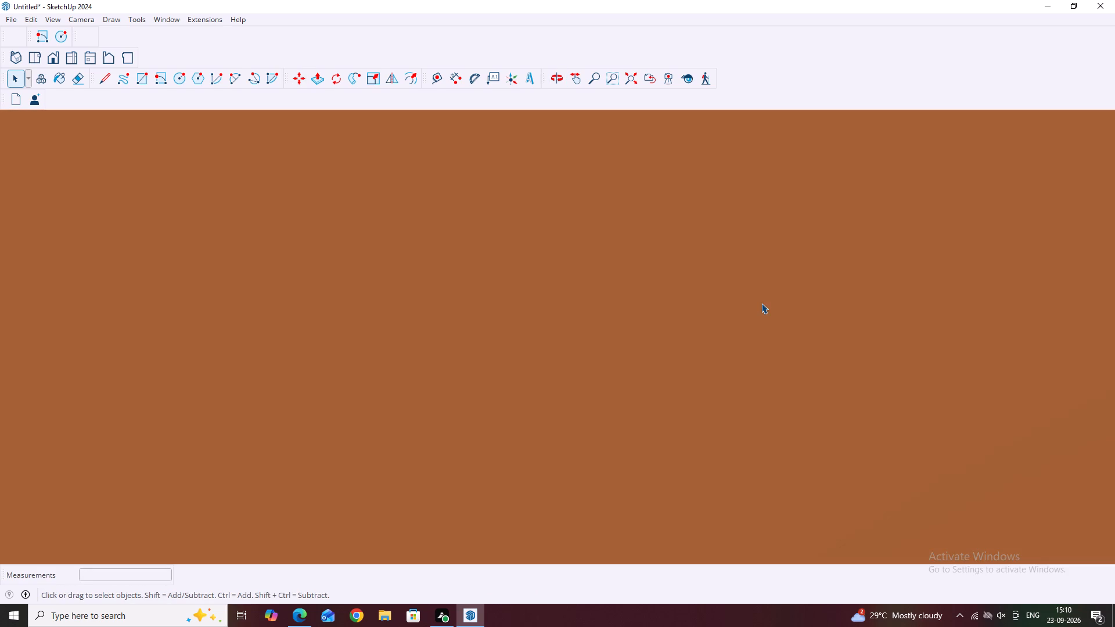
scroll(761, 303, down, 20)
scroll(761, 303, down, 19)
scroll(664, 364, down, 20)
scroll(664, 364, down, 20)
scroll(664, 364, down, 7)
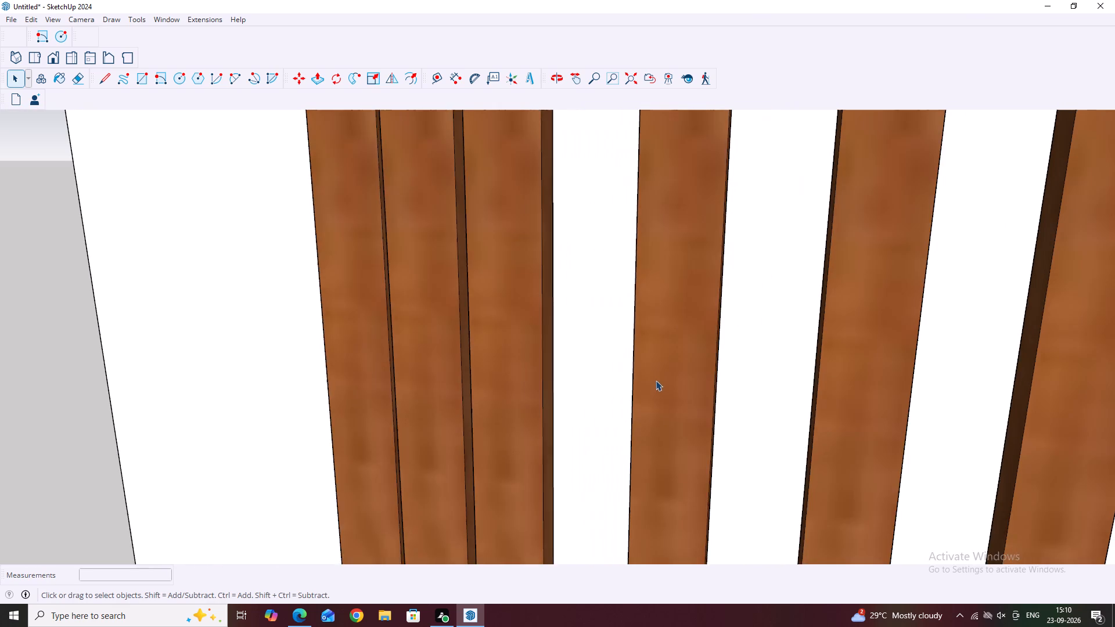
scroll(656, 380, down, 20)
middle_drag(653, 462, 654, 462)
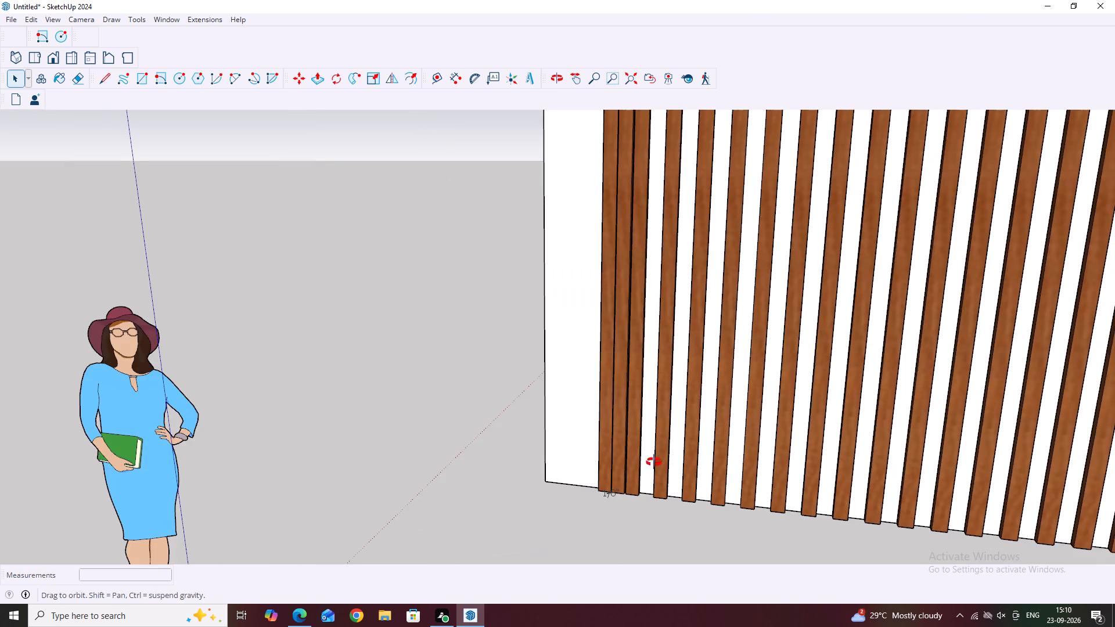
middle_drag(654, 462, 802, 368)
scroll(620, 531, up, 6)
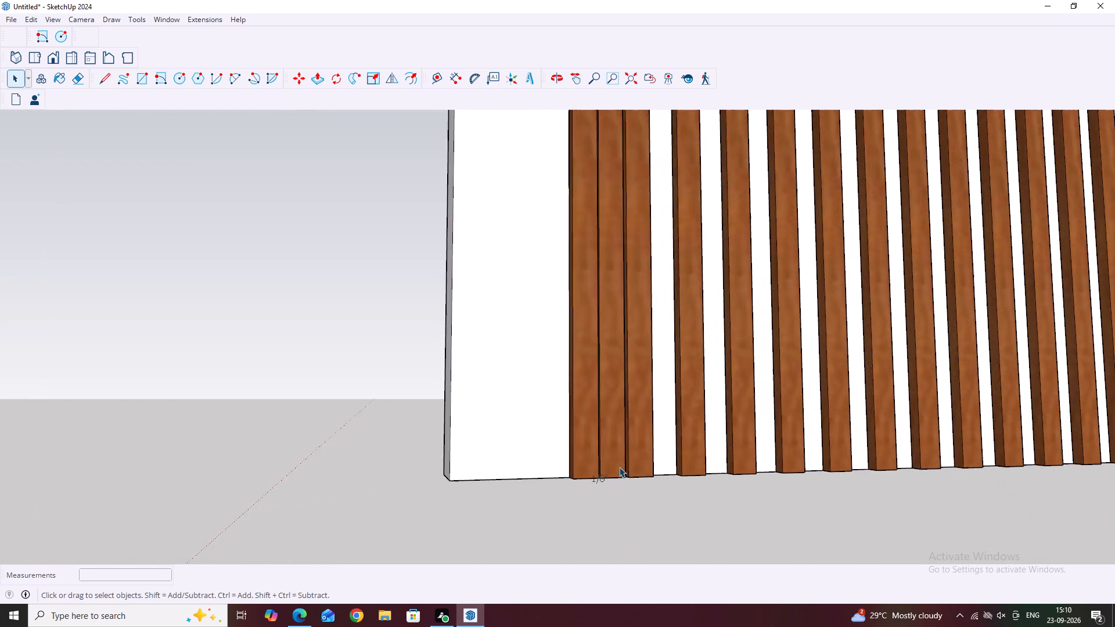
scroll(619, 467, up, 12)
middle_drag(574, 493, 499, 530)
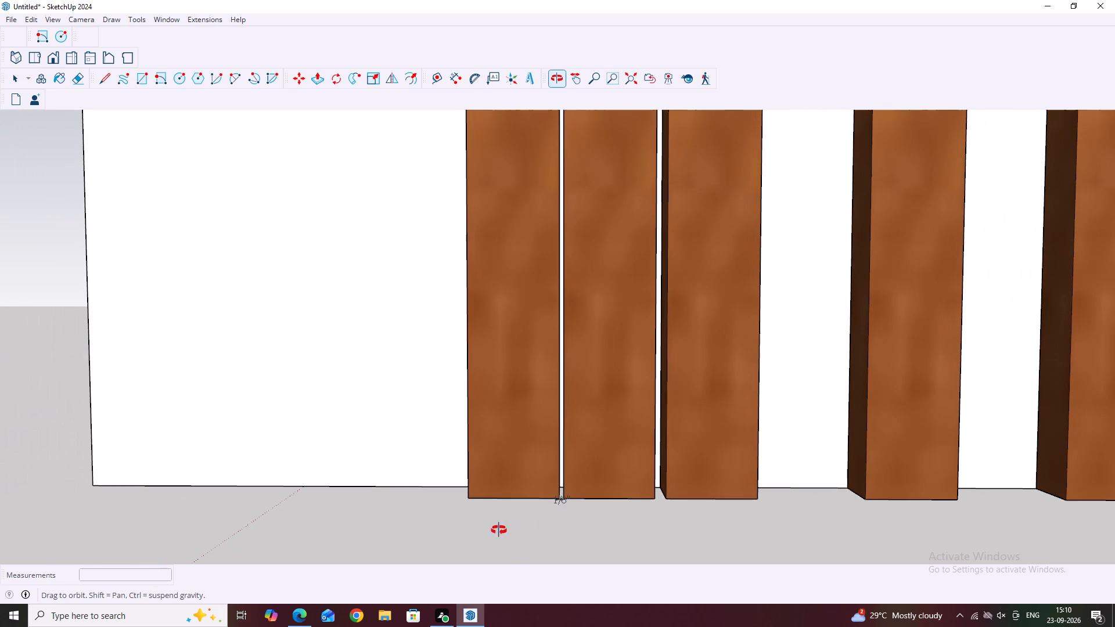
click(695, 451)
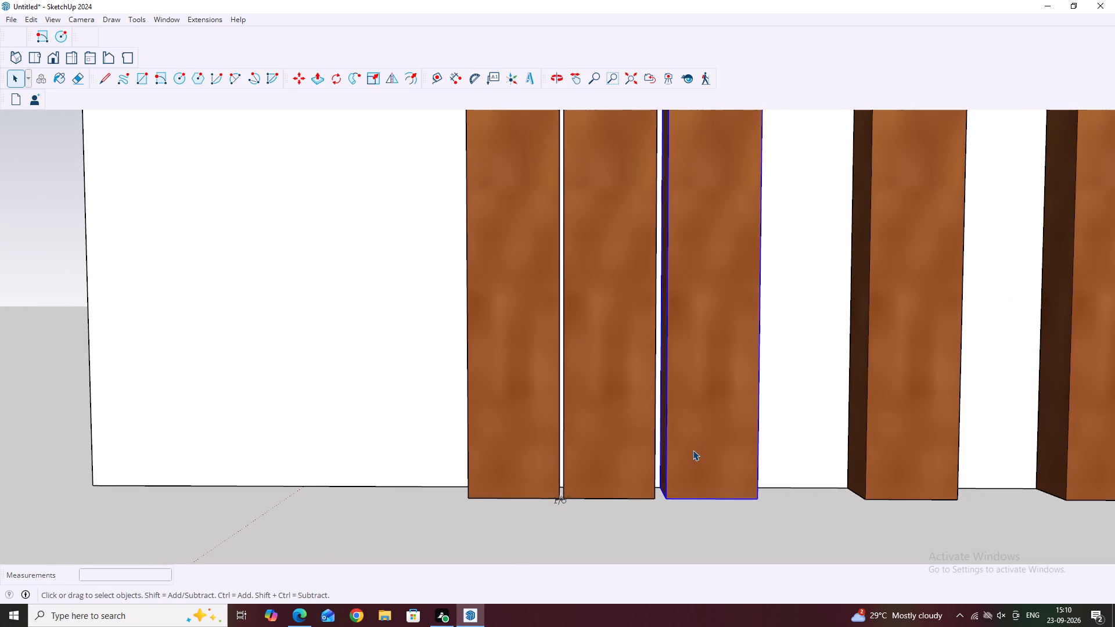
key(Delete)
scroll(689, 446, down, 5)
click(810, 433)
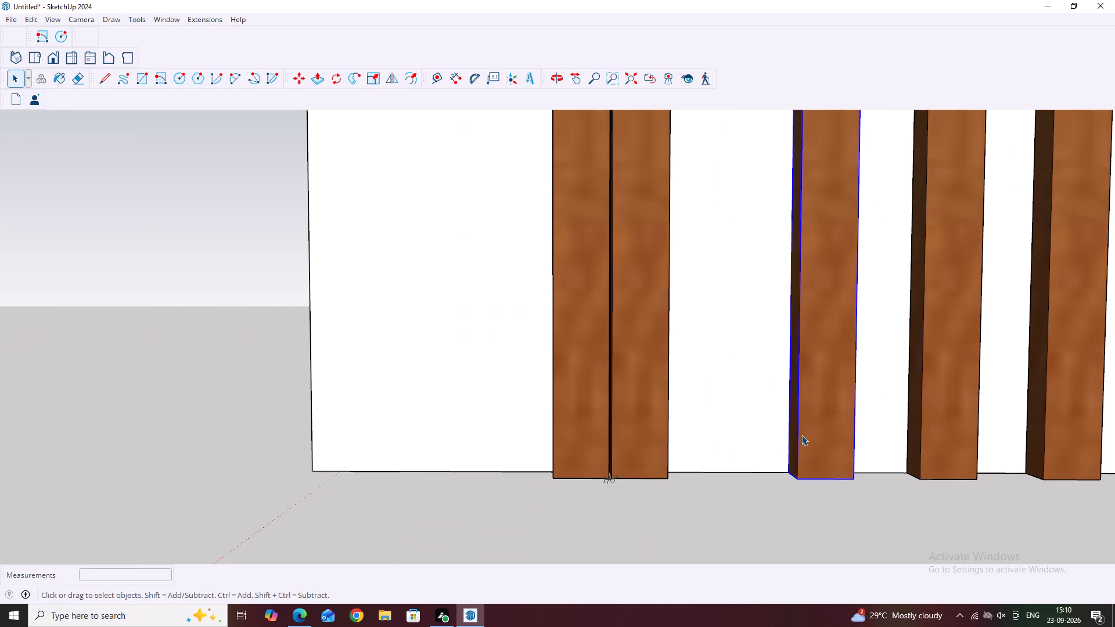
Undo the recent edits back to the single painted strip, before any copies were made along the panel.
key(ctrl+z)
key(ctrl+z)
key(ctrl+z)
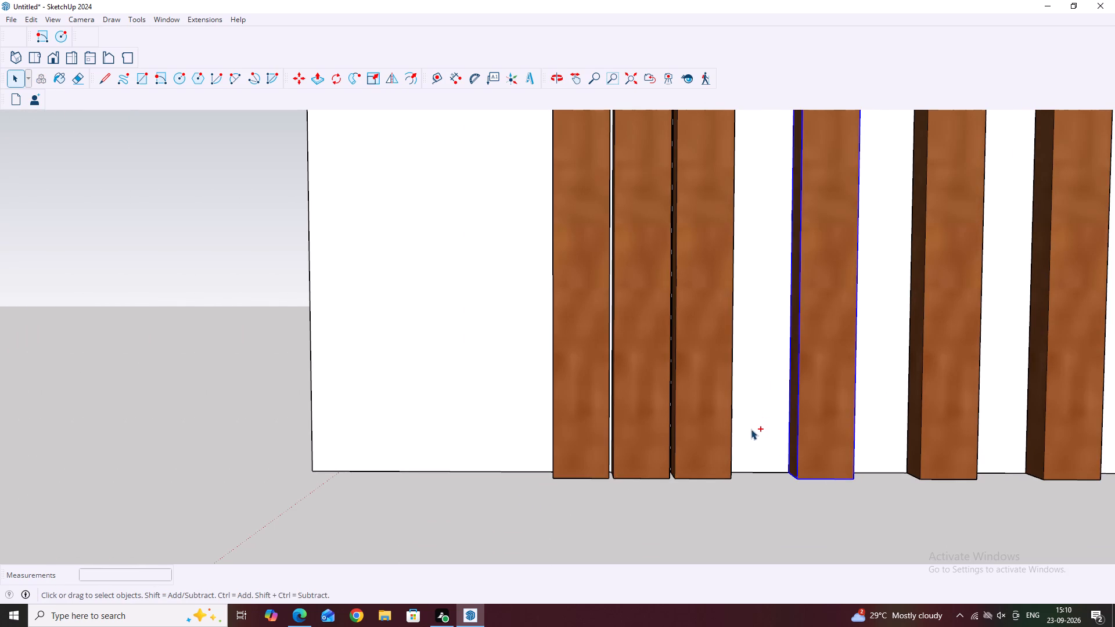
key(ctrl+z)
key(ctrl+z)
key(ctrl+z)
key(ctrl+z)
key(ctrl+z)
Copy the painted strip about 2 7/16" along the panel's lower edge, from its back bottom corner.
scroll(597, 468, up, 3)
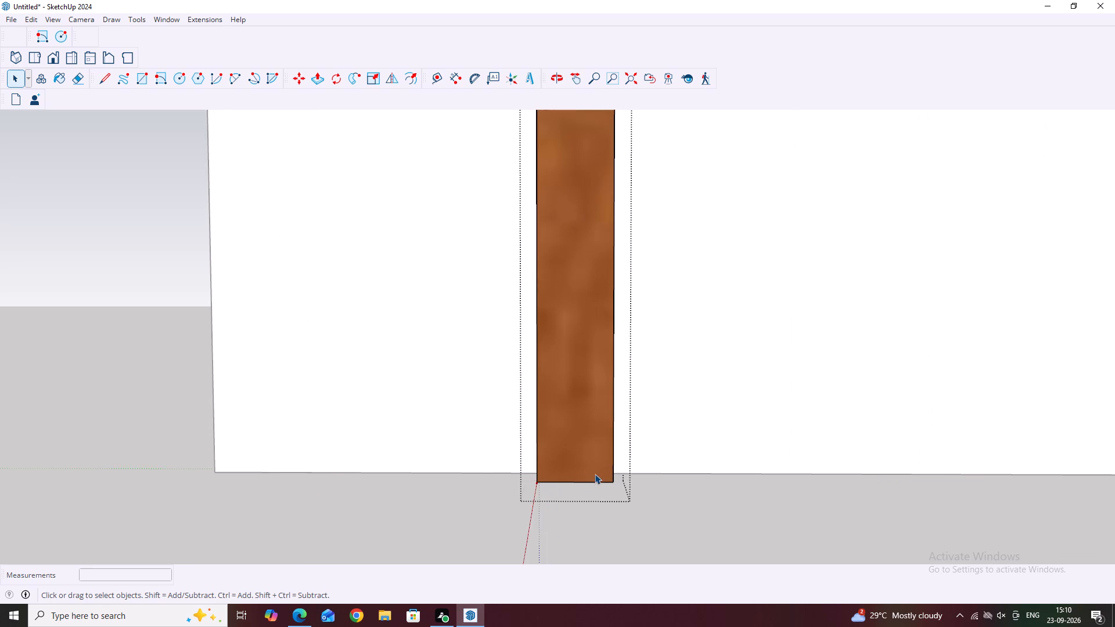
scroll(574, 477, up, 6)
middle_drag(593, 488, 541, 540)
scroll(585, 489, up, 1)
scroll(491, 493, down, 5)
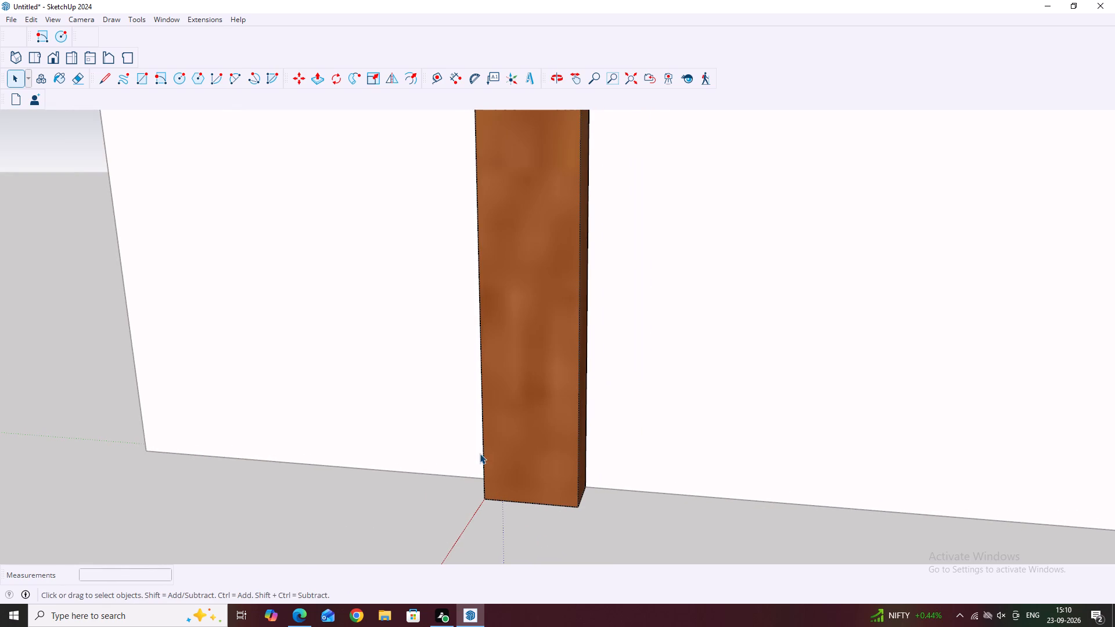
click(525, 419)
key(m)
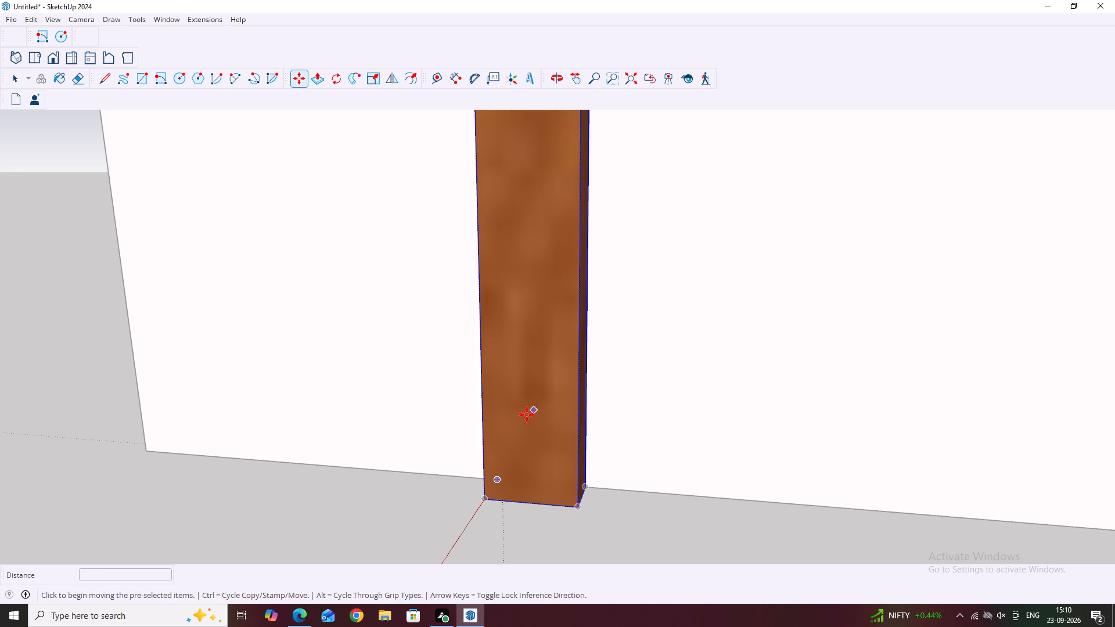
middle_drag(486, 453, 724, 482)
scroll(618, 480, up, 1)
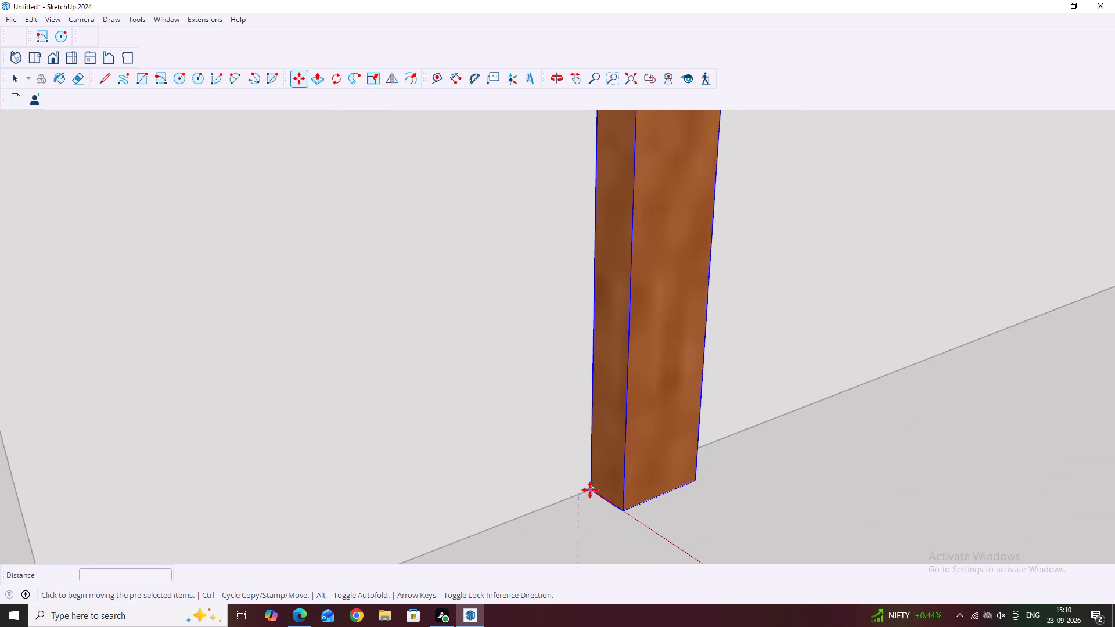
click(591, 491)
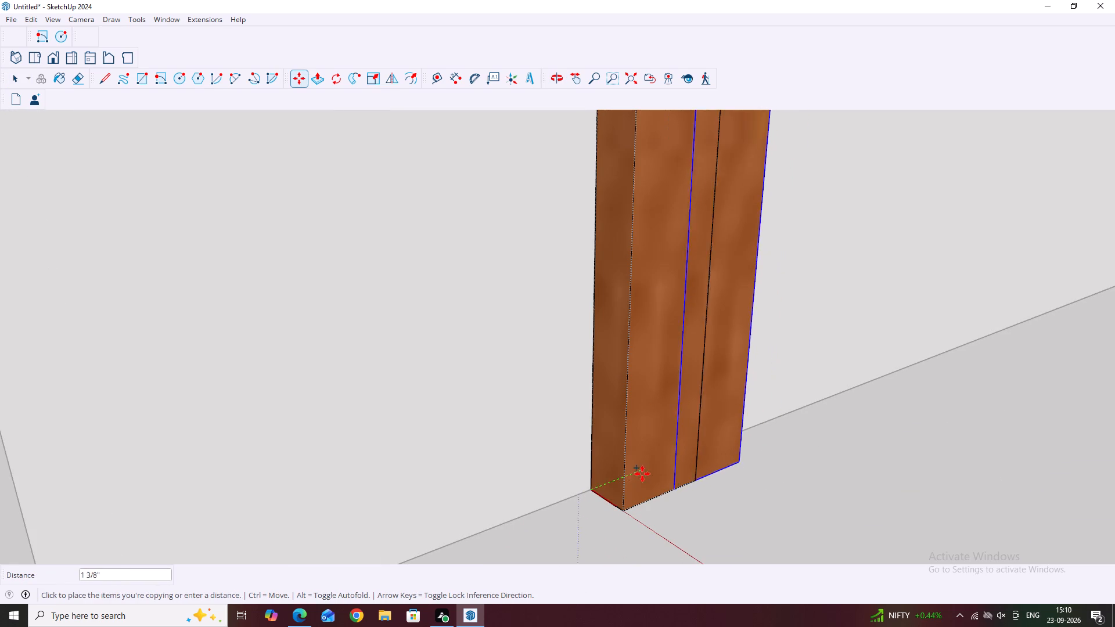
middle_drag(698, 468, 548, 455)
scroll(674, 496, up, 2)
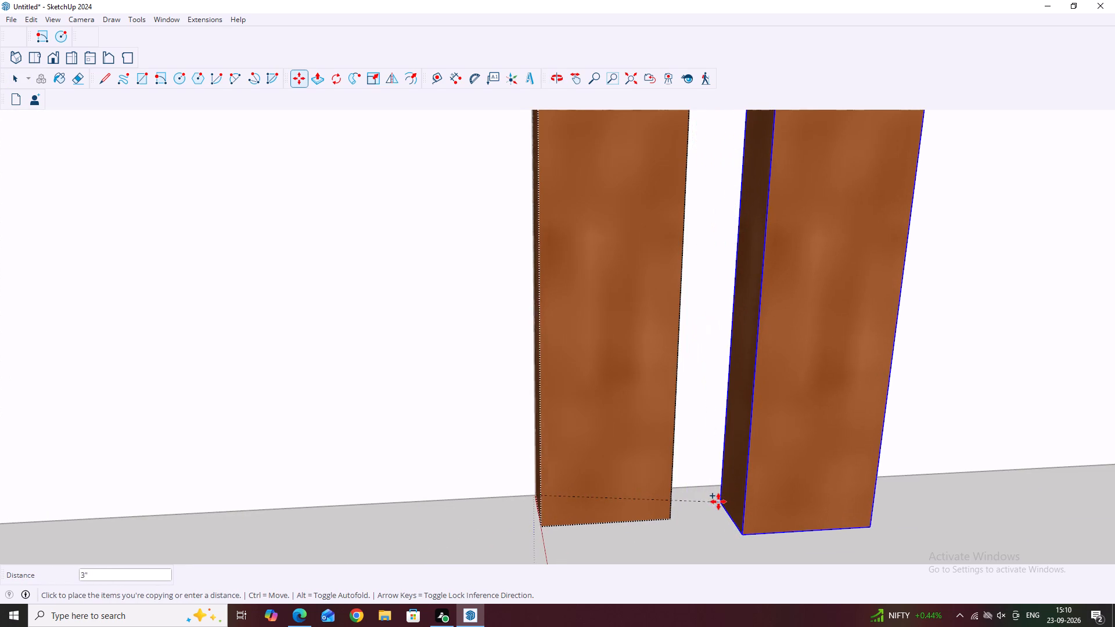
scroll(714, 501, up, 2)
middle_drag(708, 497, 626, 452)
scroll(668, 467, up, 1)
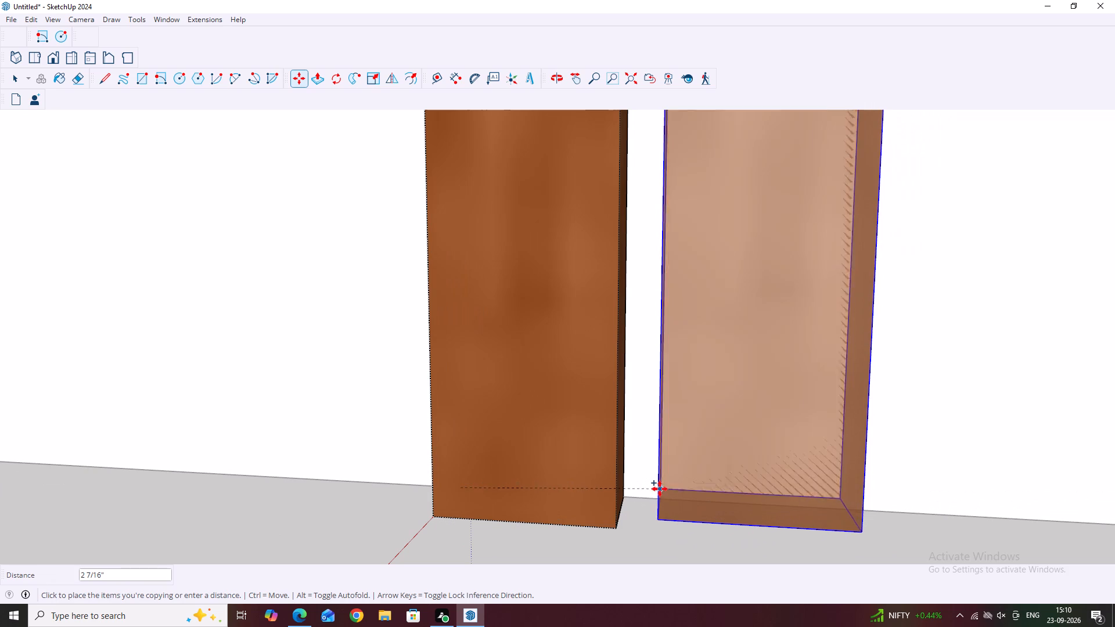
click(660, 494)
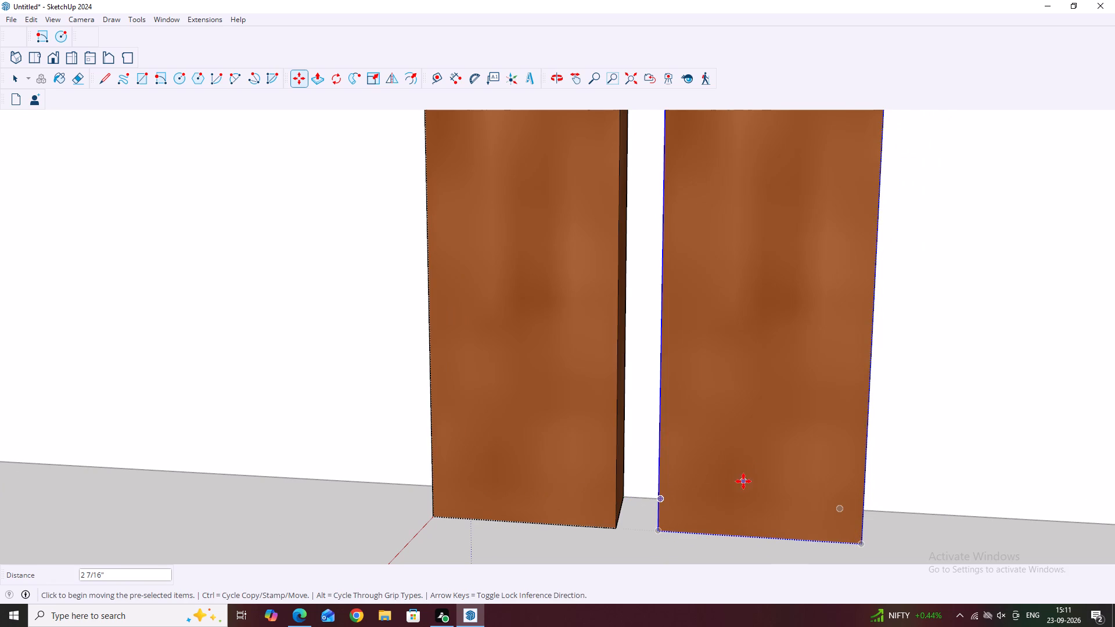
key(Escape)
key(space)
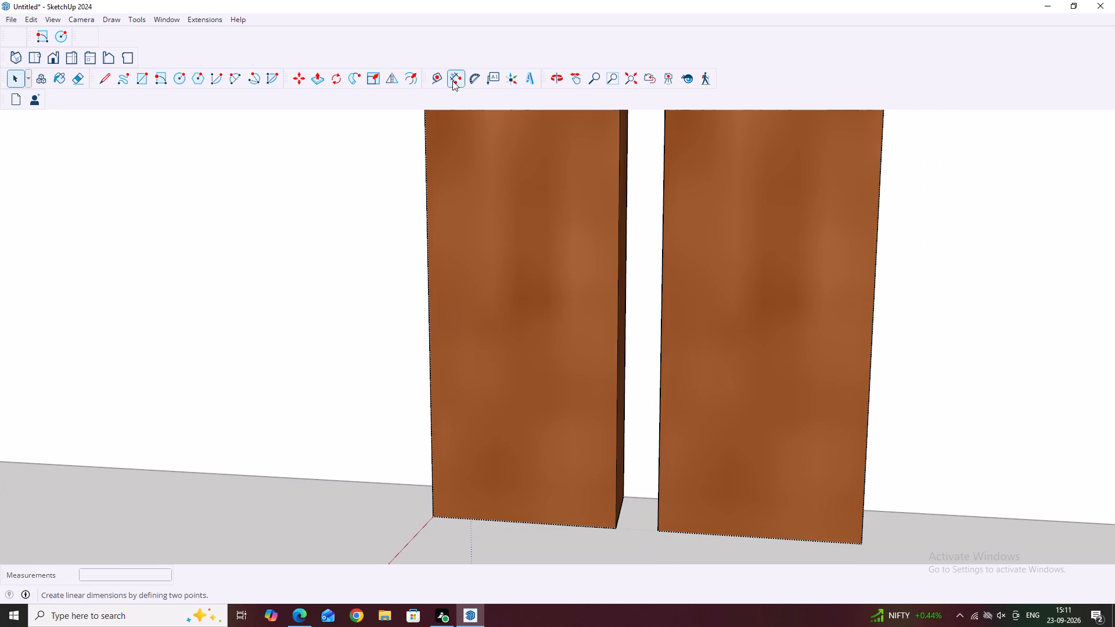
Measure the gap between the two strips at their back bottom corners with the Dimension tool.
click(452, 81)
middle_drag(623, 502, 695, 516)
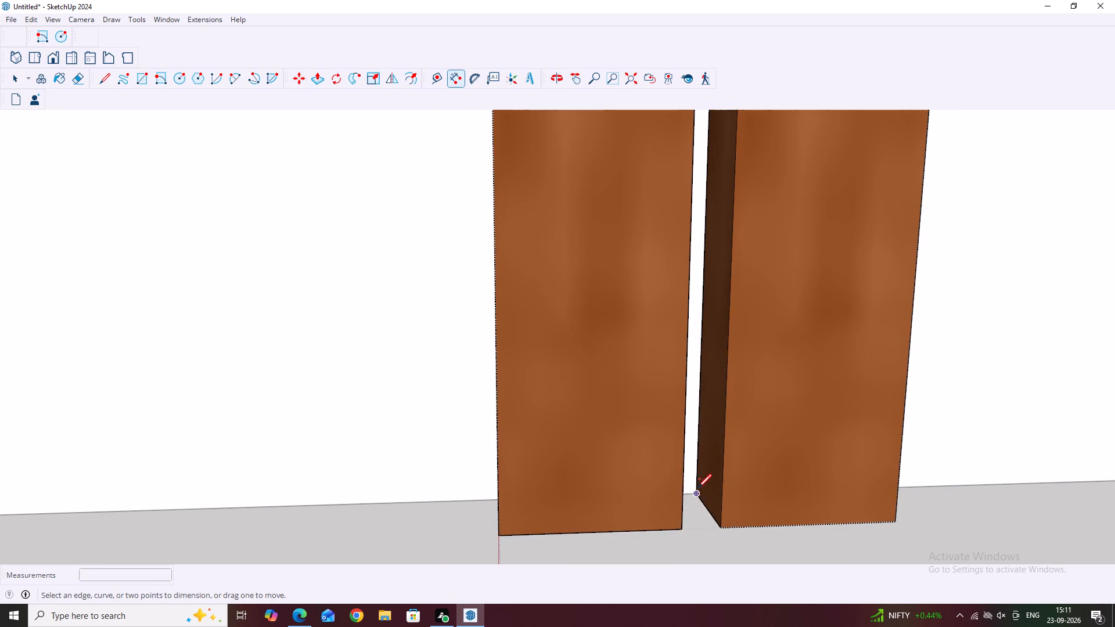
scroll(703, 484, up, 2)
middle_drag(689, 488, 652, 518)
middle_drag(678, 503, 650, 520)
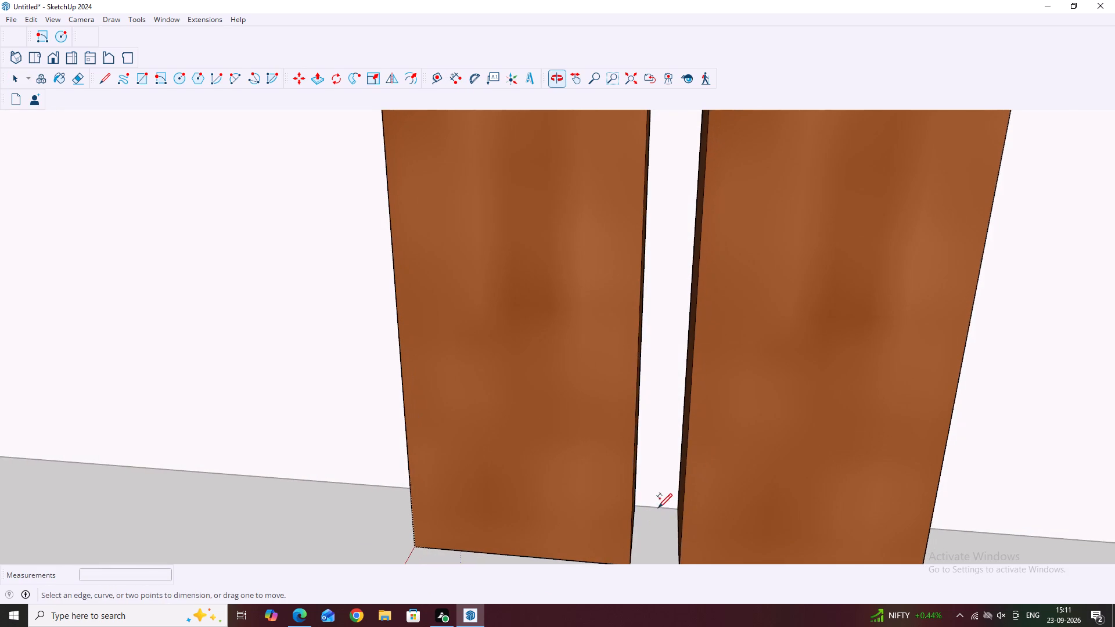
scroll(648, 502, up, 1)
click(635, 505)
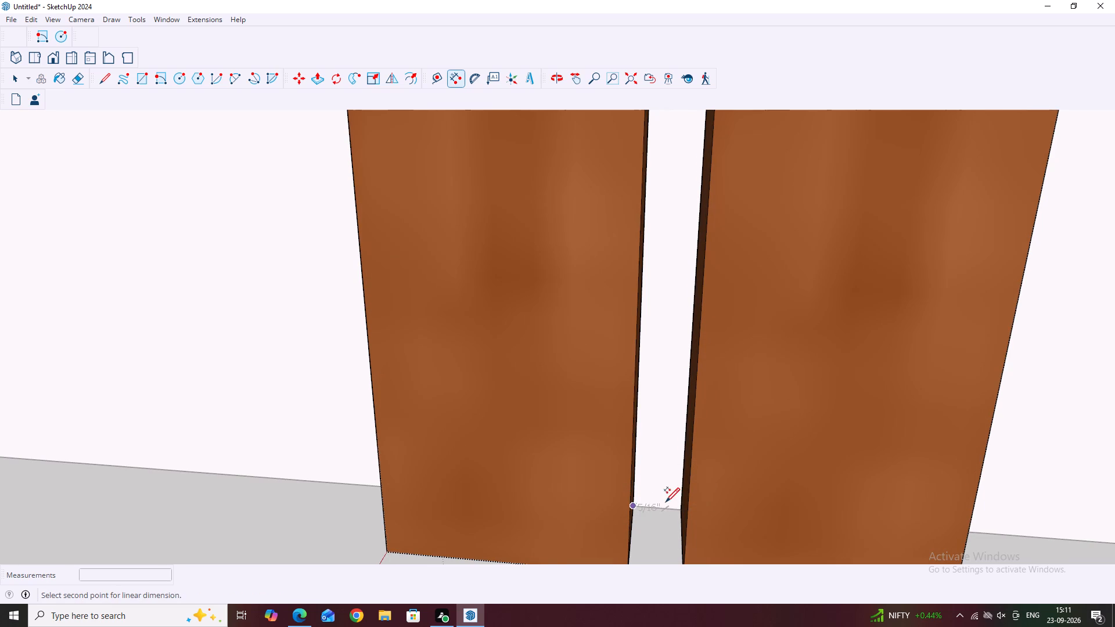
scroll(682, 510, up, 2)
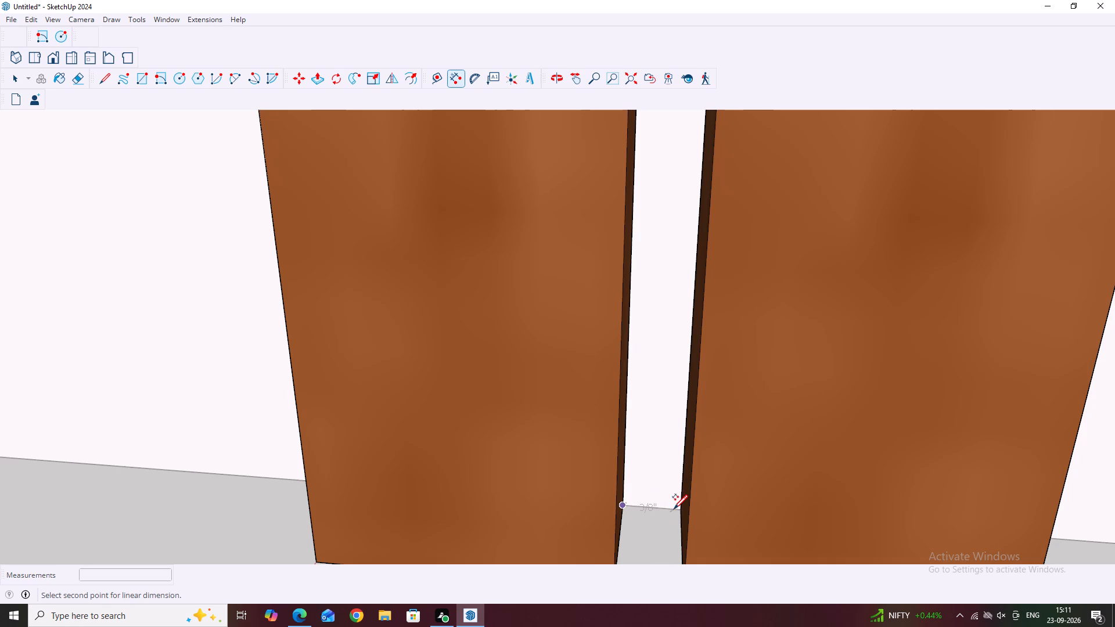
scroll(675, 509, up, 1)
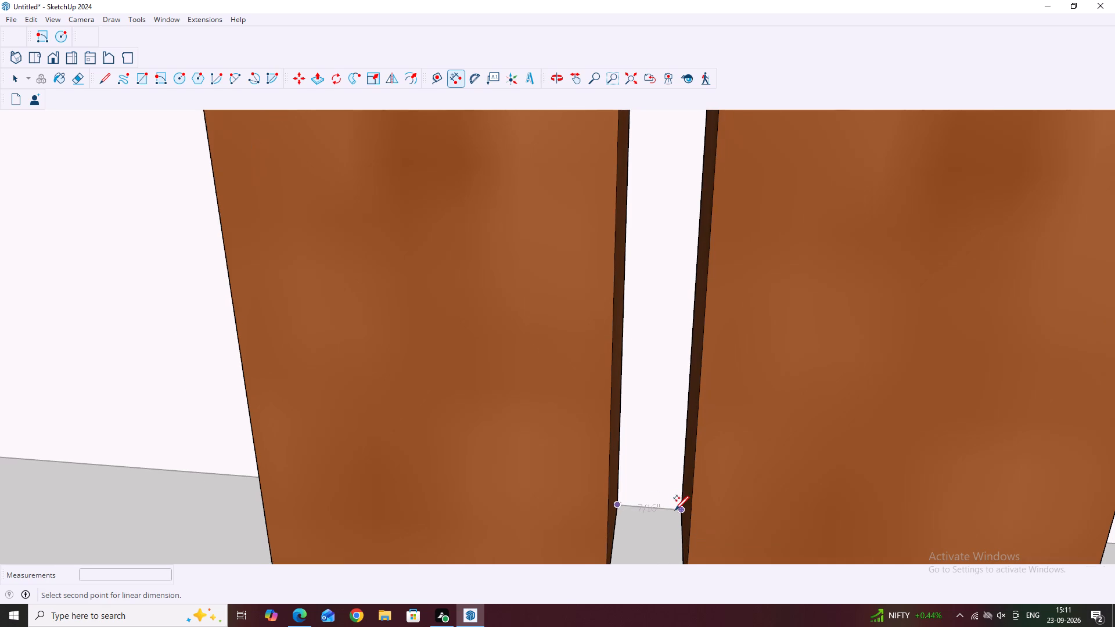
scroll(675, 509, up, 3)
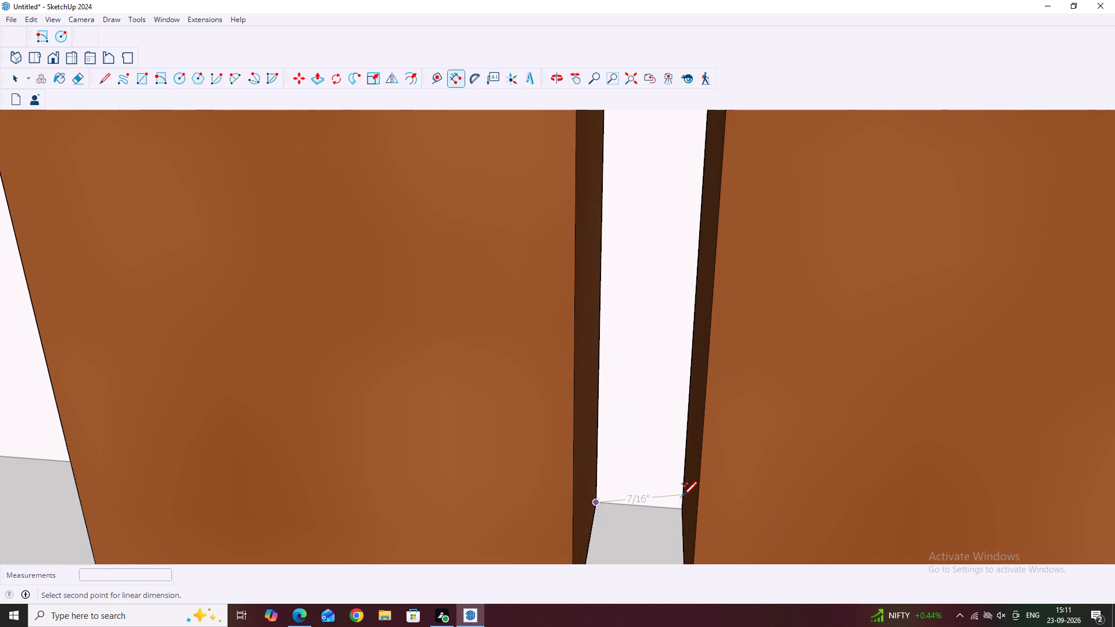
scroll(688, 504, down, 1)
scroll(743, 513, down, 2)
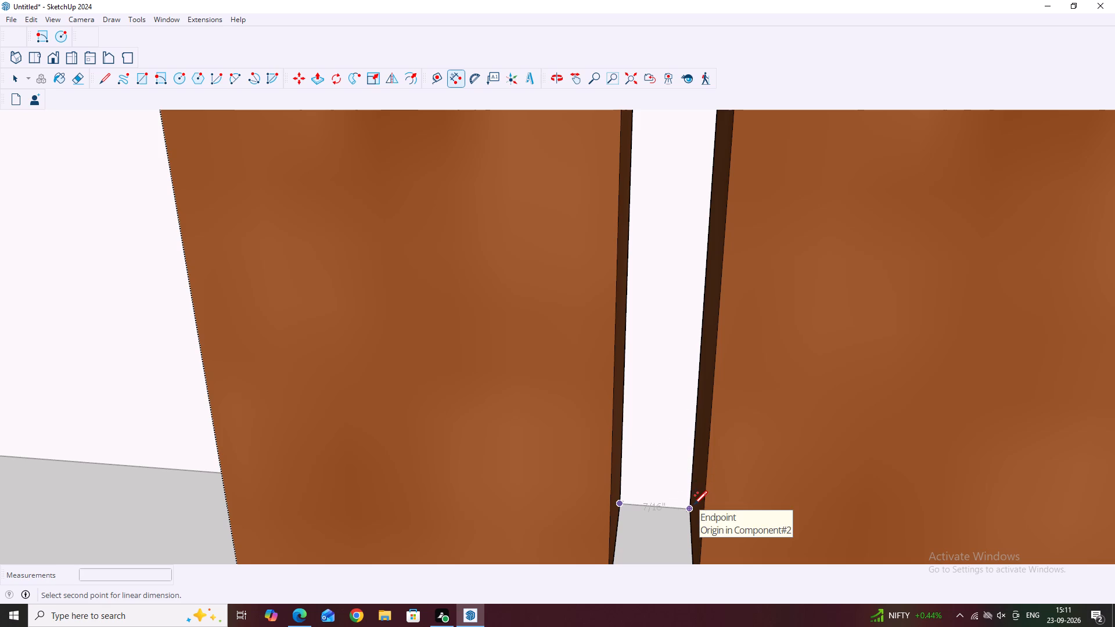
middle_drag(695, 500, 697, 406)
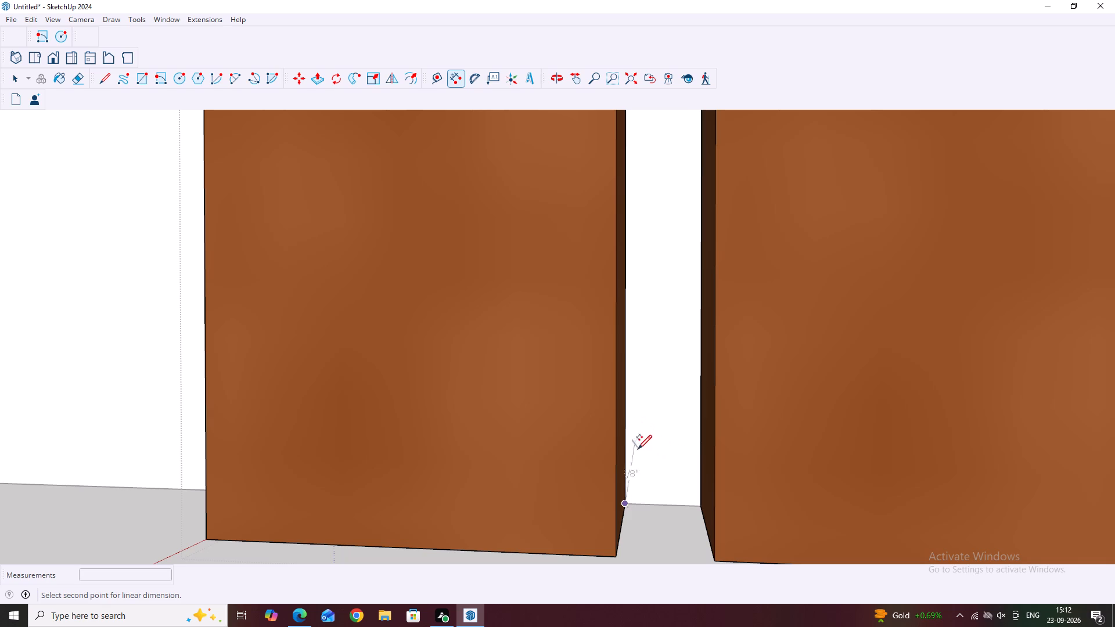
scroll(707, 496, up, 1)
click(697, 507)
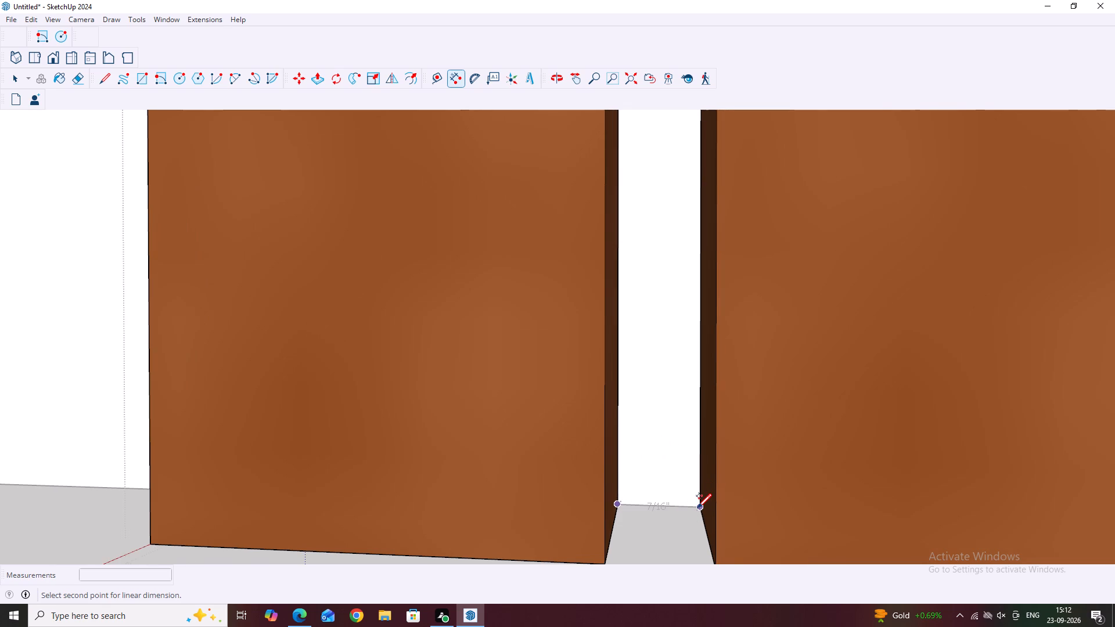
key(Escape)
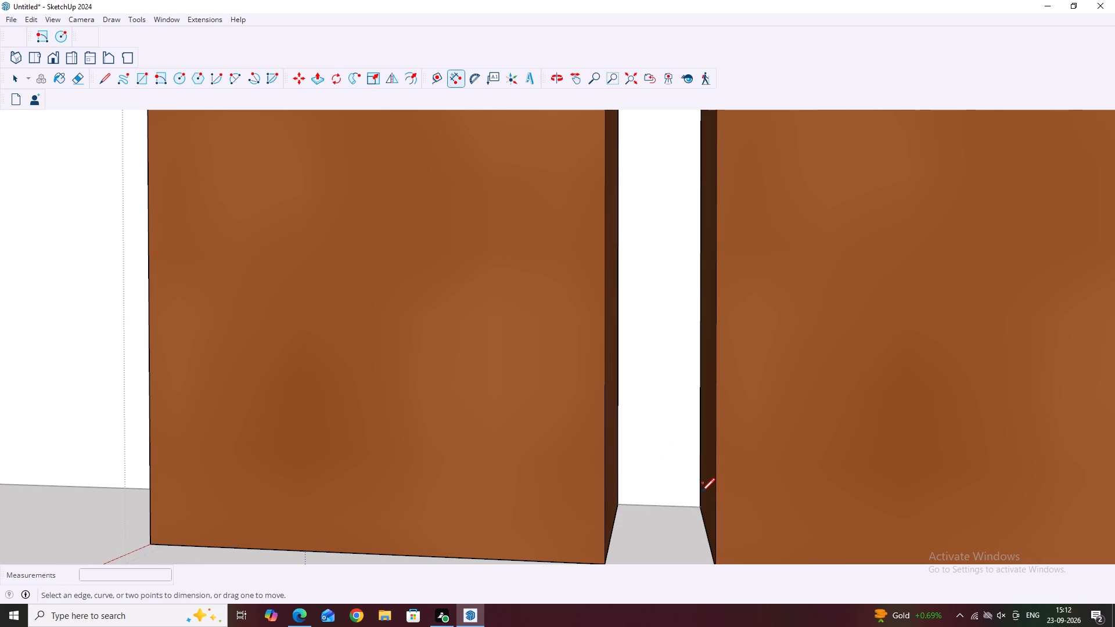
scroll(661, 474, down, 4)
key(space)
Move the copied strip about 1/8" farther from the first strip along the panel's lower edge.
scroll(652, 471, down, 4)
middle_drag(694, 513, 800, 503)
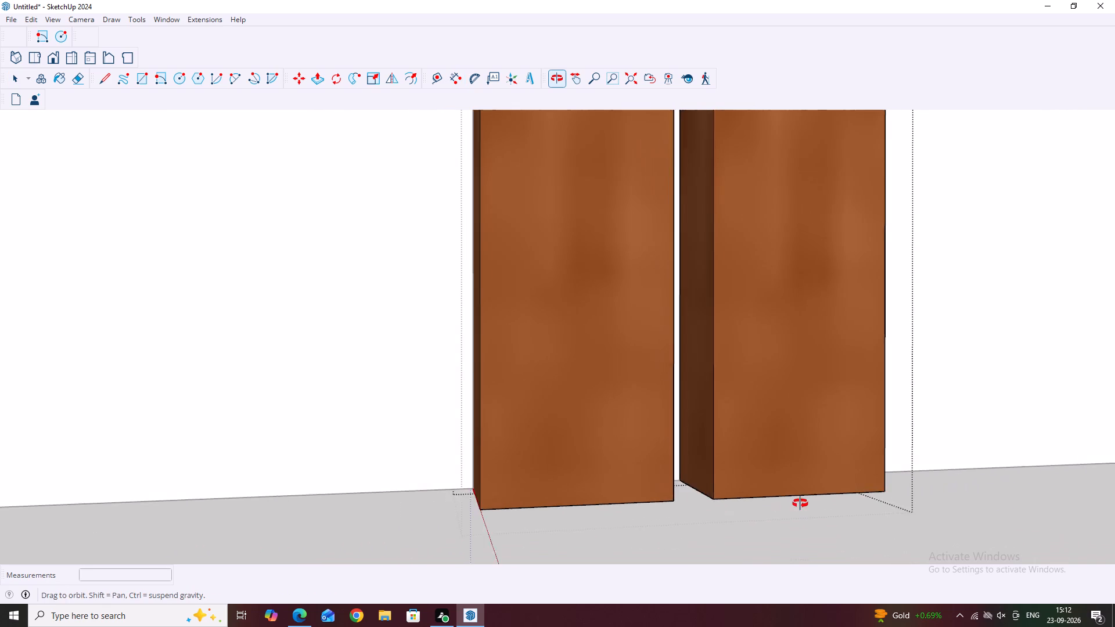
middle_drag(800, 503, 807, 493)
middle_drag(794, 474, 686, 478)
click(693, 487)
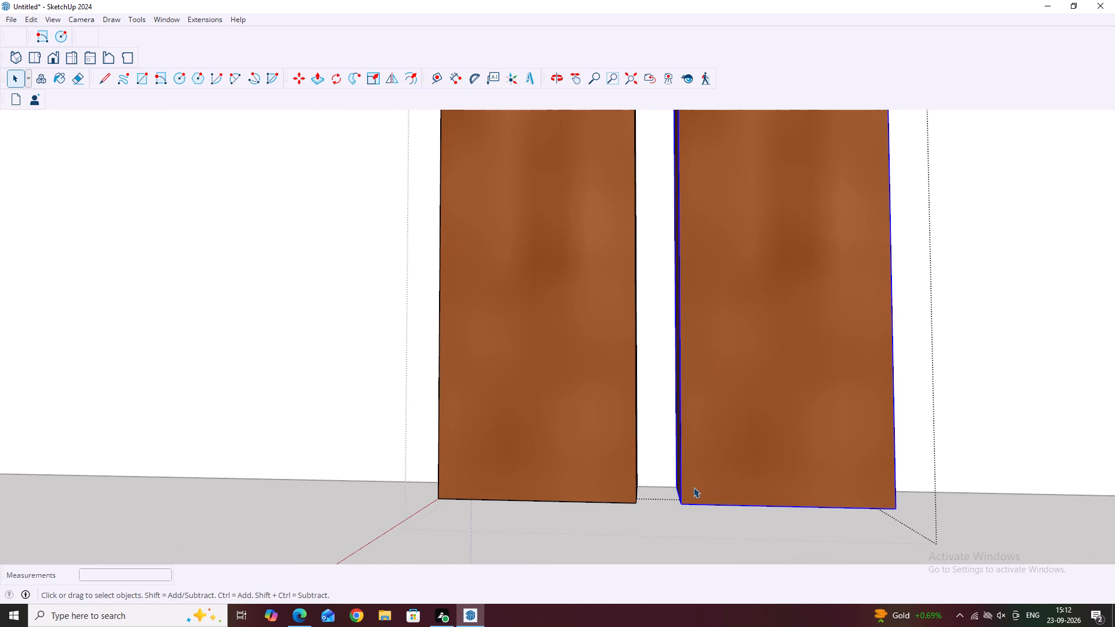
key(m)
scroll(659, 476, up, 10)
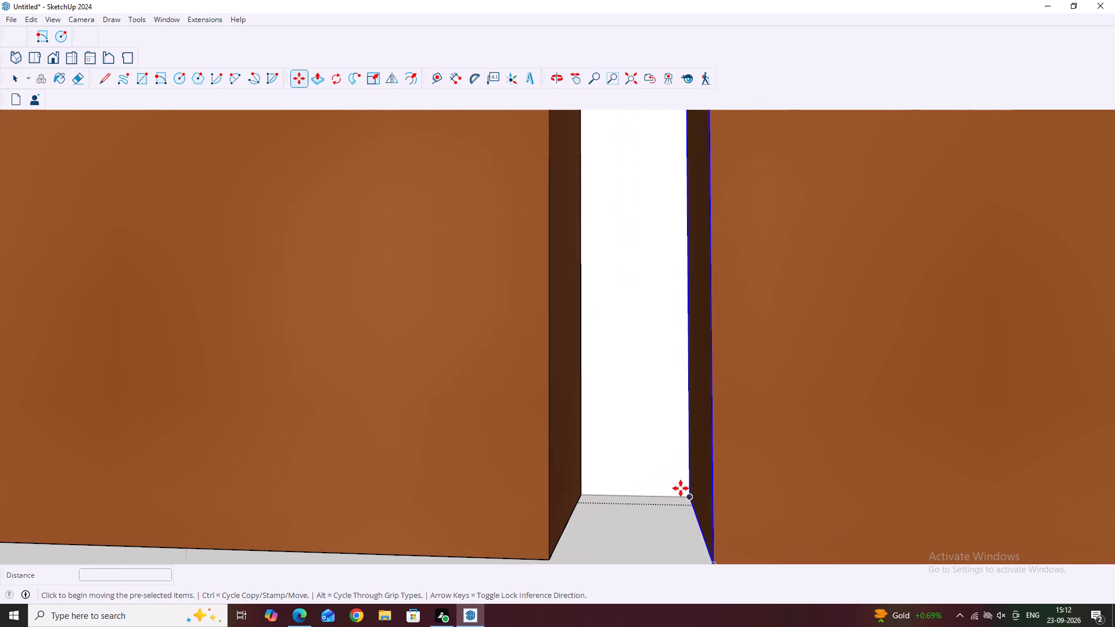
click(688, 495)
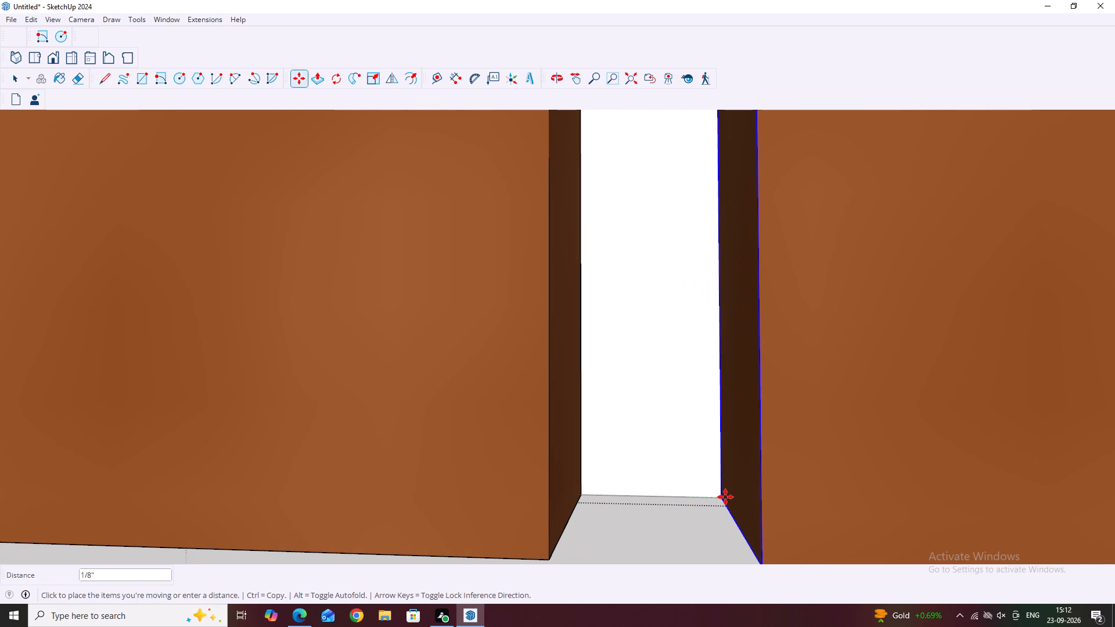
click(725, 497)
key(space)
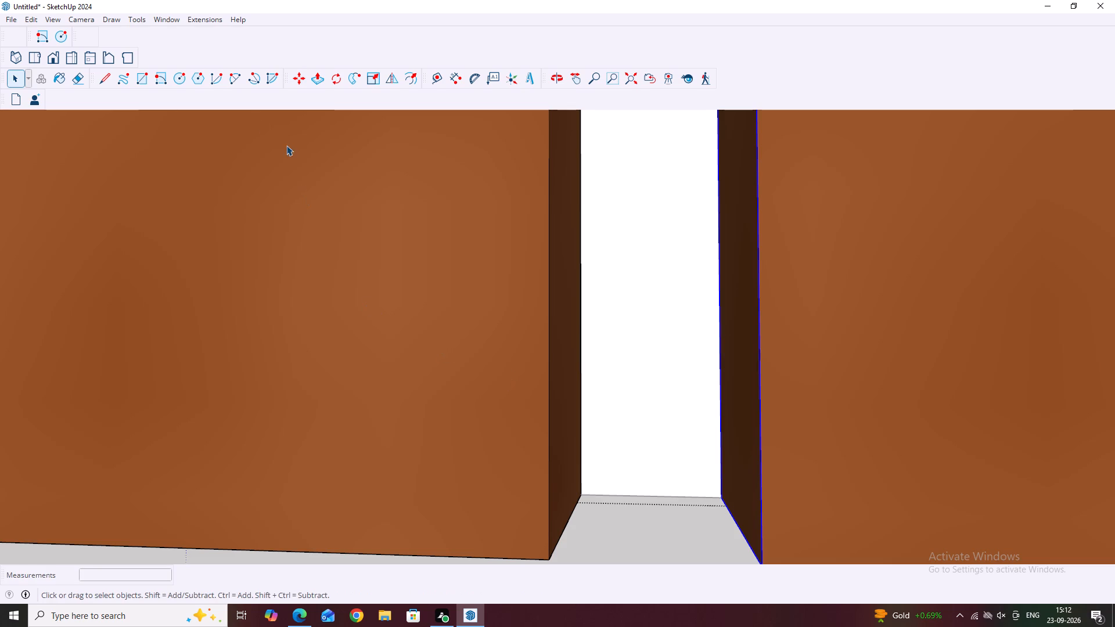
Measure the gap between the two strips again along the panel's lower edge with the Dimension tool.
click(461, 75)
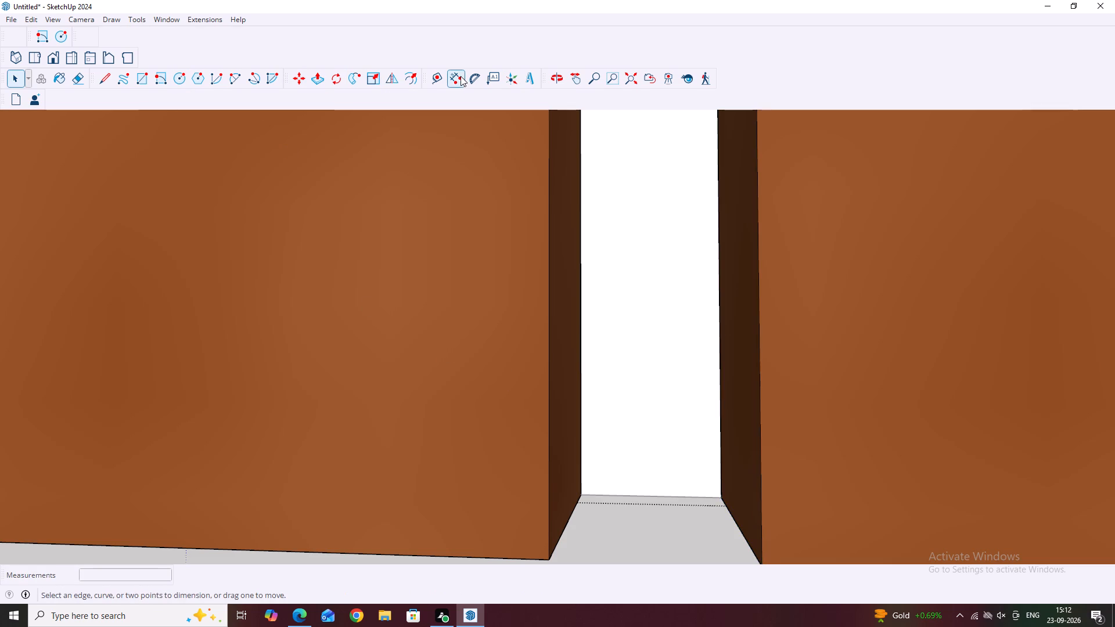
click(584, 493)
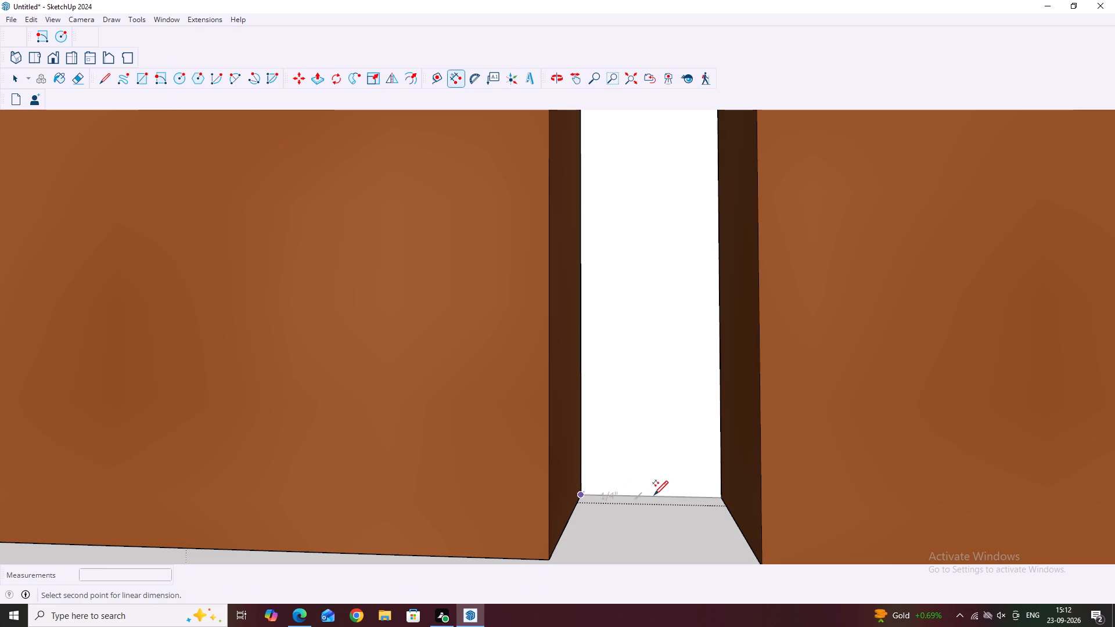
scroll(725, 492, up, 2)
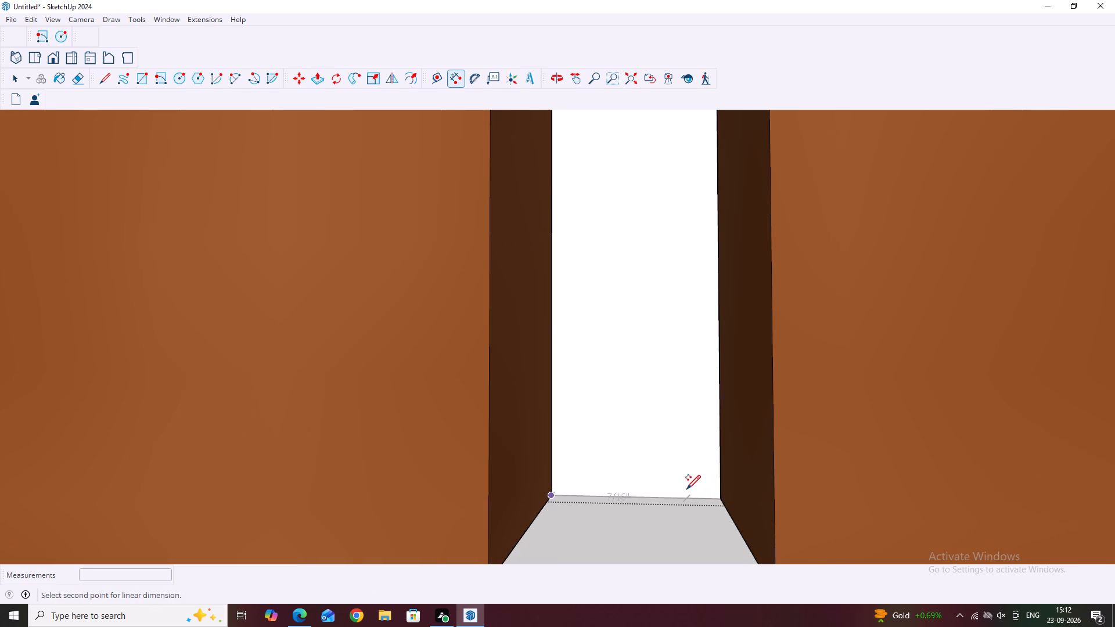
click(695, 489)
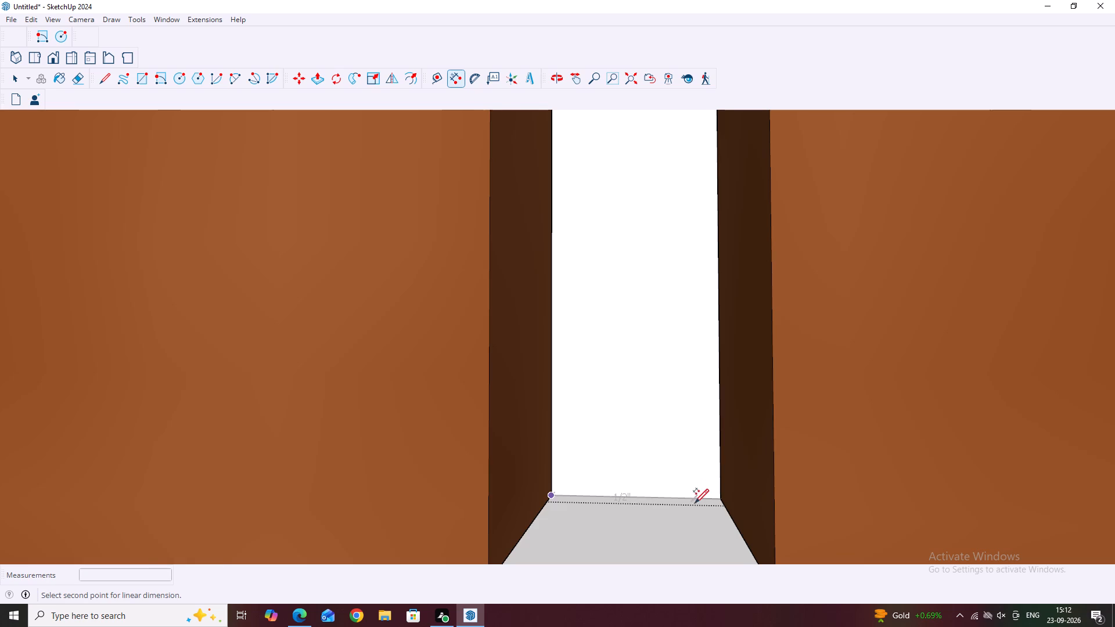
scroll(696, 506, down, 1)
click(696, 498)
key(Escape)
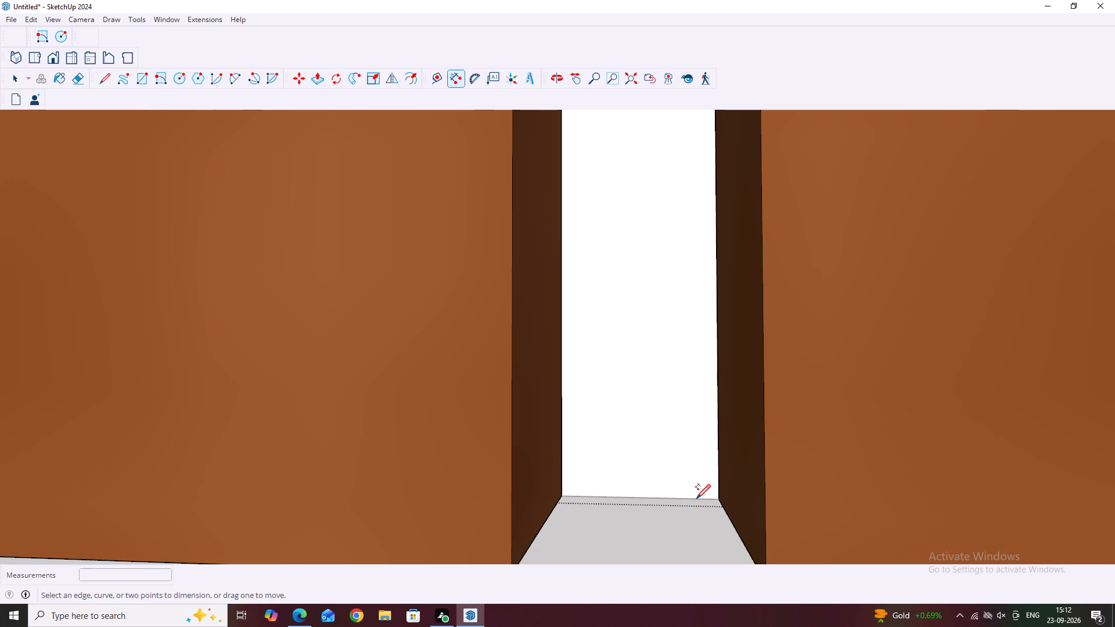
key(space)
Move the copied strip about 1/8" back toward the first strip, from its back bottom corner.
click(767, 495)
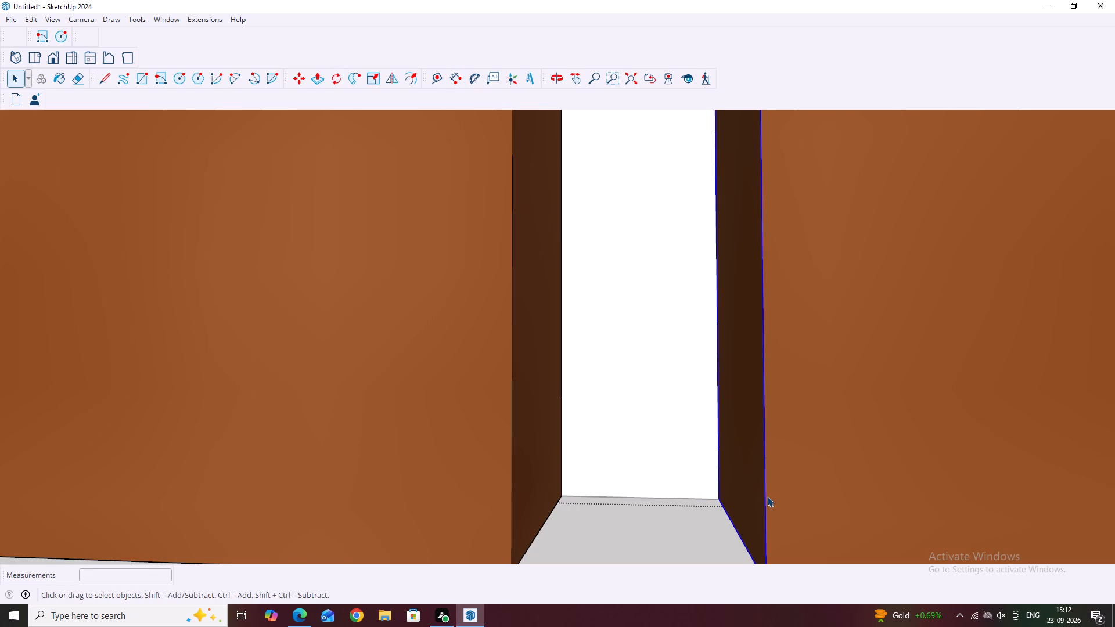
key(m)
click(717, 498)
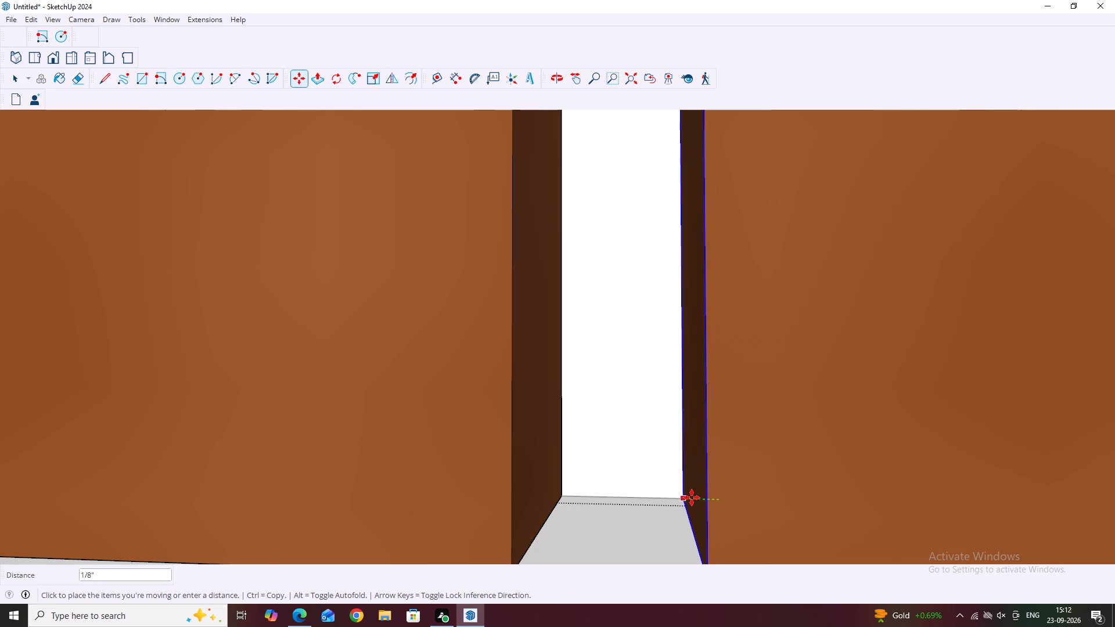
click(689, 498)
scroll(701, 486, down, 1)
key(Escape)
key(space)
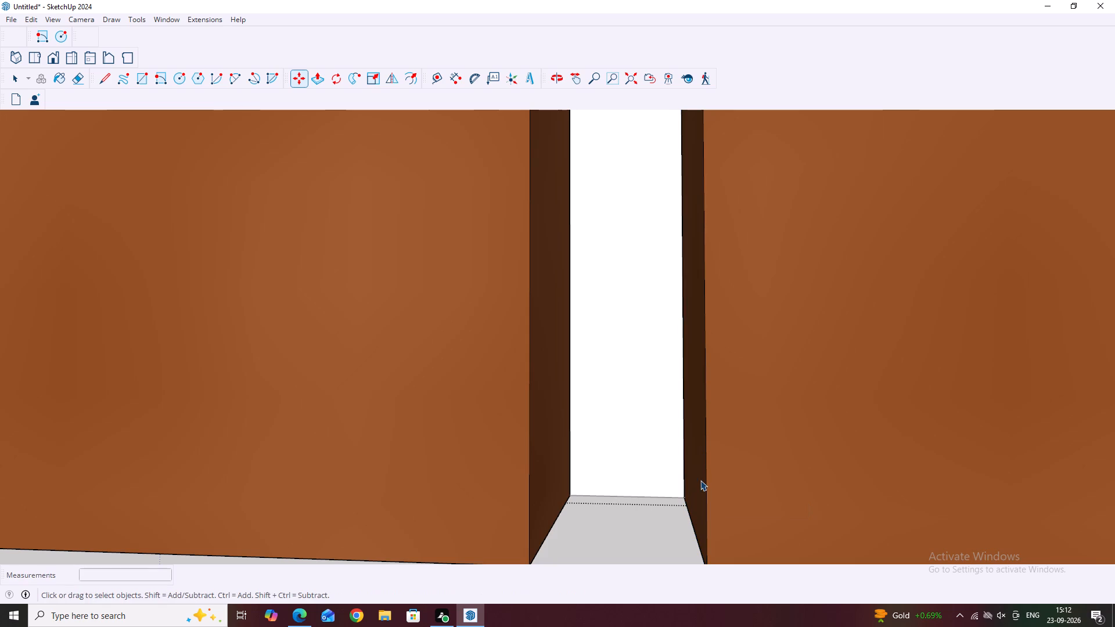
Dimension the gap between the two strips at their front bottom corners.
scroll(408, 224, down, 4)
click(453, 84)
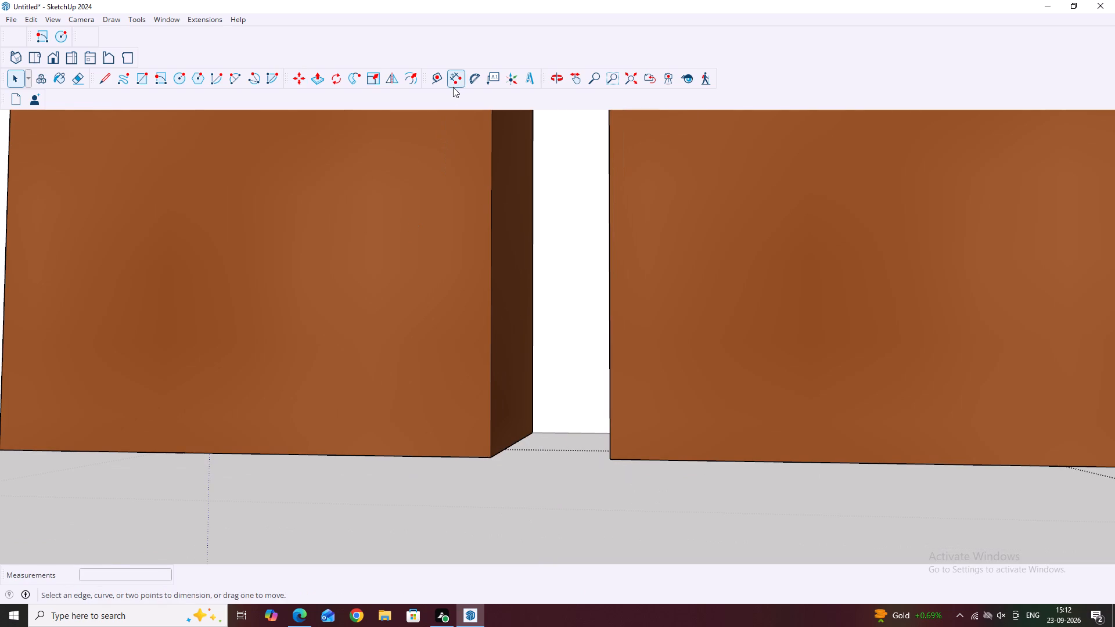
middle_drag(537, 447, 636, 480)
middle_drag(630, 438, 630, 513)
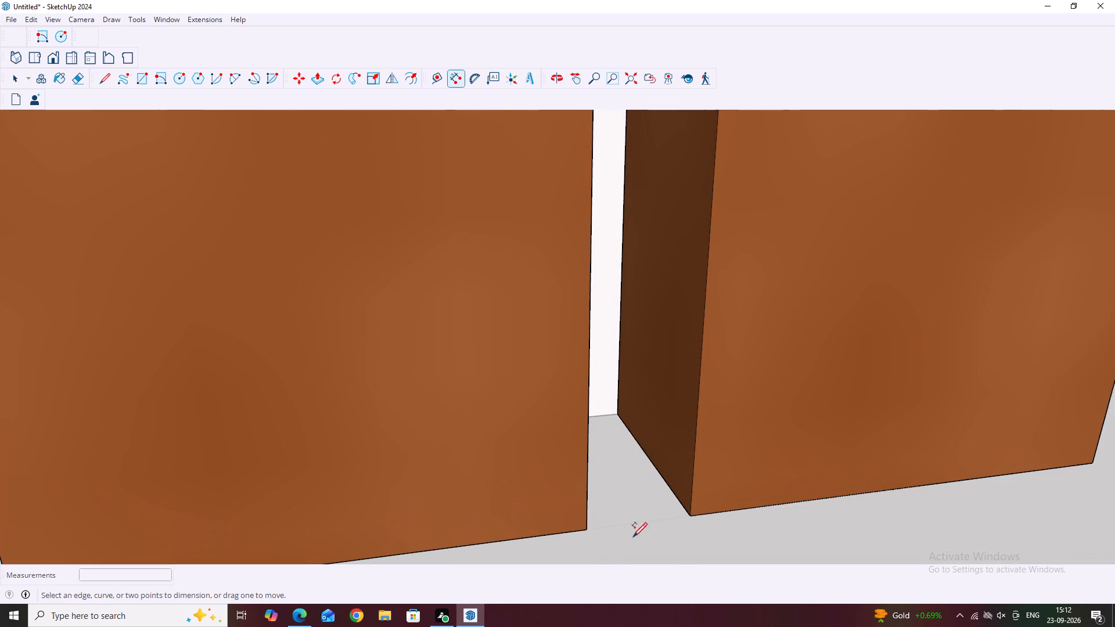
click(587, 527)
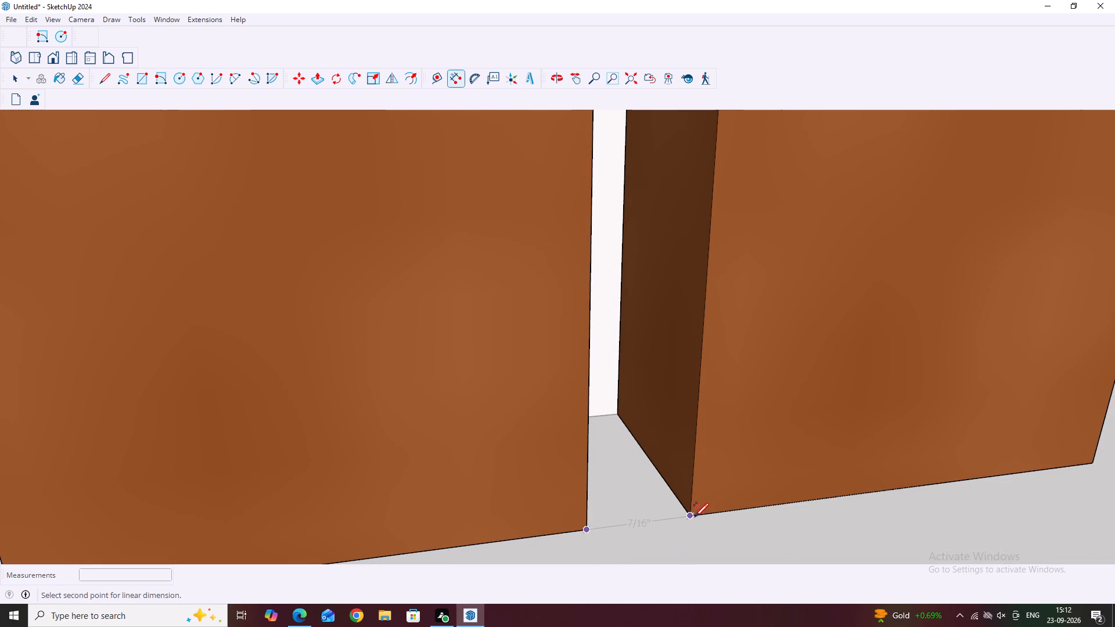
click(690, 513)
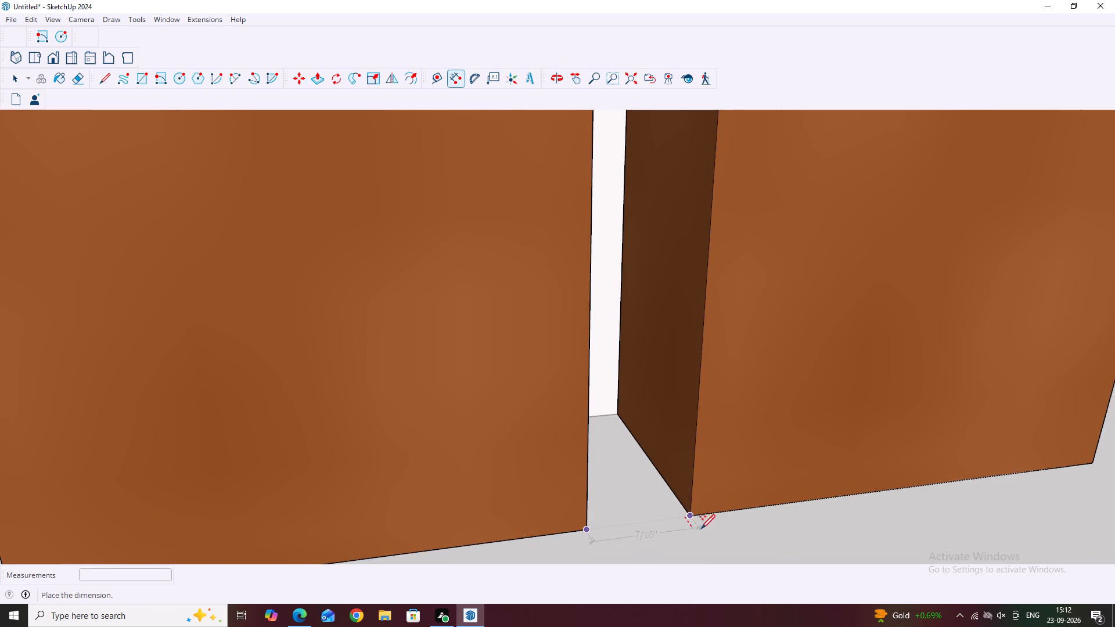
middle_drag(688, 512, 651, 472)
click(659, 522)
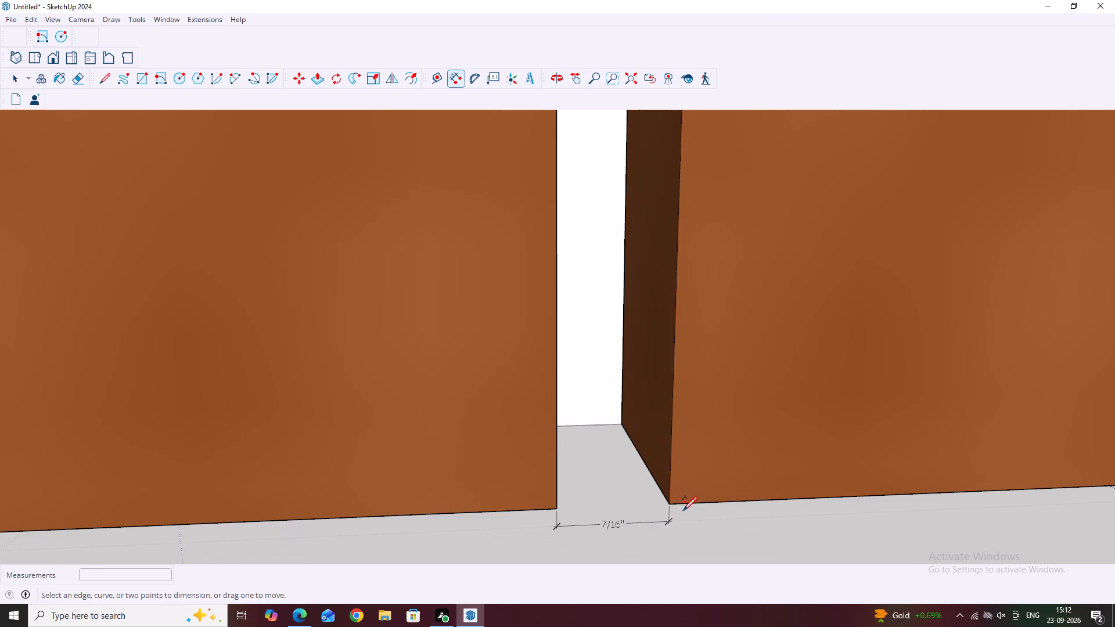
Move the copied strip about 1/16" away from the first strip along the panel, making the dimensioned gap 1/2".
key(space)
click(700, 496)
scroll(676, 507, up, 2)
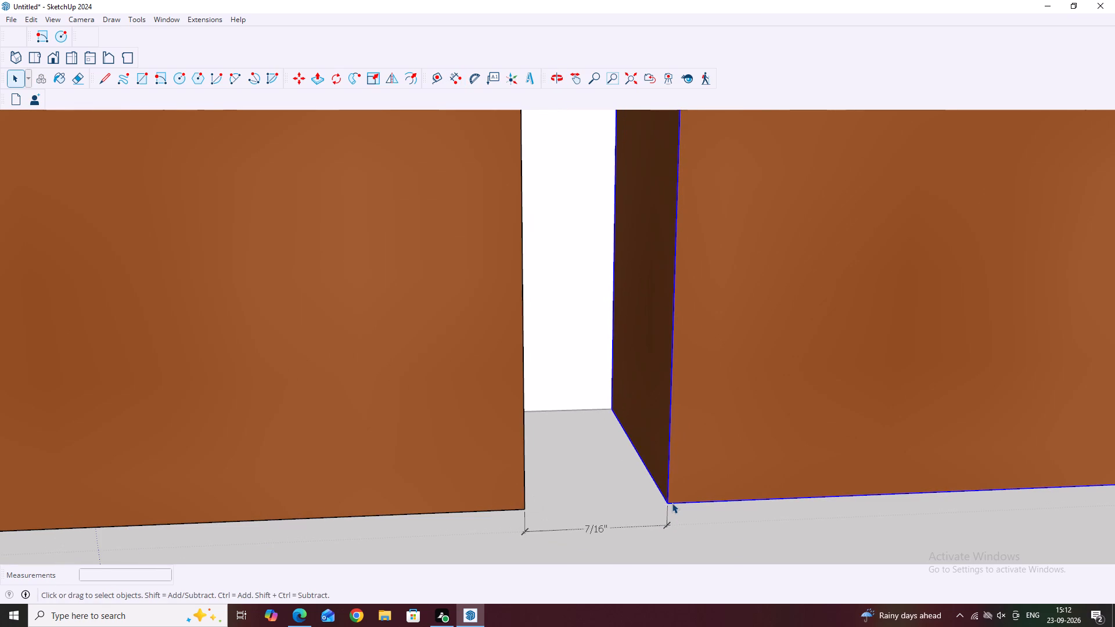
key(m)
click(668, 503)
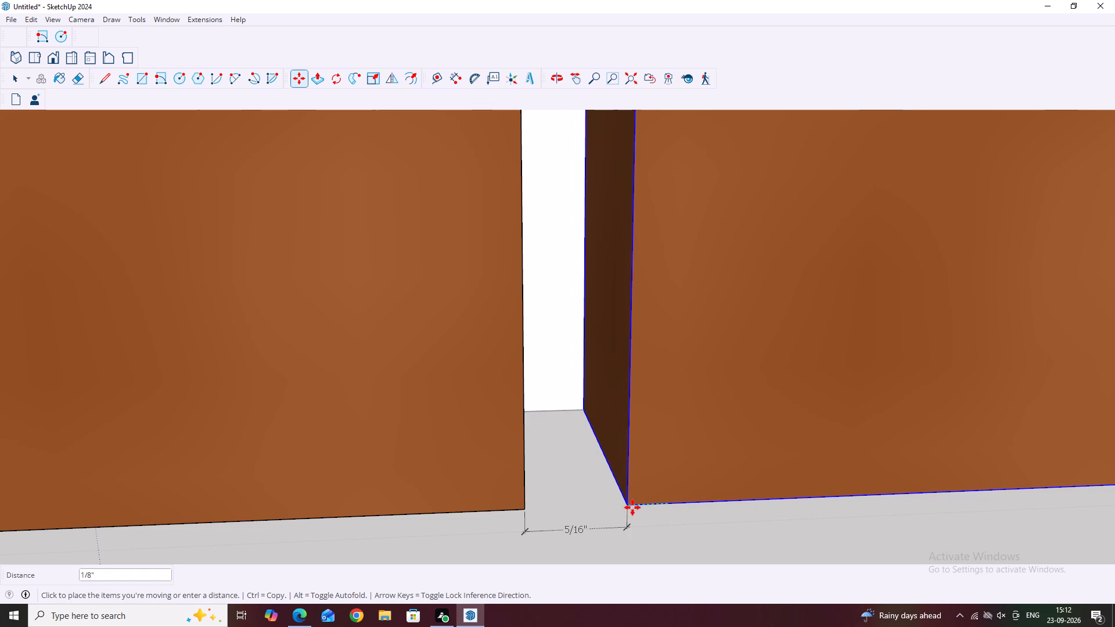
click(683, 504)
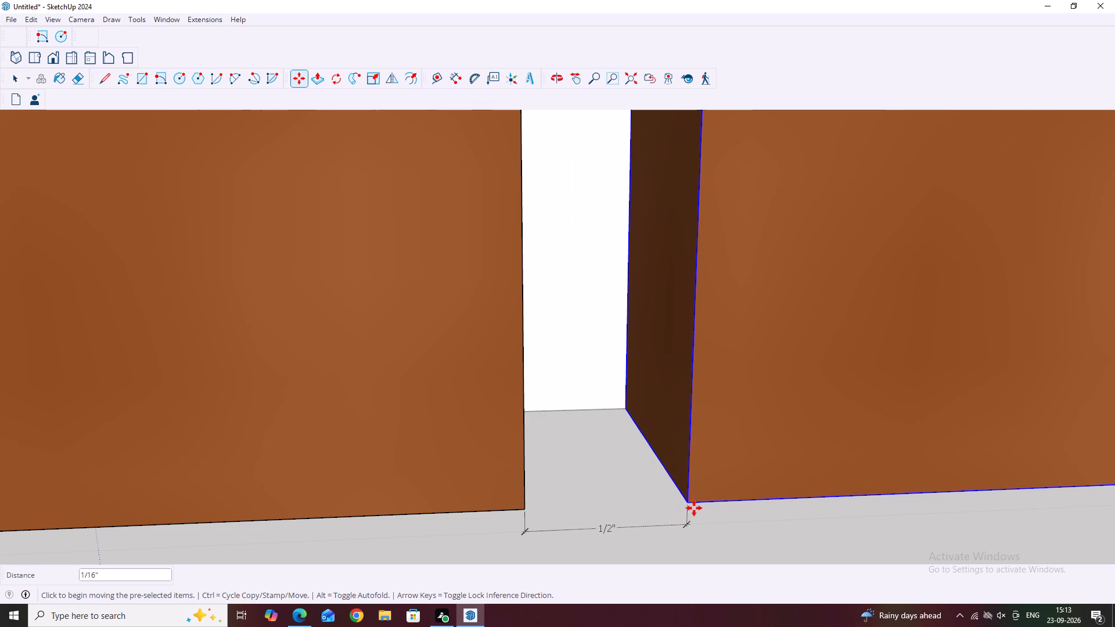
key(Return)
key(space)
scroll(674, 519, down, 4)
click(744, 540)
Select both wooden strips together with the dimension between them.
scroll(639, 470, down, 5)
middle_drag(765, 534, 680, 466)
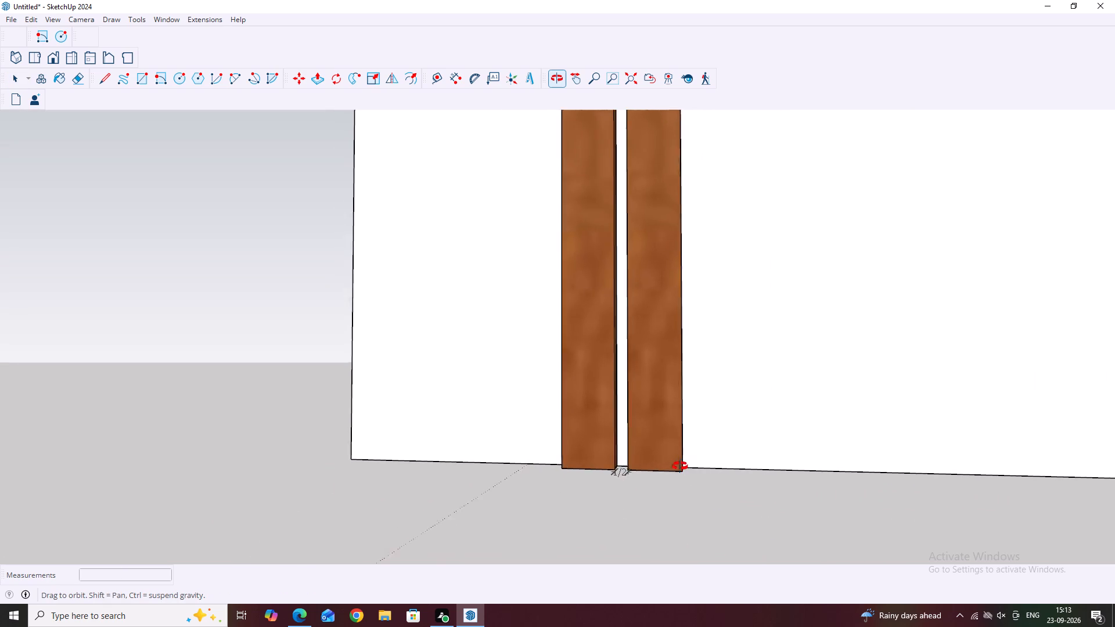
middle_drag(680, 466, 645, 558)
middle_drag(578, 490, 639, 497)
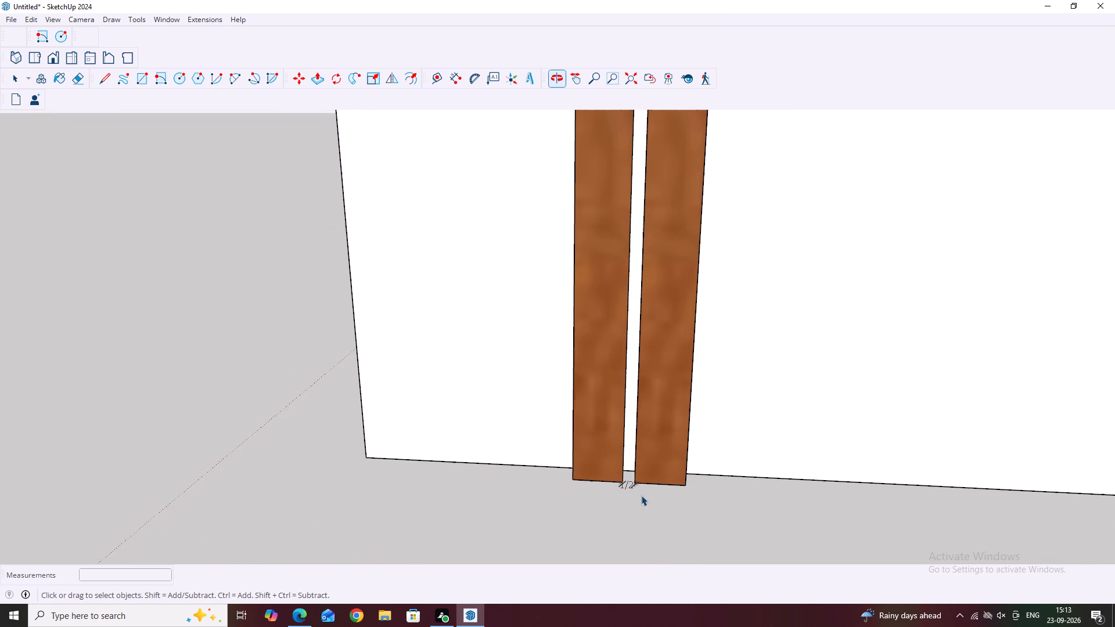
scroll(615, 480, up, 2)
click(596, 467)
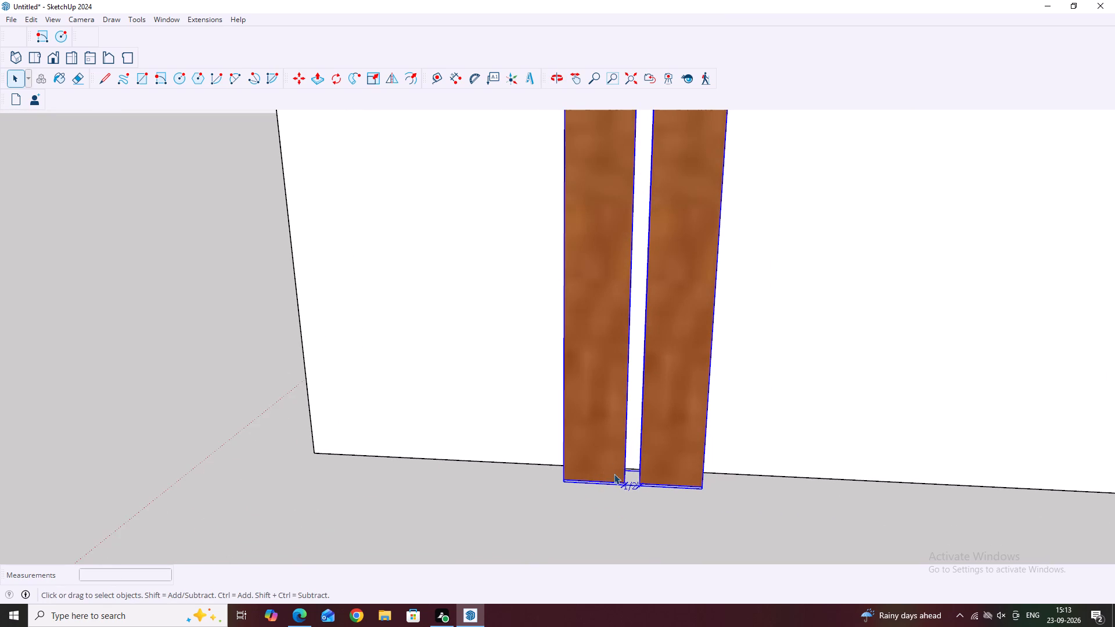
middle_drag(650, 471, 804, 450)
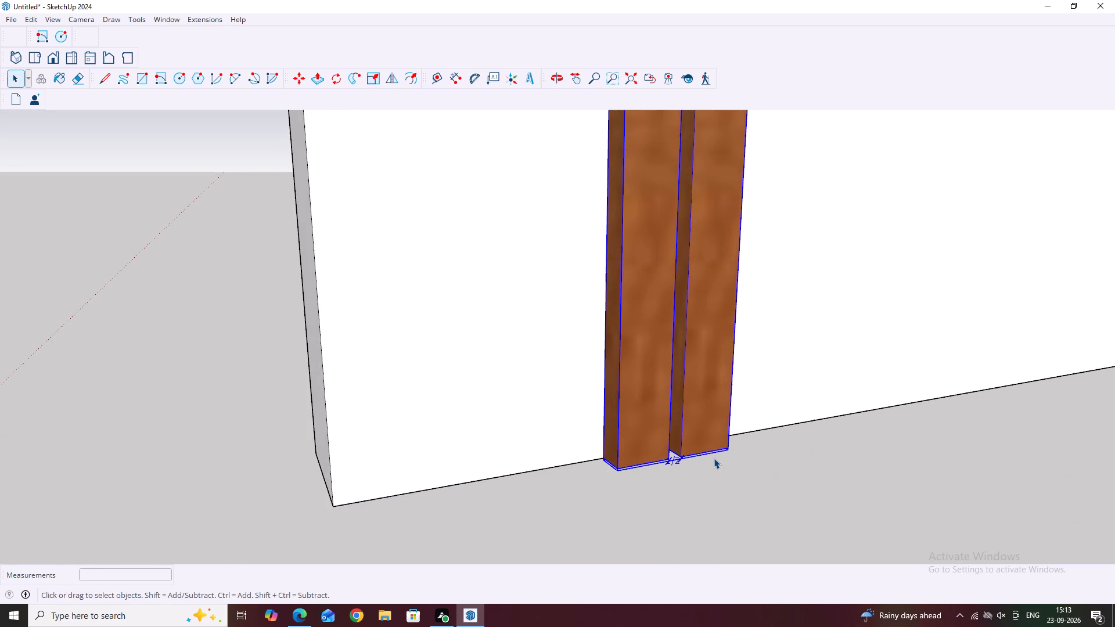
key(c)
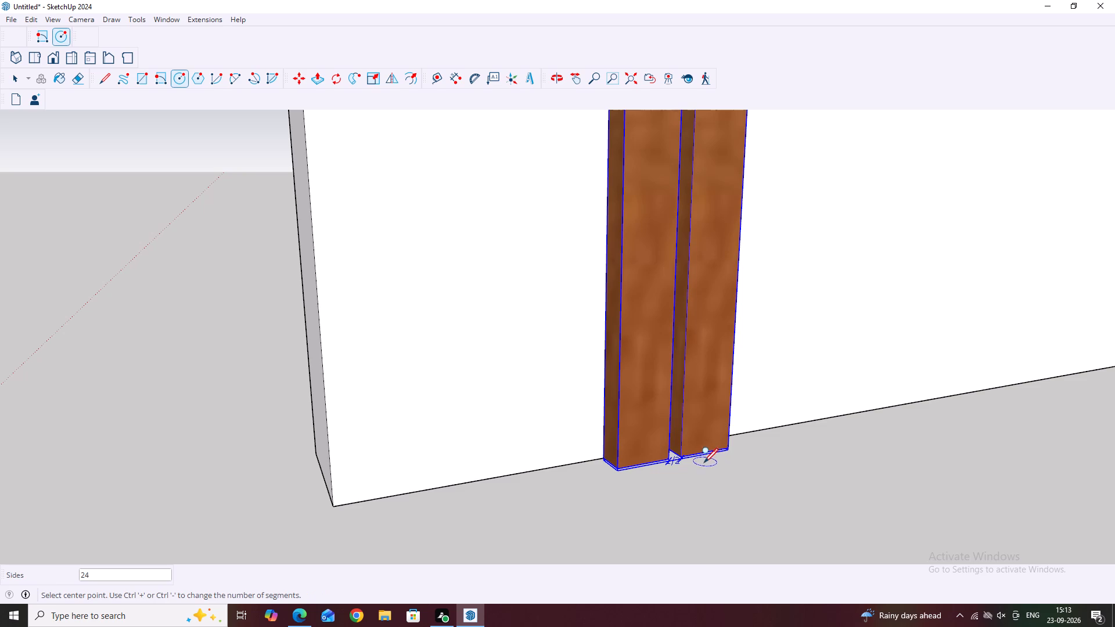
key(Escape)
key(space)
Copy the selected strip pair with its dimension about 5 1/4" along the green axis, starting from the first strip's back bottom corner.
scroll(617, 472, up, 1)
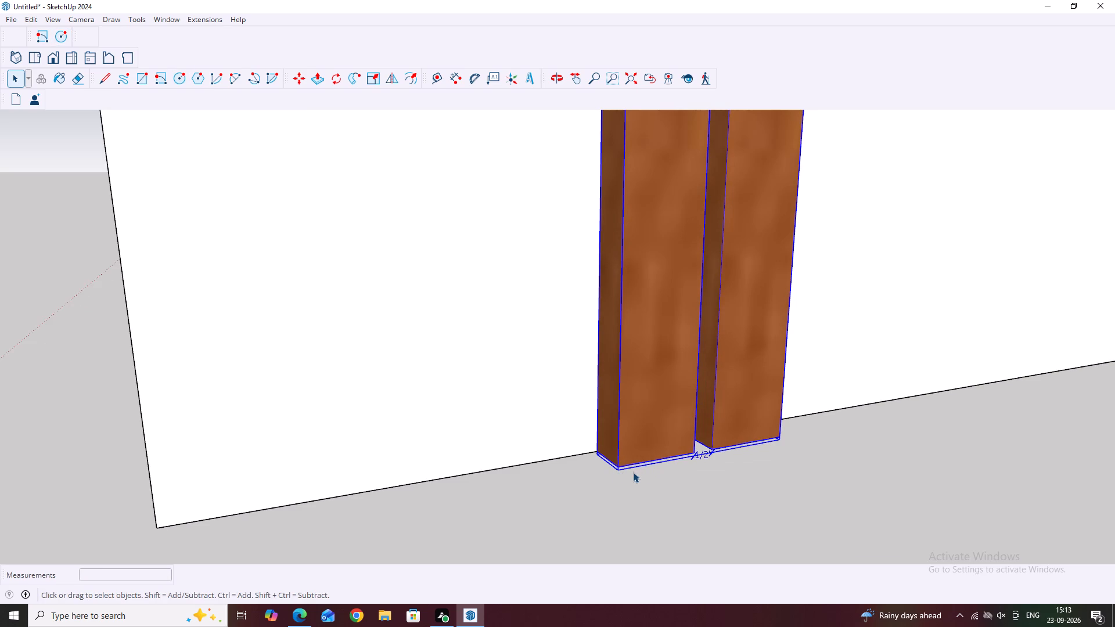
key(m)
scroll(613, 444, up, 4)
scroll(632, 435, down, 5)
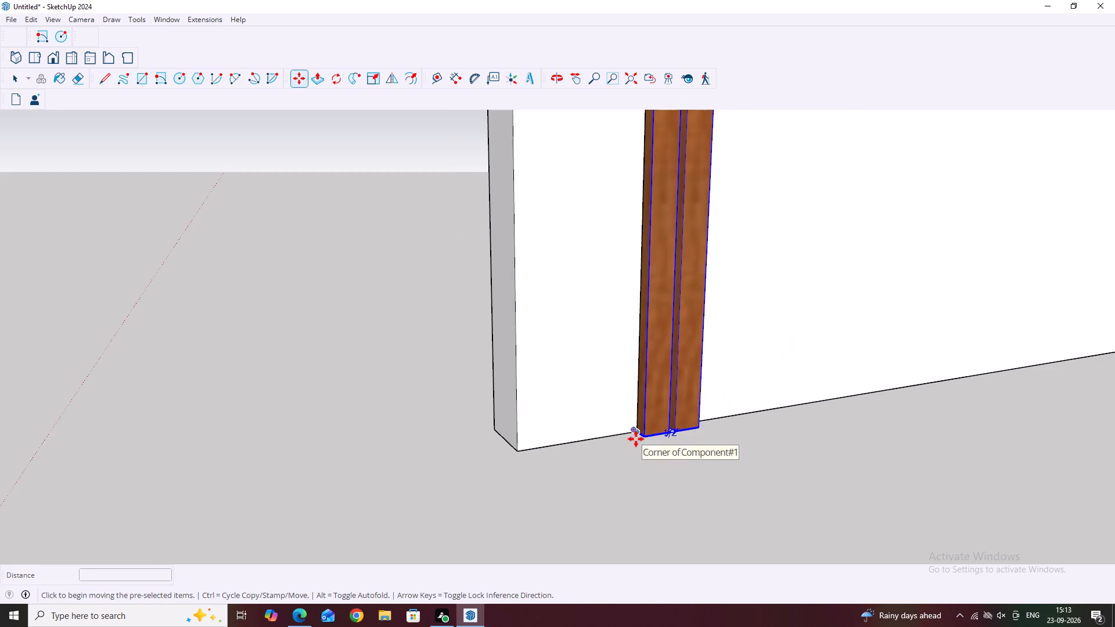
click(637, 430)
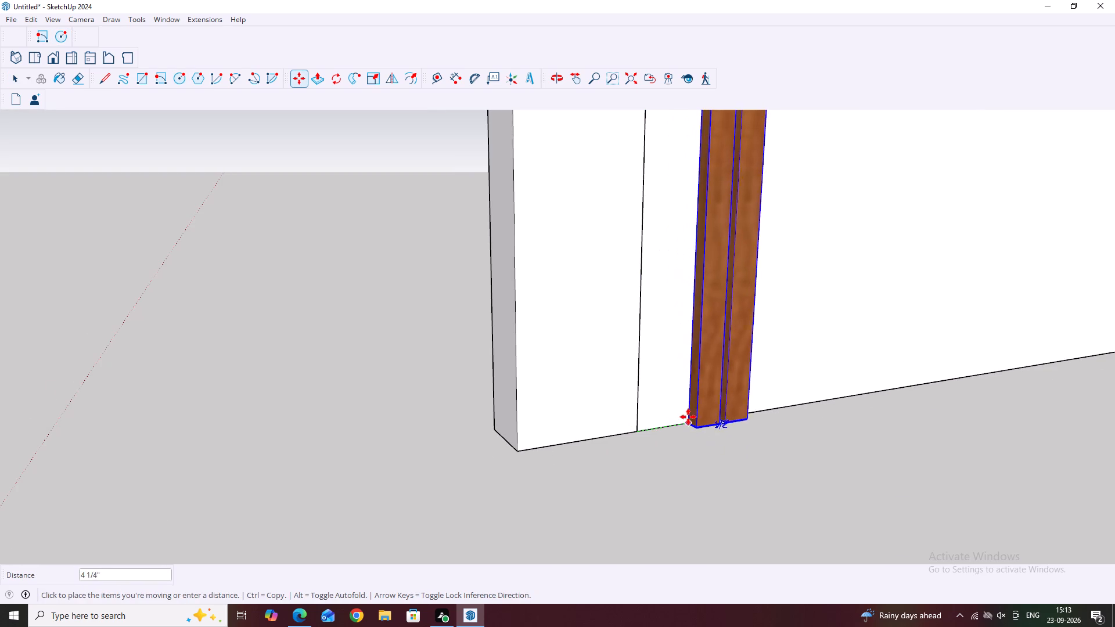
scroll(688, 419, up, 2)
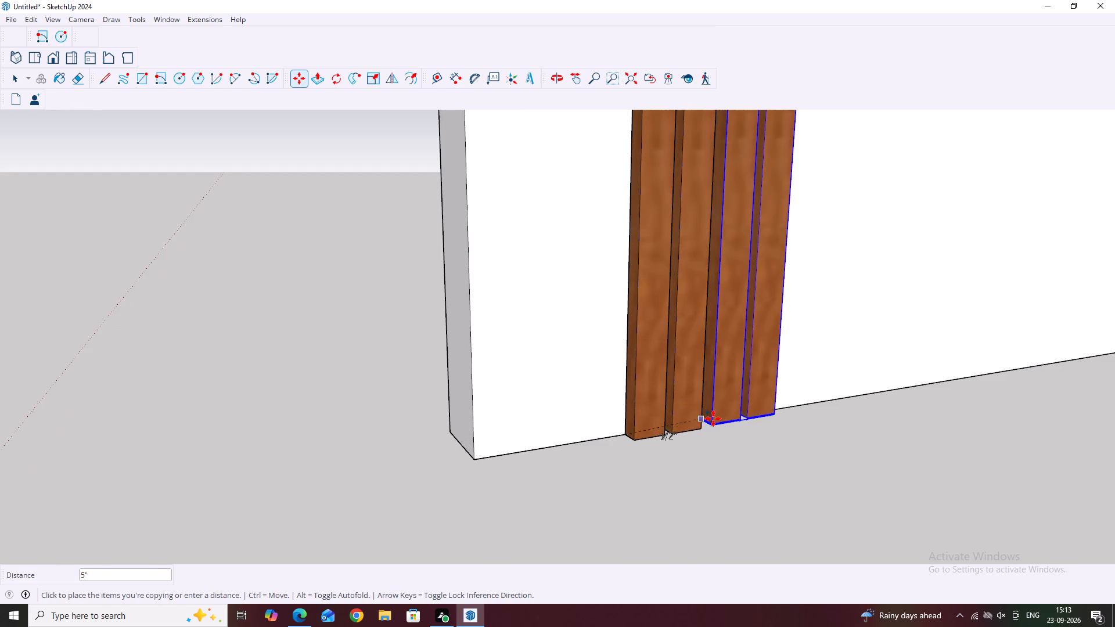
middle_drag(721, 418, 595, 427)
scroll(735, 456, up, 3)
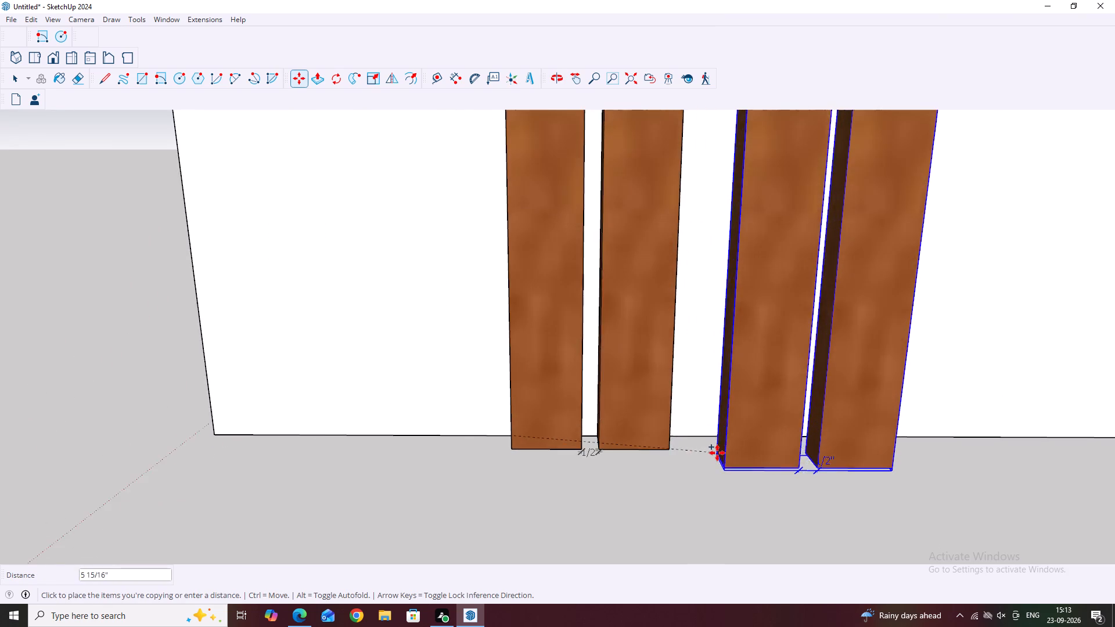
scroll(717, 453, up, 2)
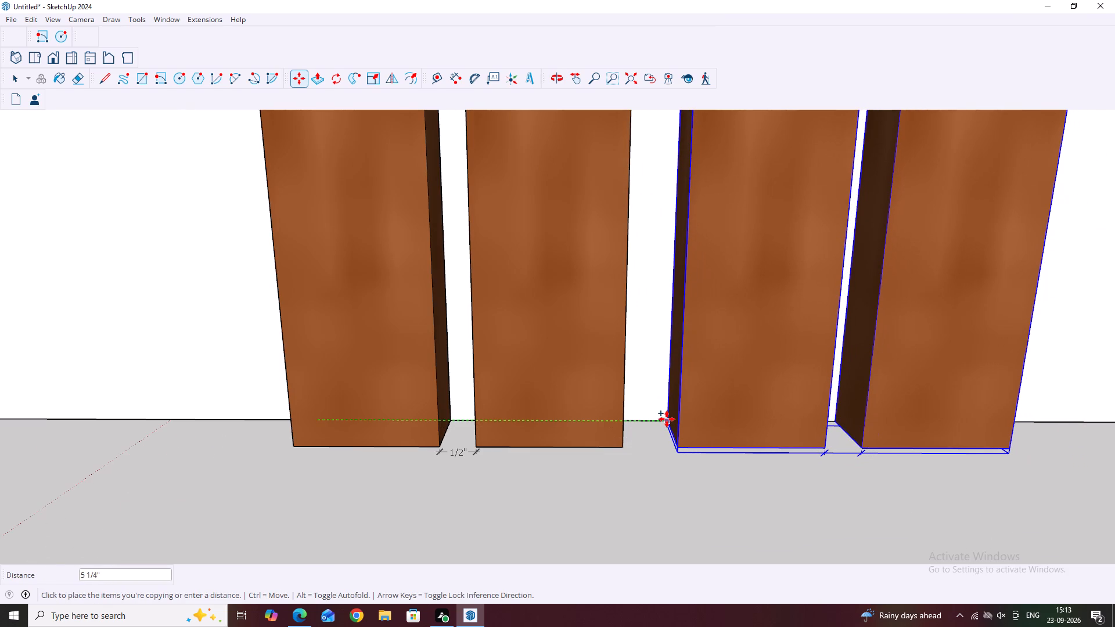
click(665, 418)
scroll(785, 444, down, 1)
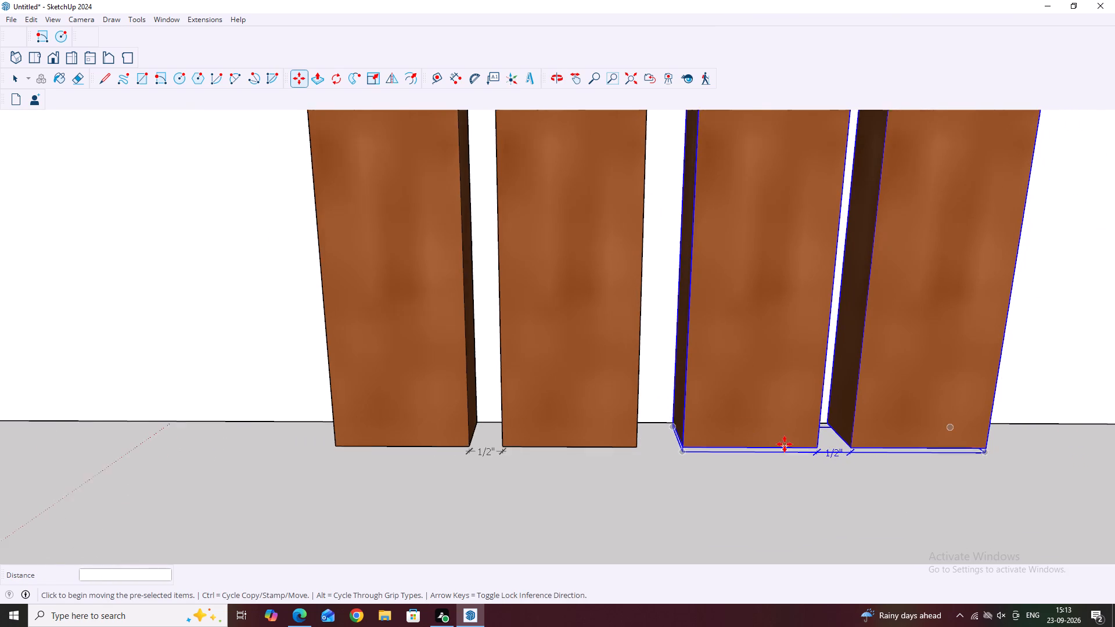
scroll(785, 444, down, 1)
middle_drag(909, 455, 773, 404)
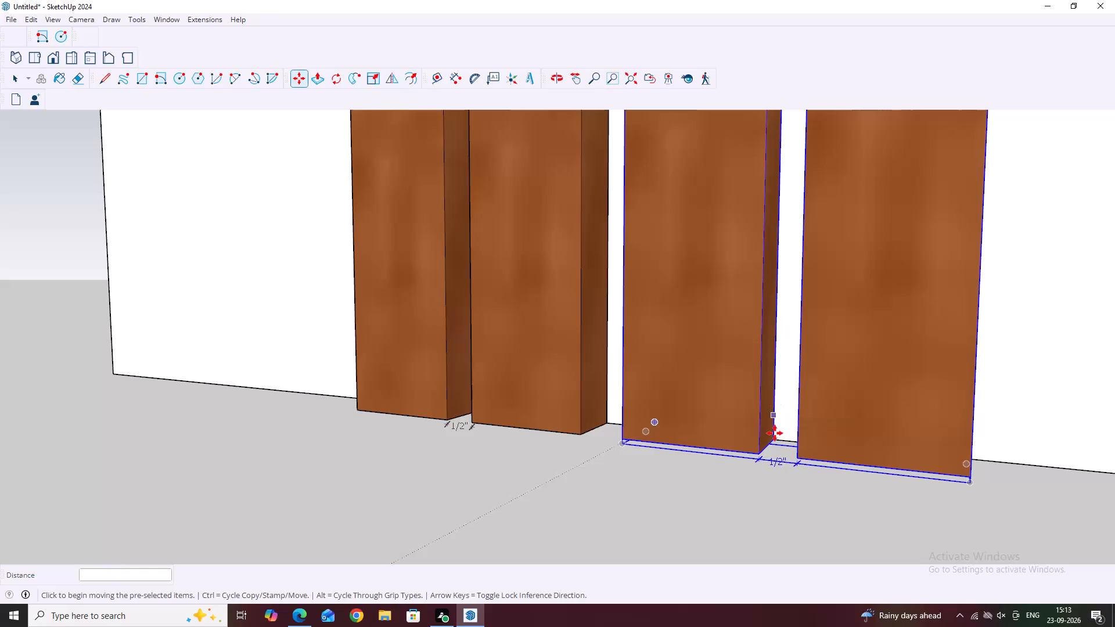
middle_drag(785, 457, 851, 560)
scroll(882, 444, down, 5)
key(Escape)
key(space)
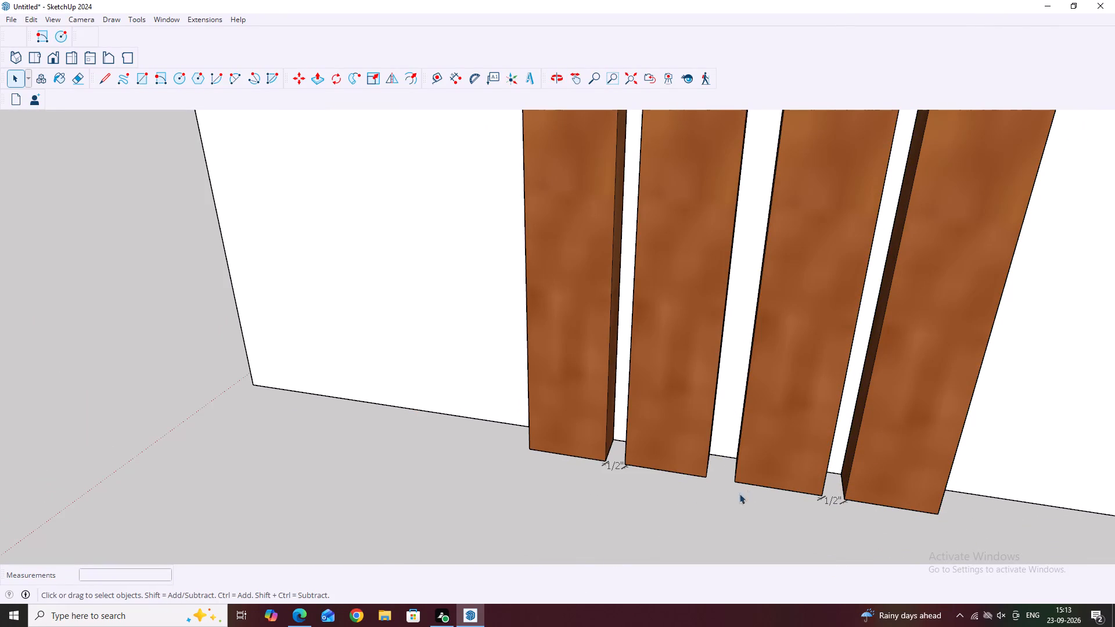
click(665, 516)
Dimension the gap between the second and third strips at their front bottom corners.
middle_drag(789, 517, 850, 484)
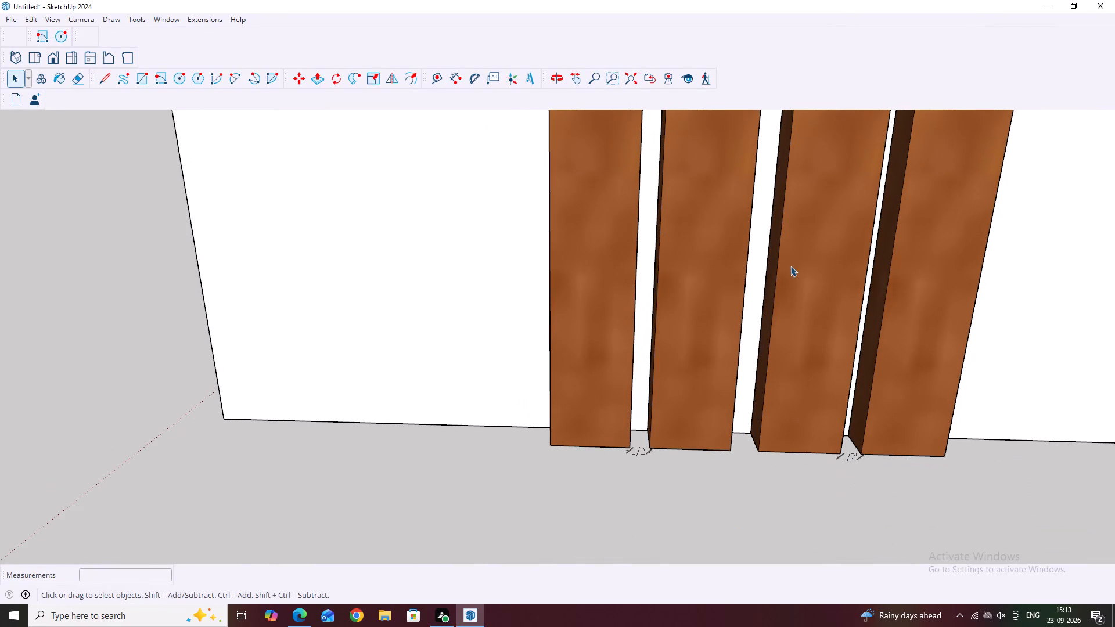
click(451, 78)
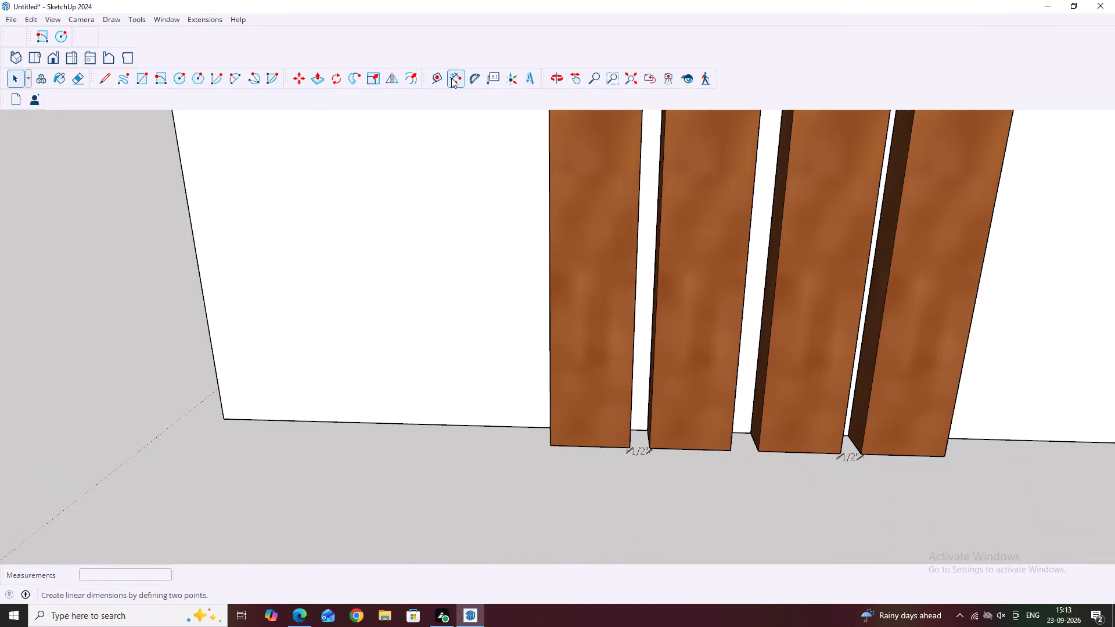
middle_drag(764, 426, 728, 489)
scroll(727, 471, up, 1)
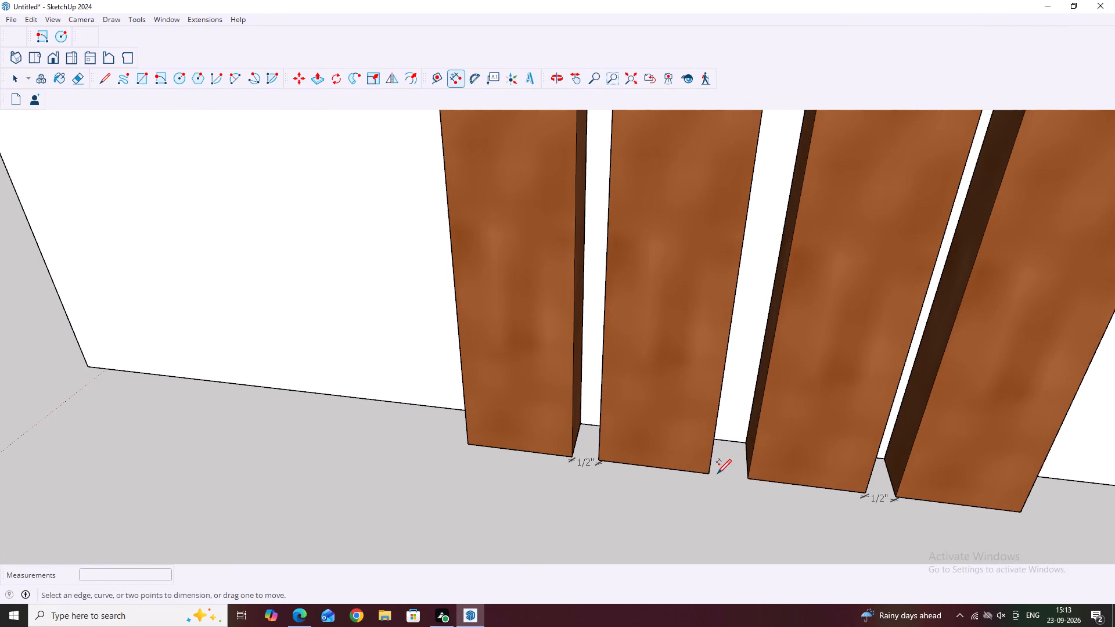
click(710, 472)
click(749, 475)
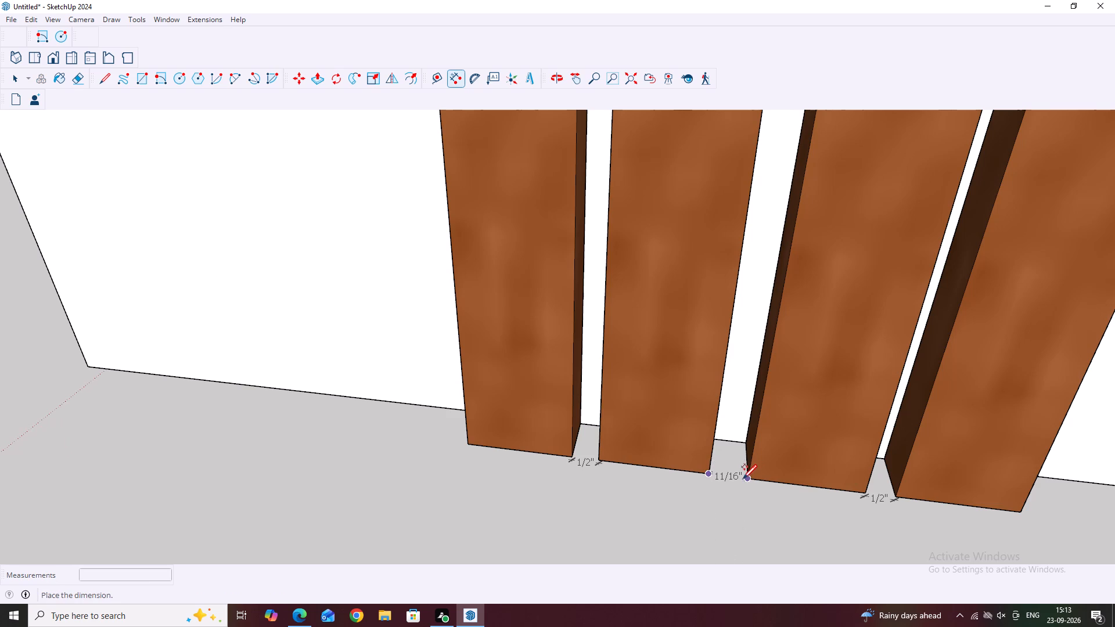
click(742, 483)
Move the copied strip pair about 3/16" back toward the first pair along the green axis, making the gap between pairs 1/2".
key(space)
scroll(739, 470, up, 2)
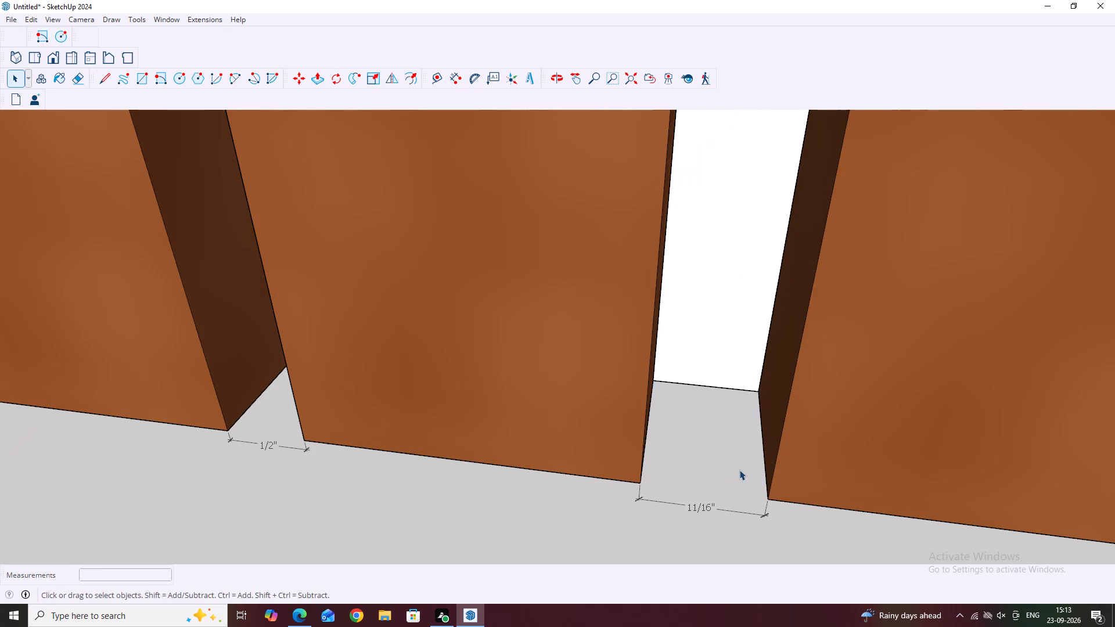
click(775, 476)
scroll(780, 466, down, 5)
scroll(787, 431, up, 1)
scroll(781, 406, down, 5)
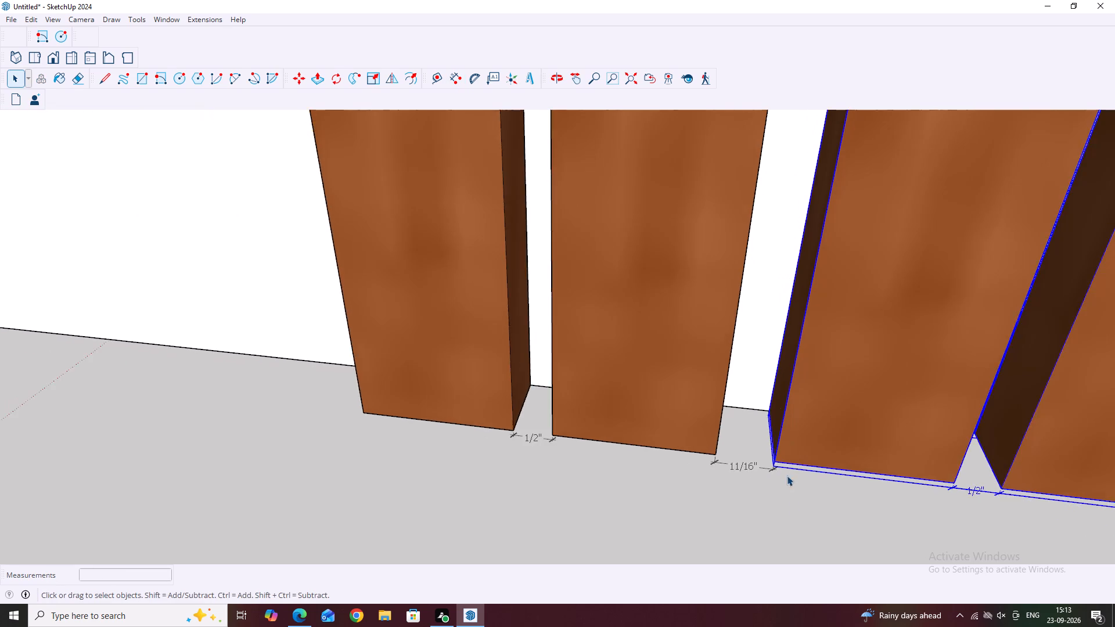
middle_drag(792, 504, 862, 417)
key(m)
scroll(811, 407, up, 3)
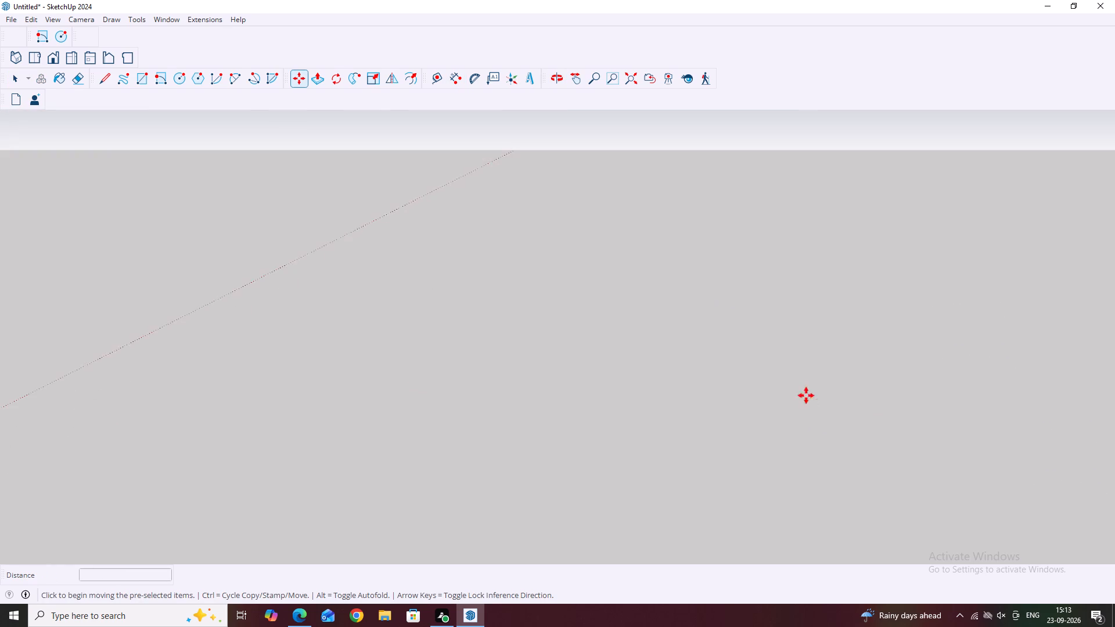
scroll(778, 379, down, 4)
scroll(735, 347, up, 4)
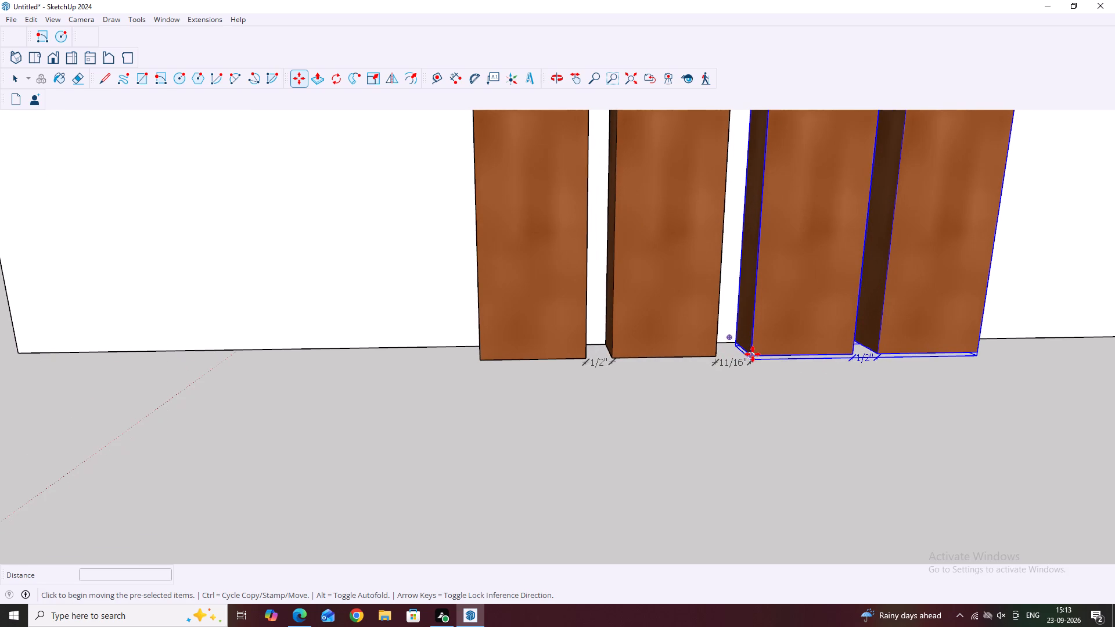
click(753, 354)
scroll(746, 356, up, 1)
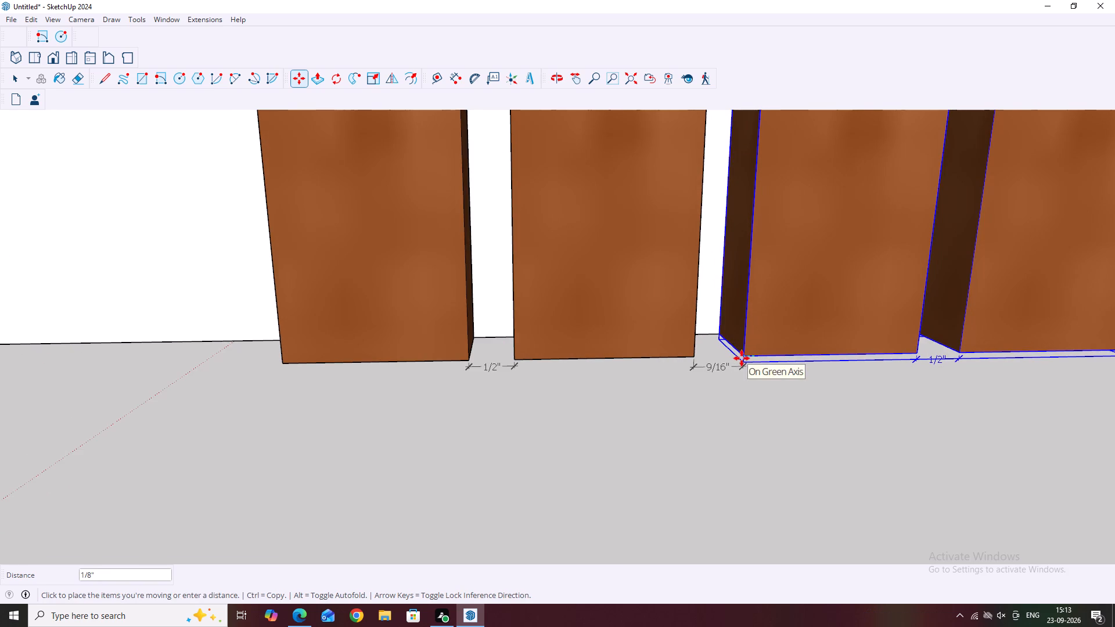
click(738, 359)
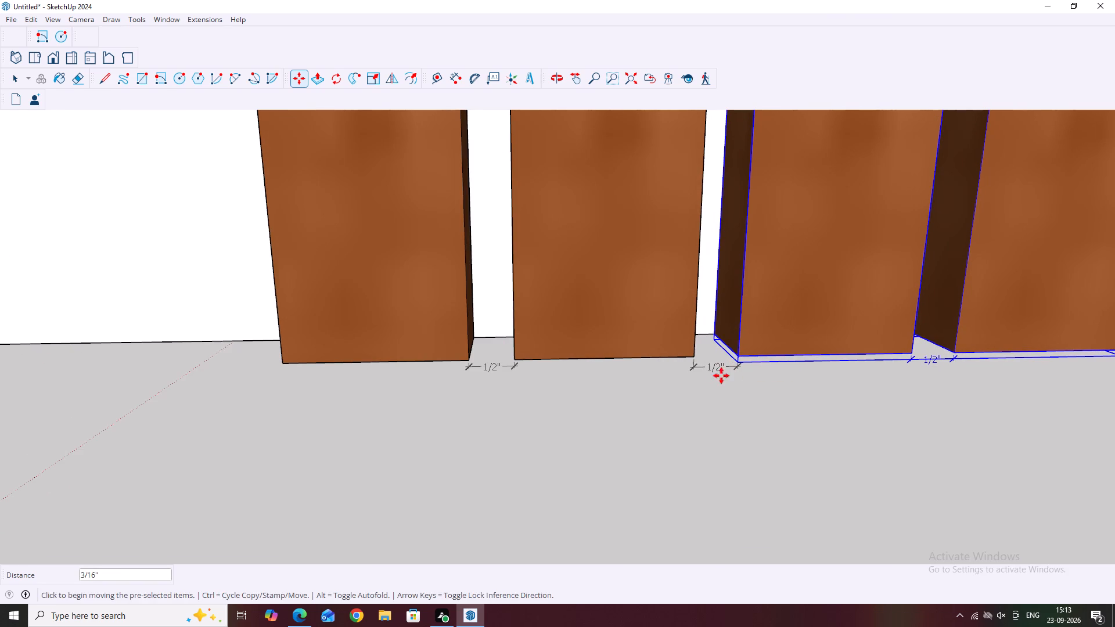
key(space)
click(704, 423)
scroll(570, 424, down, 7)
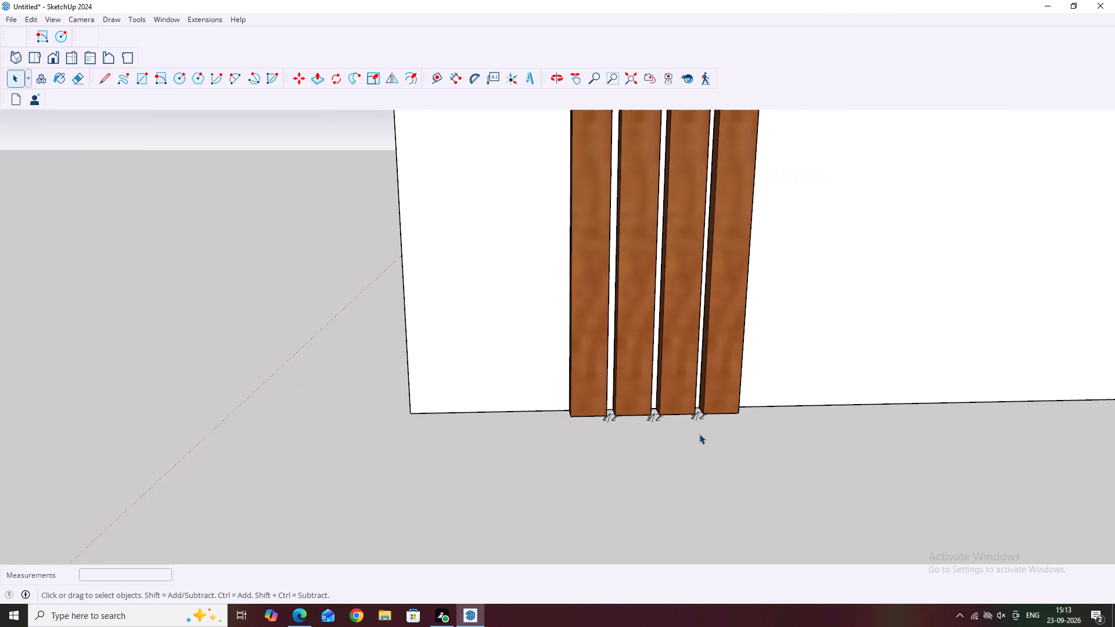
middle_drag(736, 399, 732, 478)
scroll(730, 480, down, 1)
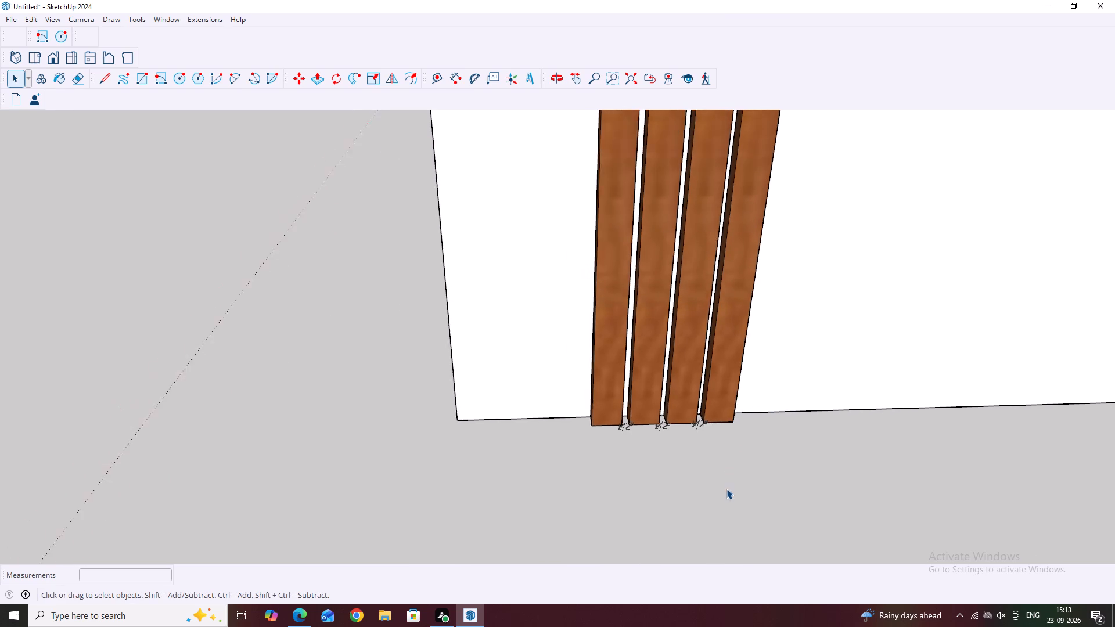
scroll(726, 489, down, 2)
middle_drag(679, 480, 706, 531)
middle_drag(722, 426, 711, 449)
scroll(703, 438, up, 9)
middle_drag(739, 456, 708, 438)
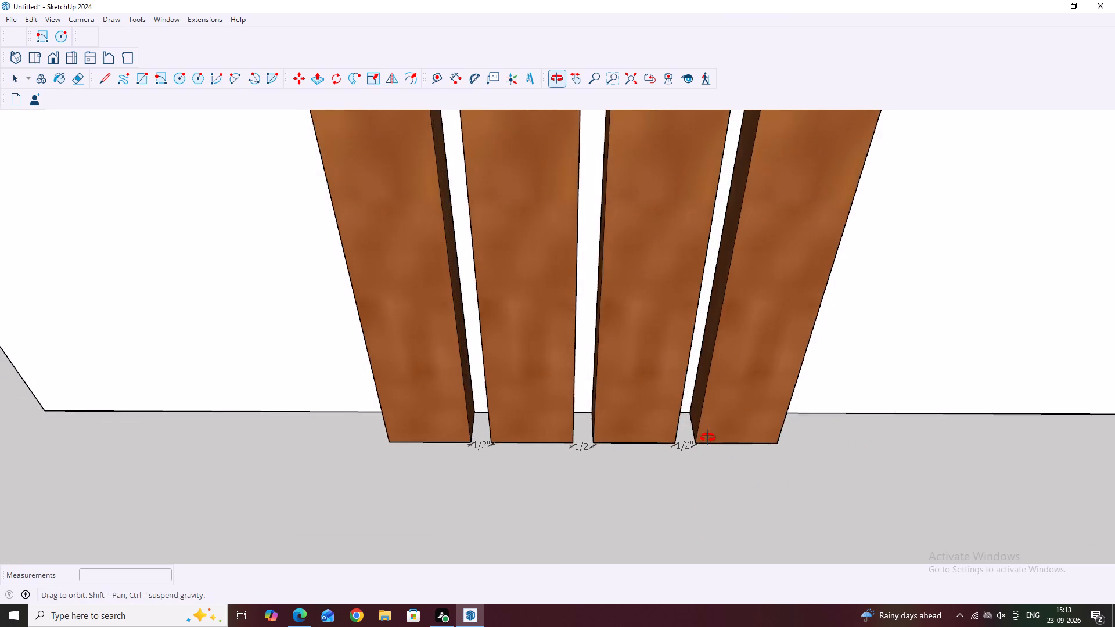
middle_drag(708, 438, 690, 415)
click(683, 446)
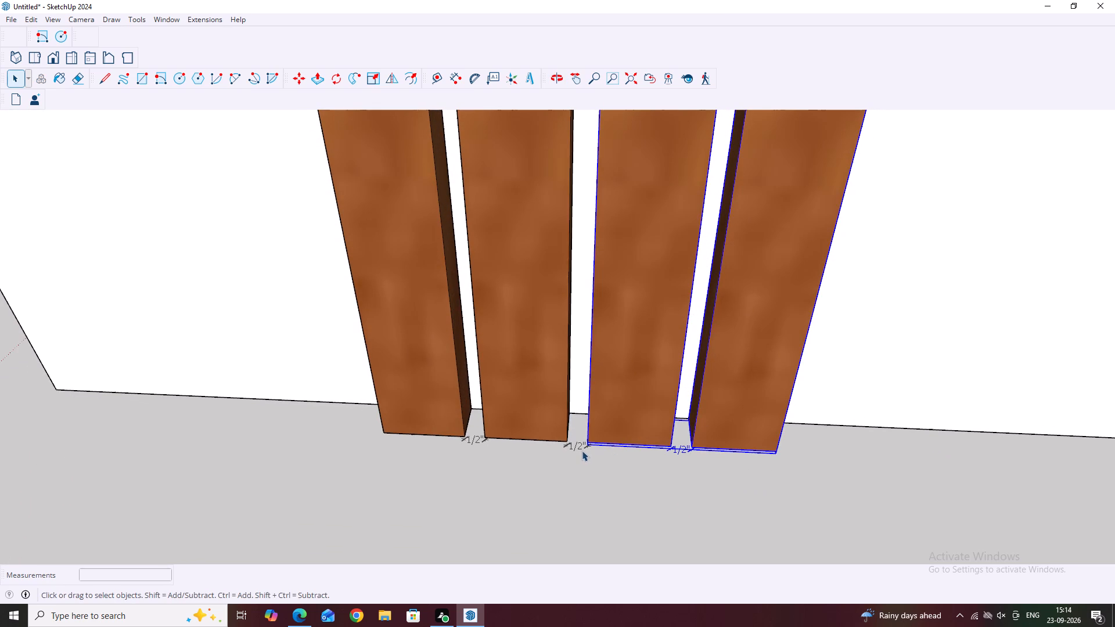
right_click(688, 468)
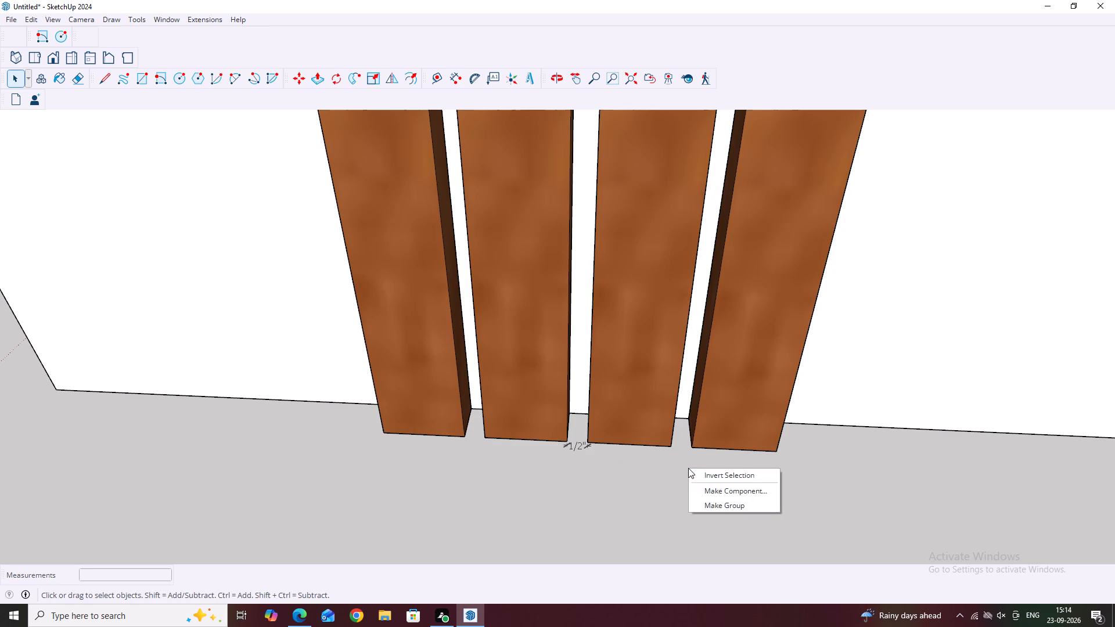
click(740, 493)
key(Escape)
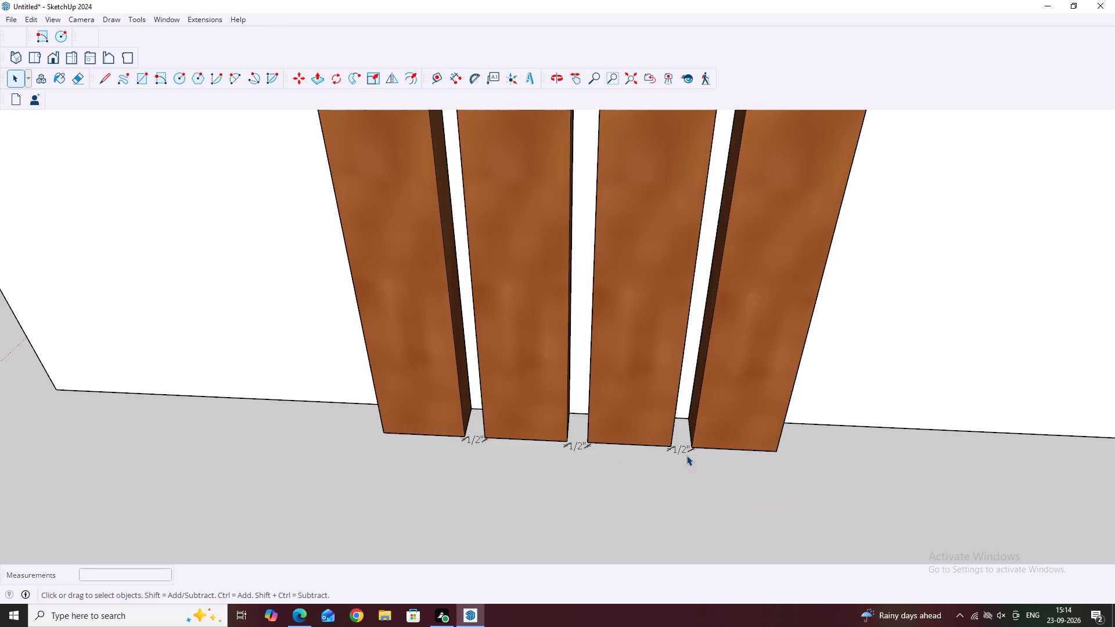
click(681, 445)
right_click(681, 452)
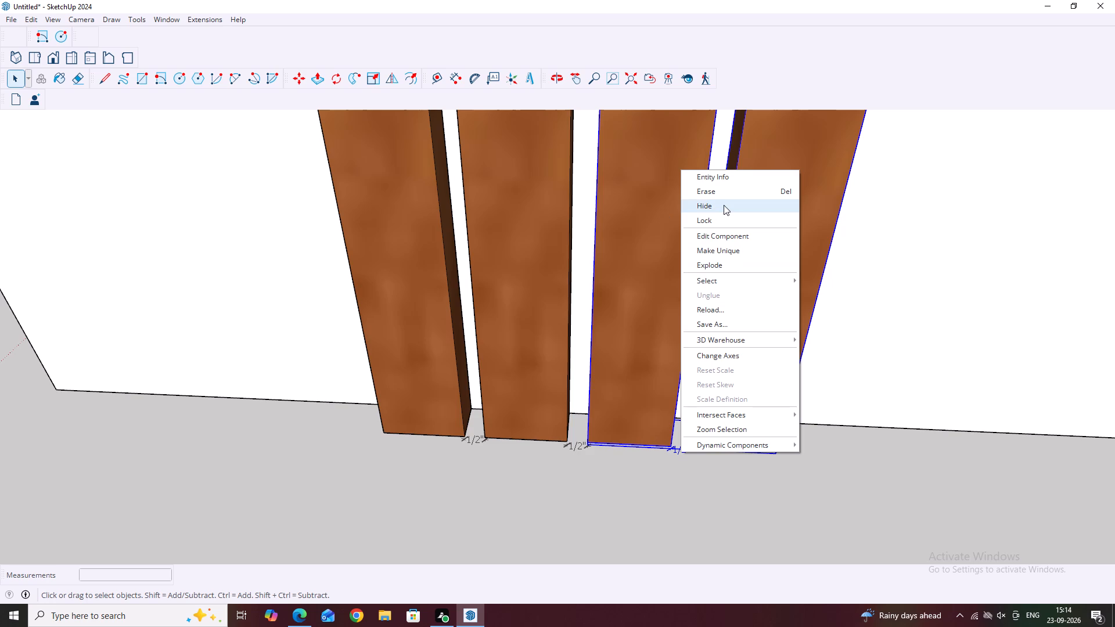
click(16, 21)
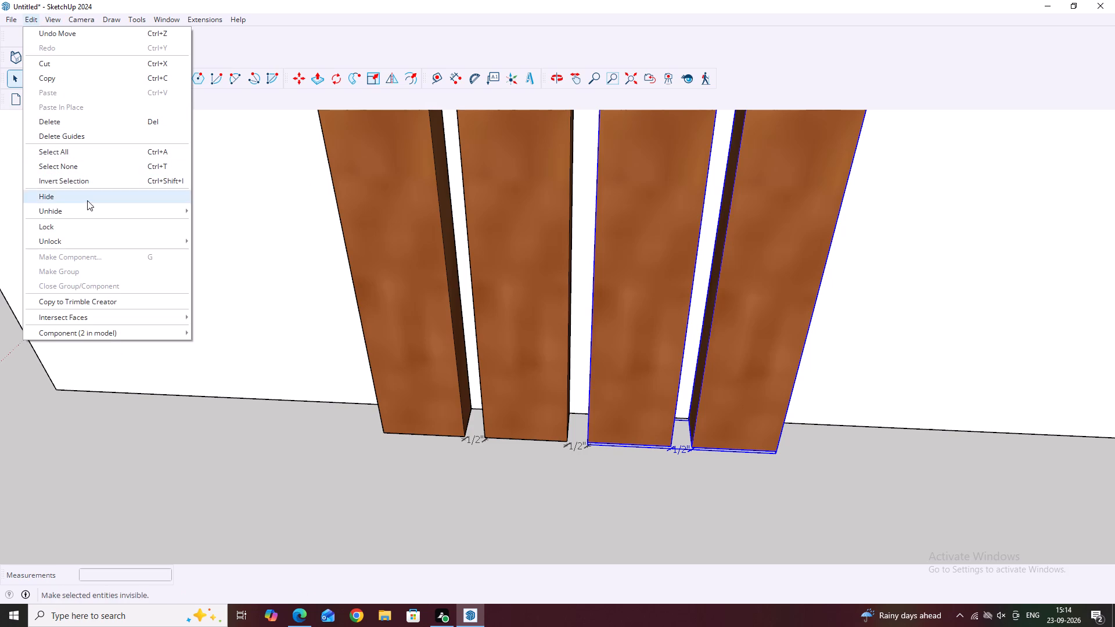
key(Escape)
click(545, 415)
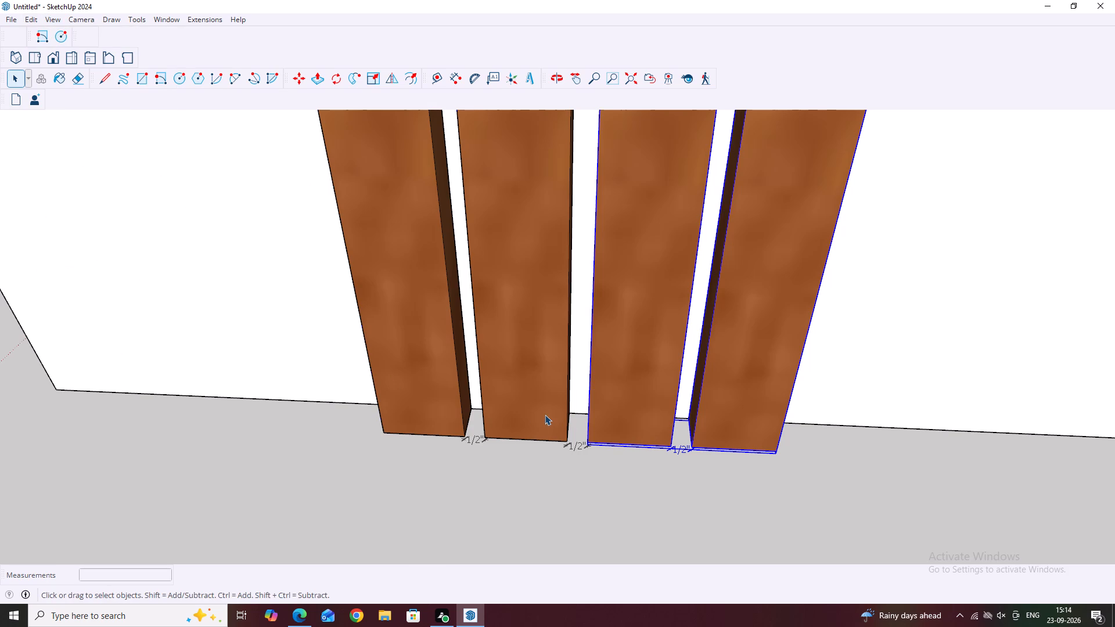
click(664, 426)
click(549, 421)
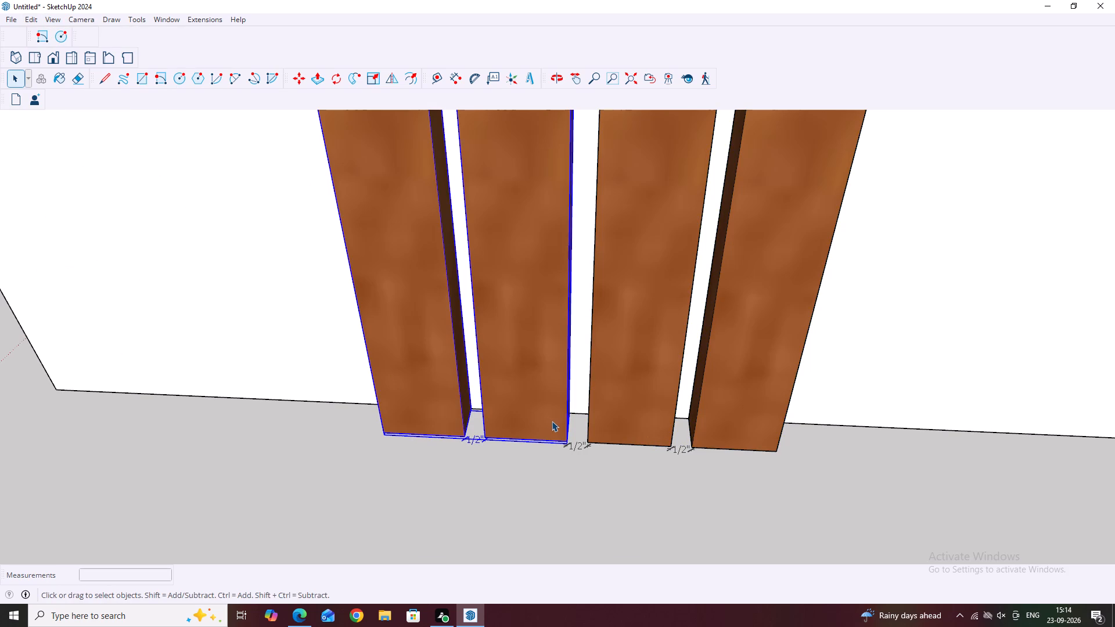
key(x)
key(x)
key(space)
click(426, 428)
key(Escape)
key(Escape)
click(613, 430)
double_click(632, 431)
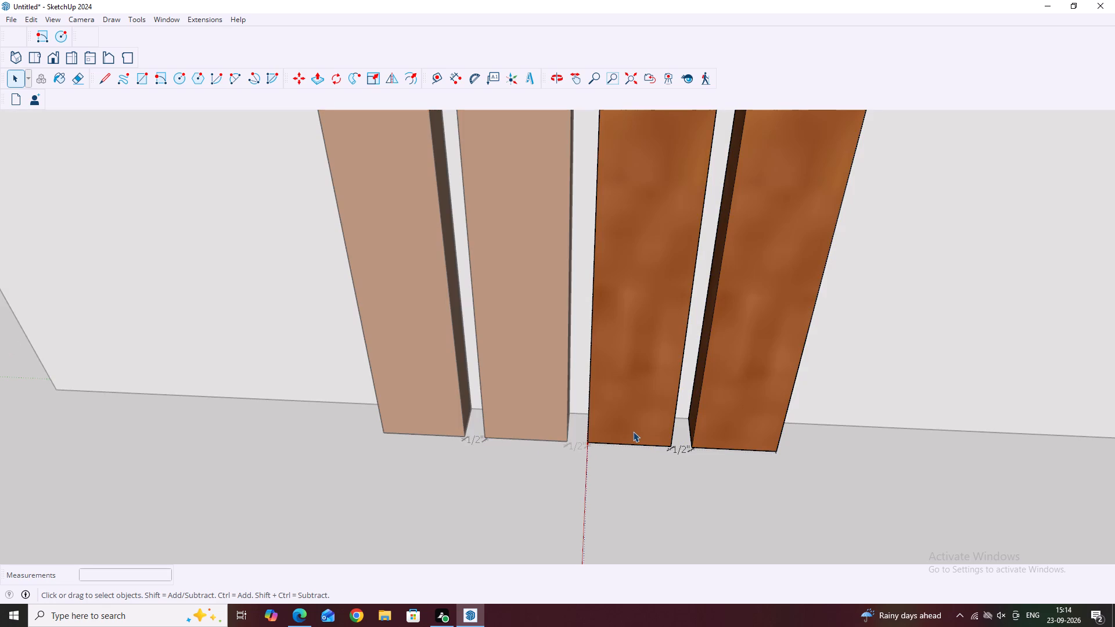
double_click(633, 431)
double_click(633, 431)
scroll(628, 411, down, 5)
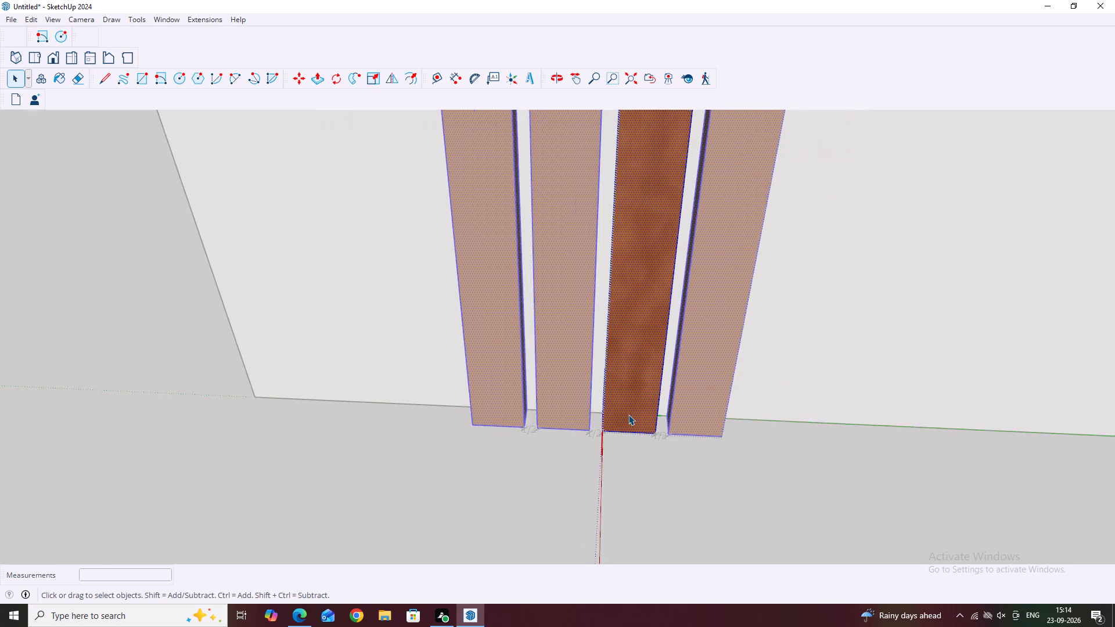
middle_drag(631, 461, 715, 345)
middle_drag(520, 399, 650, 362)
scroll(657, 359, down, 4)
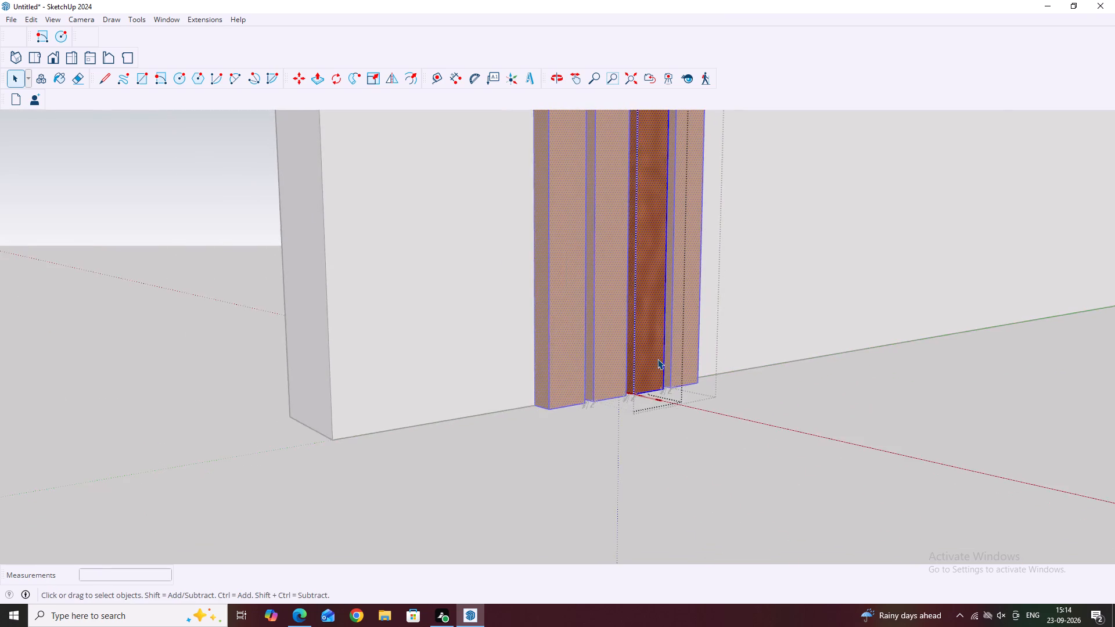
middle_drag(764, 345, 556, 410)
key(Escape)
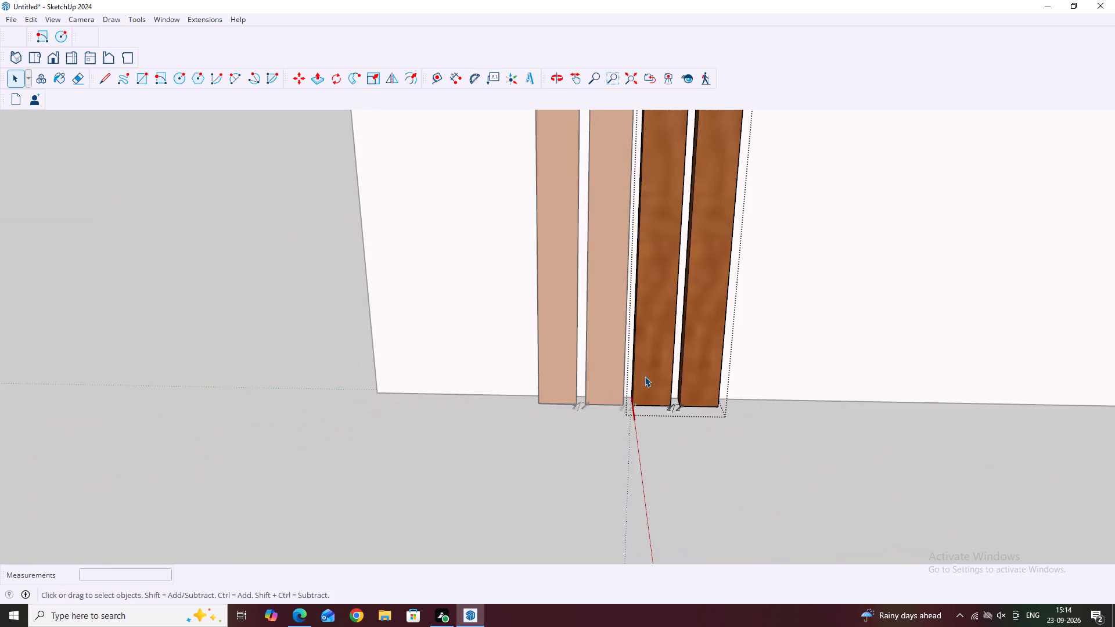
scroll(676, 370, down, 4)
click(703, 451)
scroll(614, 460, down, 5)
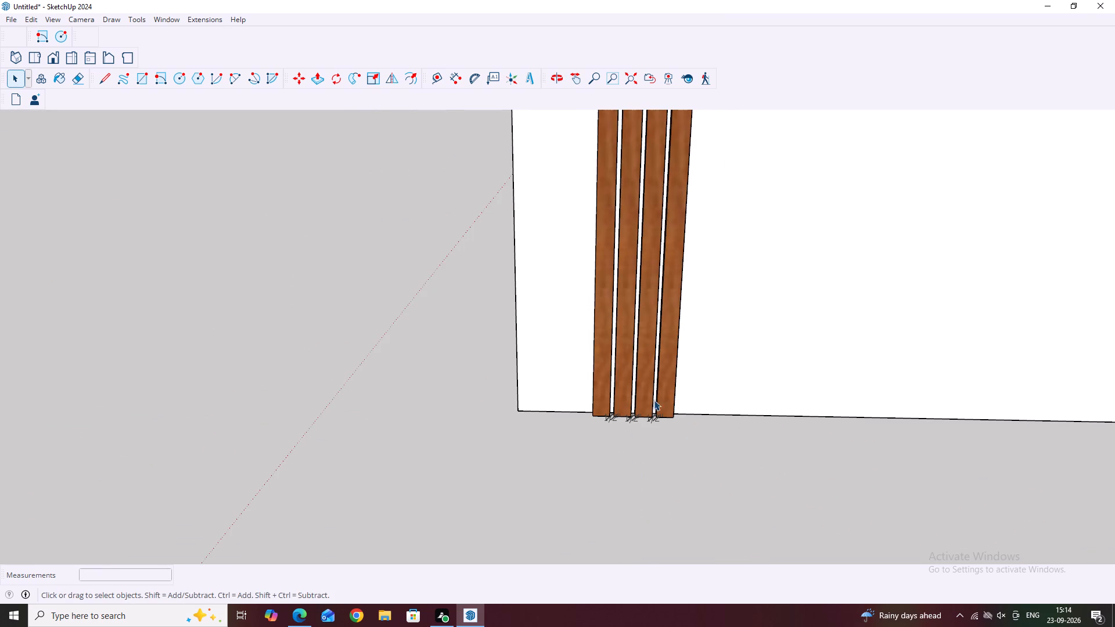
Open the component holding the third and fourth strips and delete the gap dimension between them.
scroll(640, 387, up, 10)
middle_drag(663, 449, 701, 536)
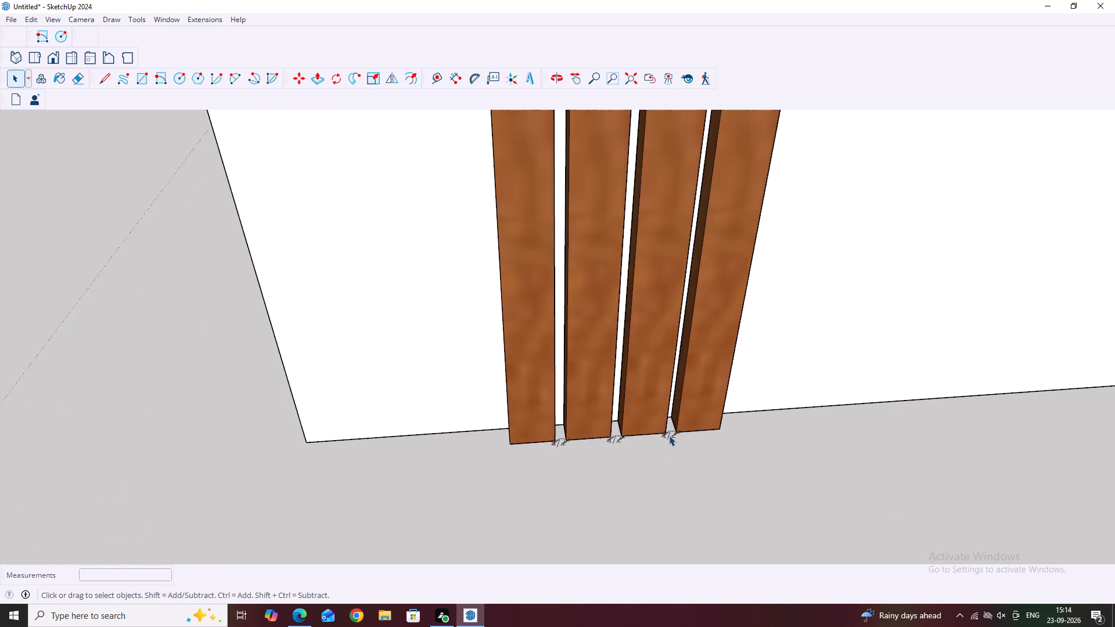
click(670, 433)
triple_click(666, 435)
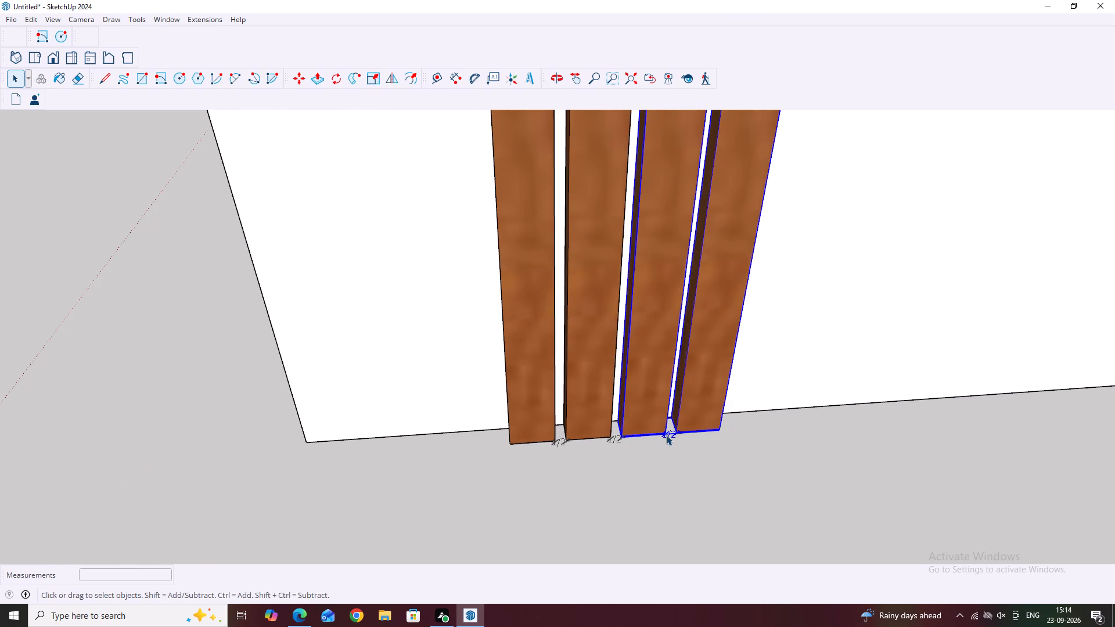
middle_drag(667, 434, 657, 398)
scroll(656, 396, up, 1)
middle_drag(676, 448, 645, 398)
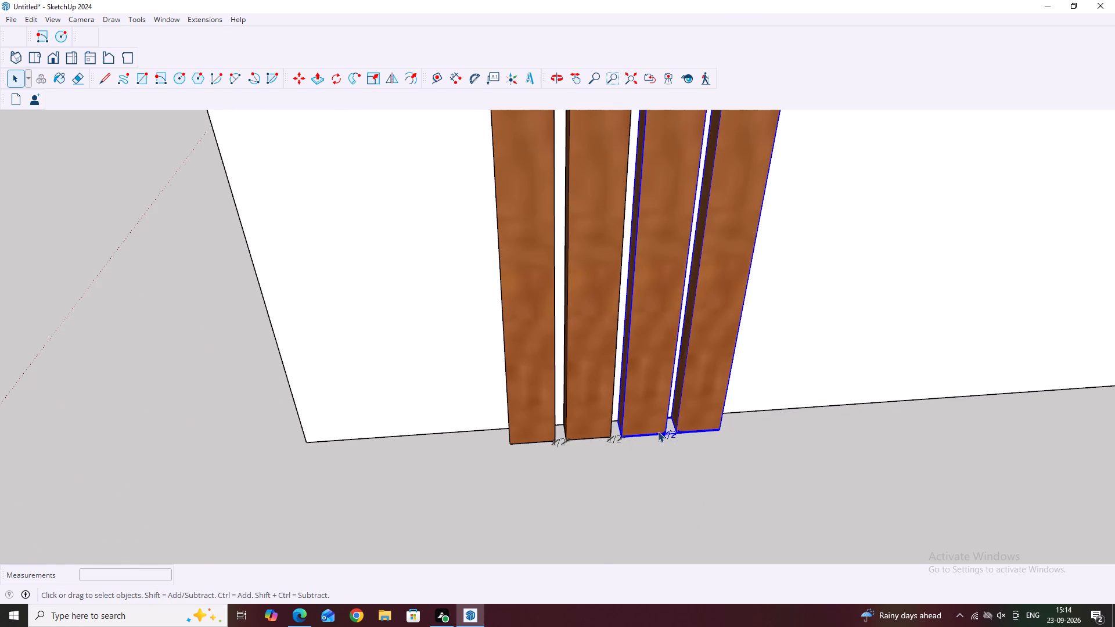
scroll(668, 444, up, 4)
double_click(670, 438)
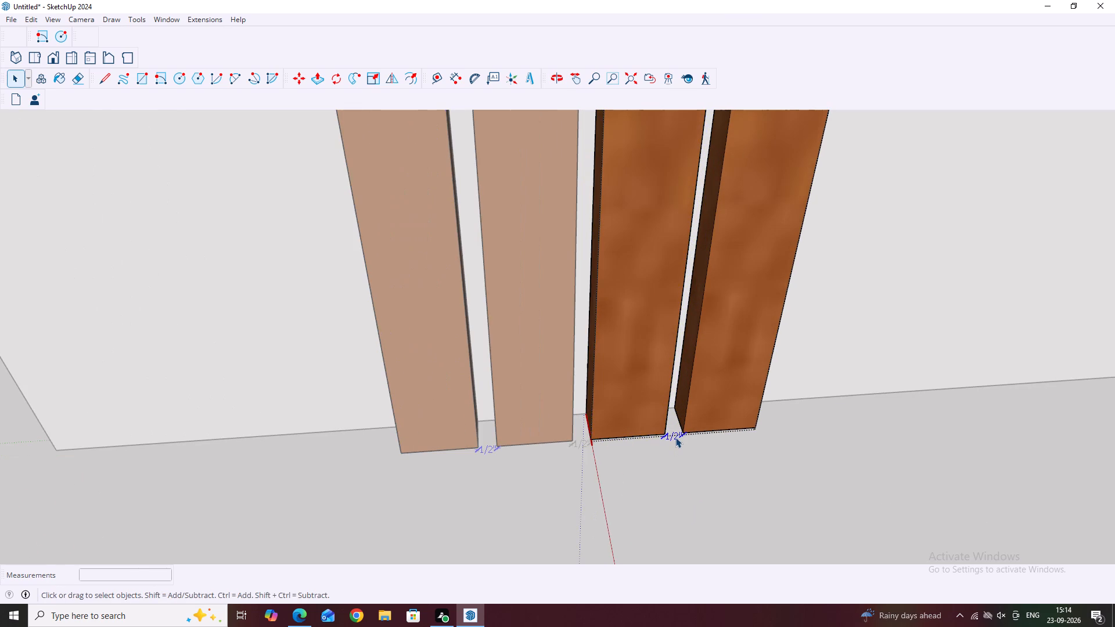
key(Delete)
scroll(580, 448, up, 1)
click(581, 442)
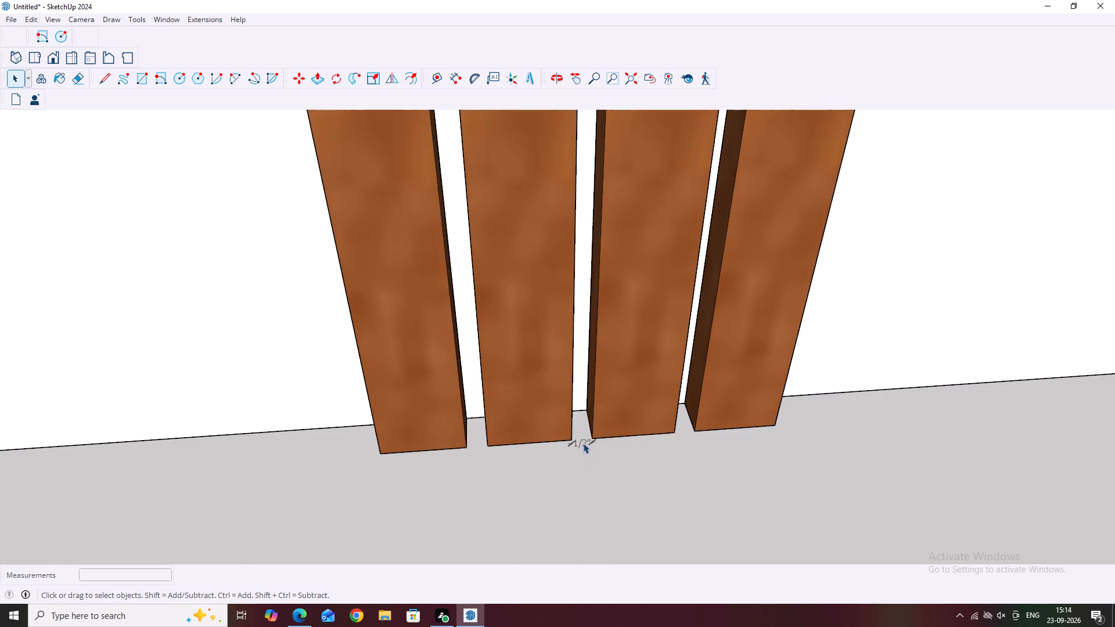
Delete the gap dimension between the second and third strips.
click(584, 444)
key(Delete)
Copy all four wooden strips about 10 1/4" along the green axis, starting from the first strip's back bottom corner.
scroll(582, 453, down, 4)
click(532, 440)
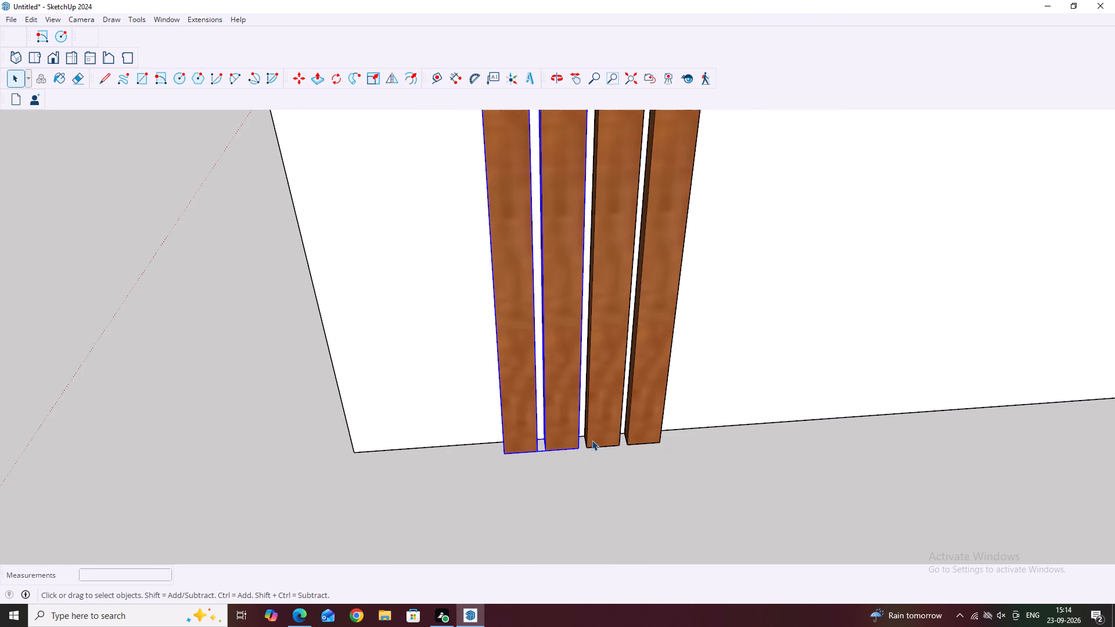
click(592, 440)
drag(666, 448, 604, 441)
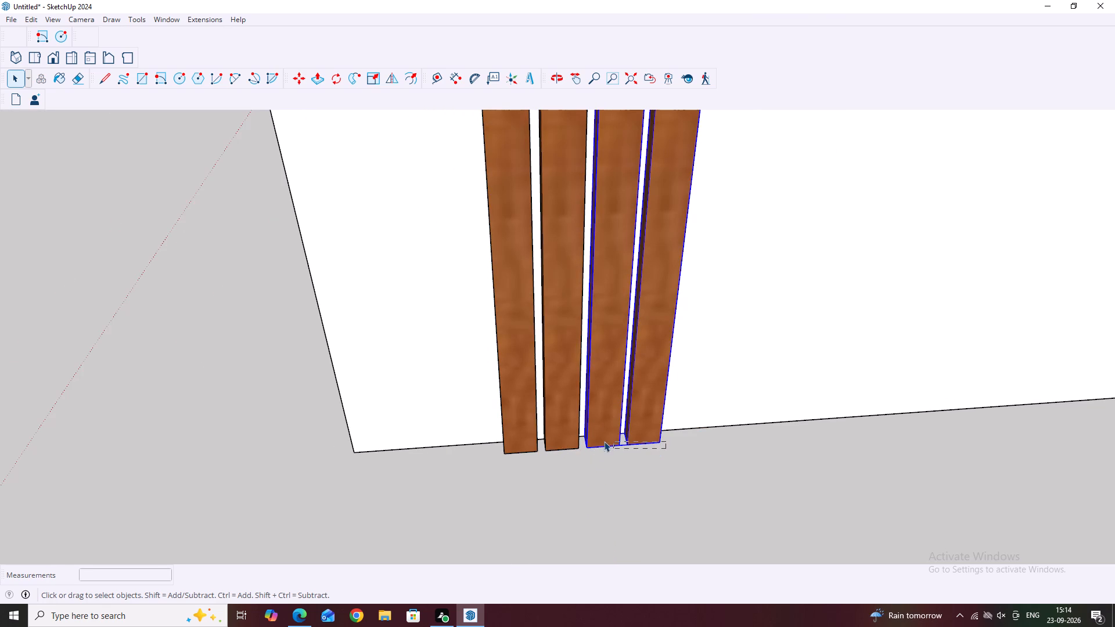
drag(604, 441, 484, 445)
middle_drag(595, 459, 758, 494)
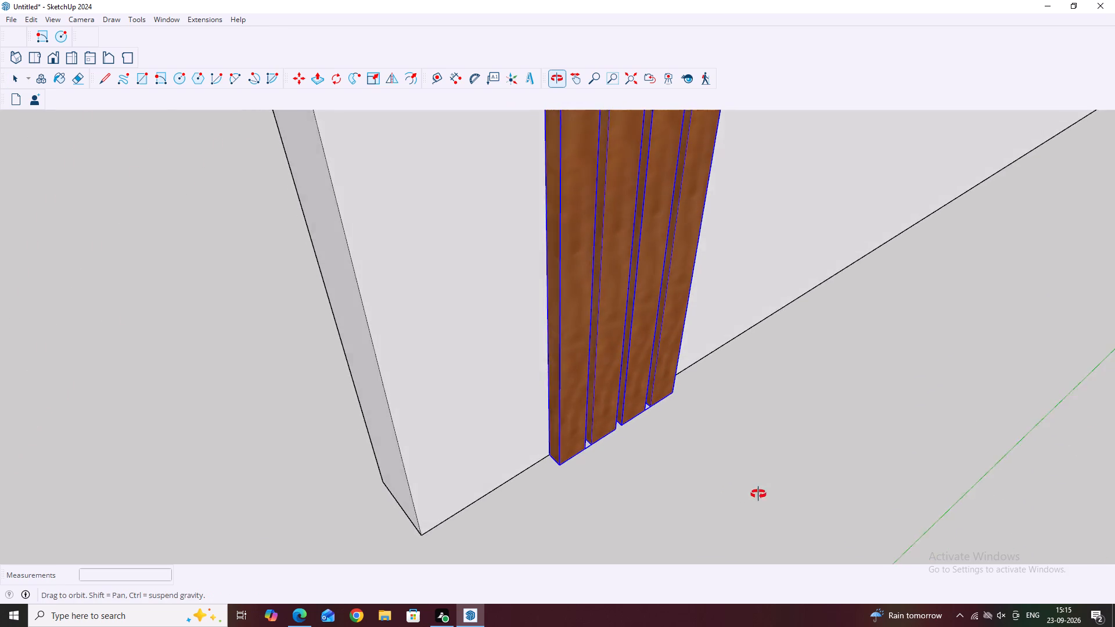
middle_drag(758, 494, 765, 468)
key(m)
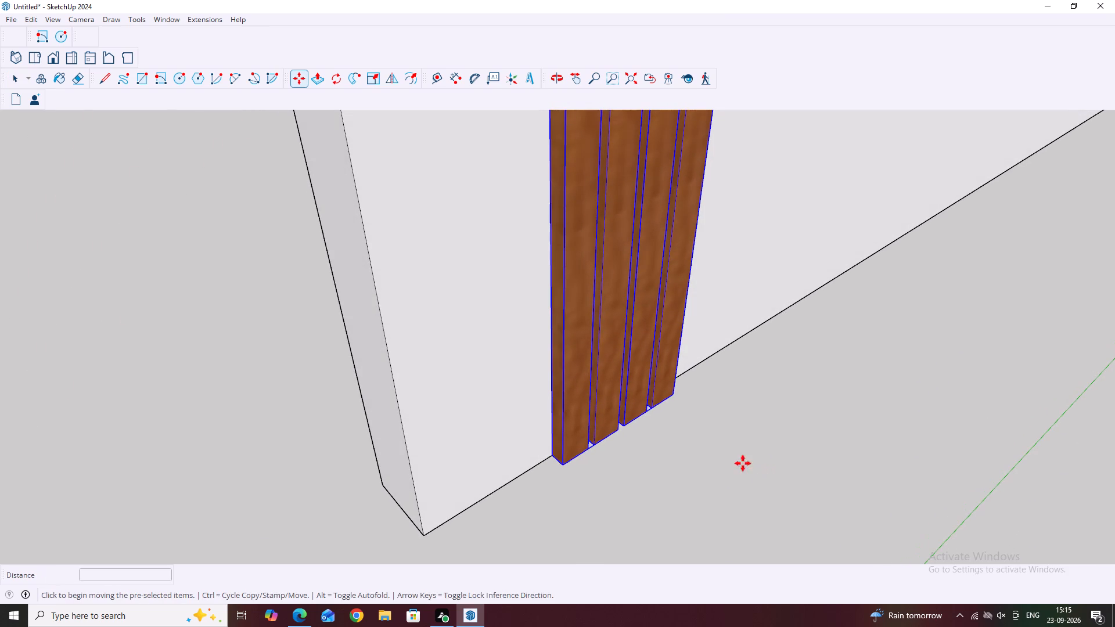
scroll(562, 445, up, 13)
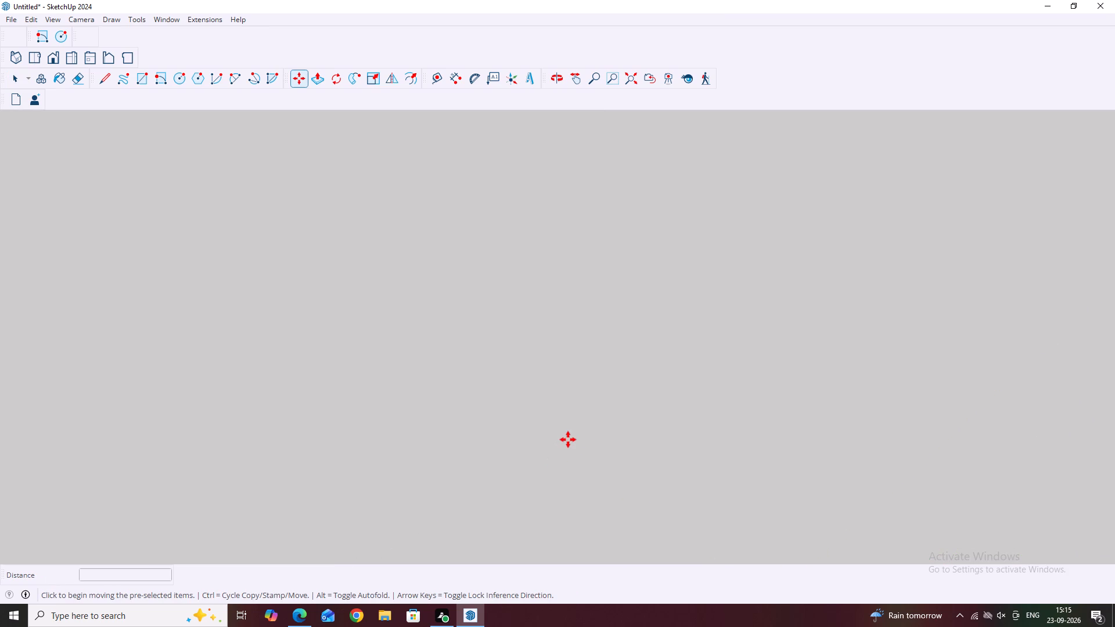
scroll(569, 438, down, 4)
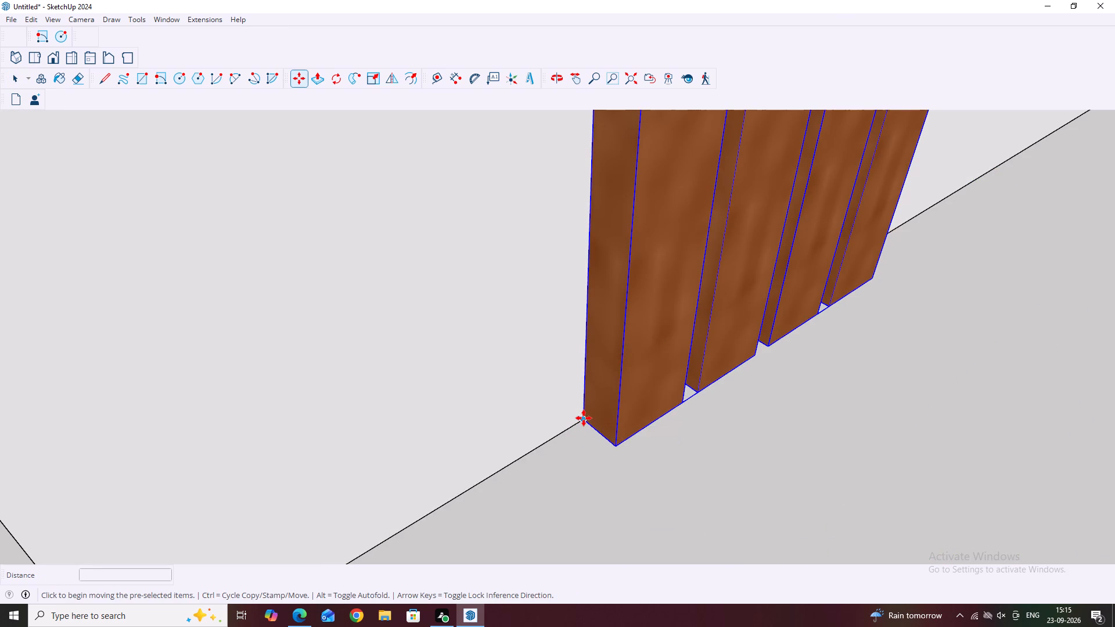
click(584, 418)
scroll(589, 420, down, 3)
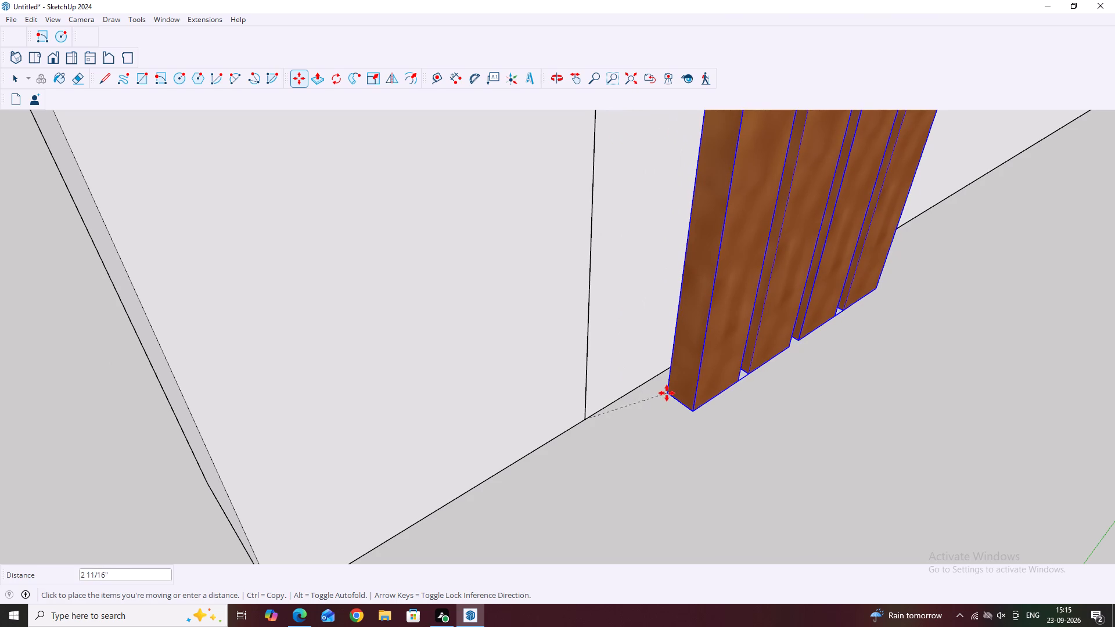
scroll(665, 398, down, 4)
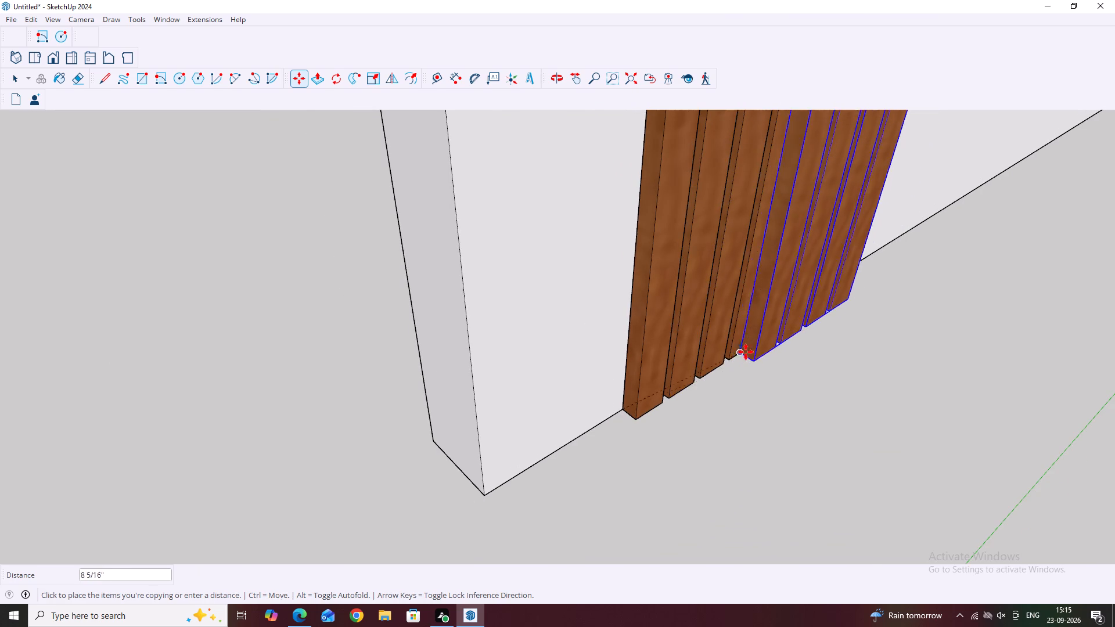
middle_drag(787, 316, 580, 369)
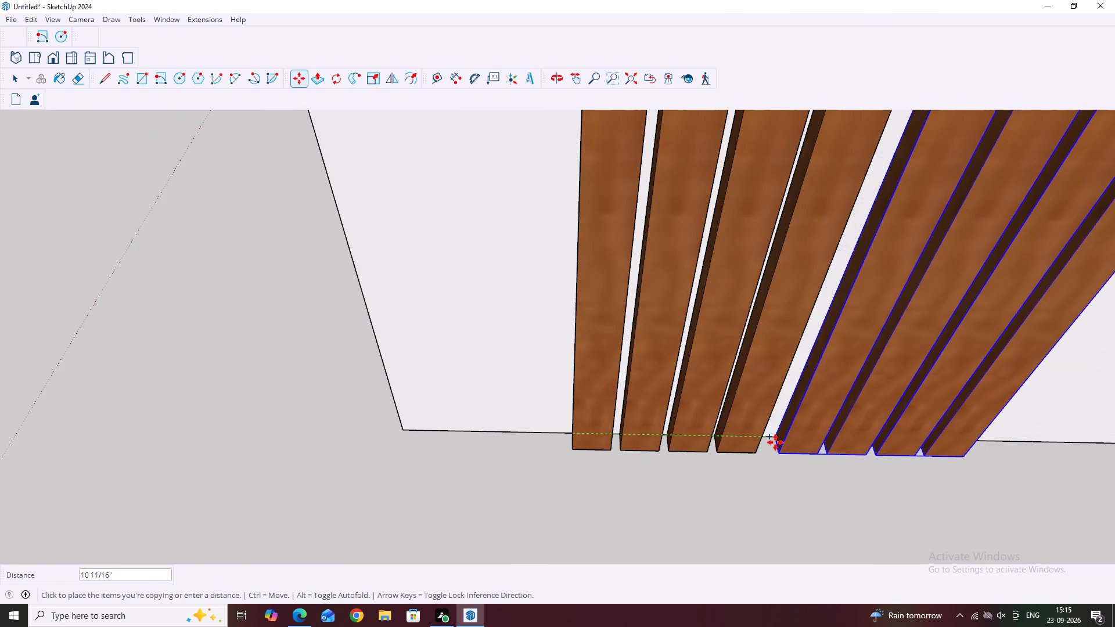
middle_drag(775, 442, 720, 406)
scroll(761, 473, up, 2)
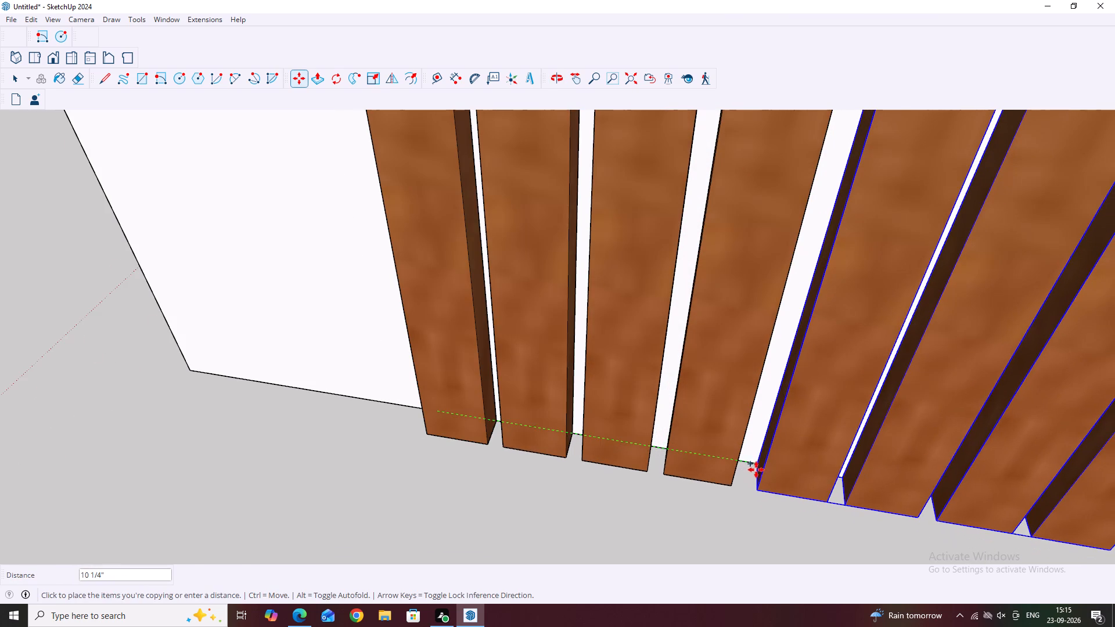
click(757, 469)
Copy the newly placed set of four strips about 10 13/16" further along the green axis.
scroll(481, 432, down, 4)
middle_drag(719, 567, 790, 463)
scroll(605, 480, down, 4)
middle_drag(576, 500, 718, 469)
scroll(660, 435, up, 2)
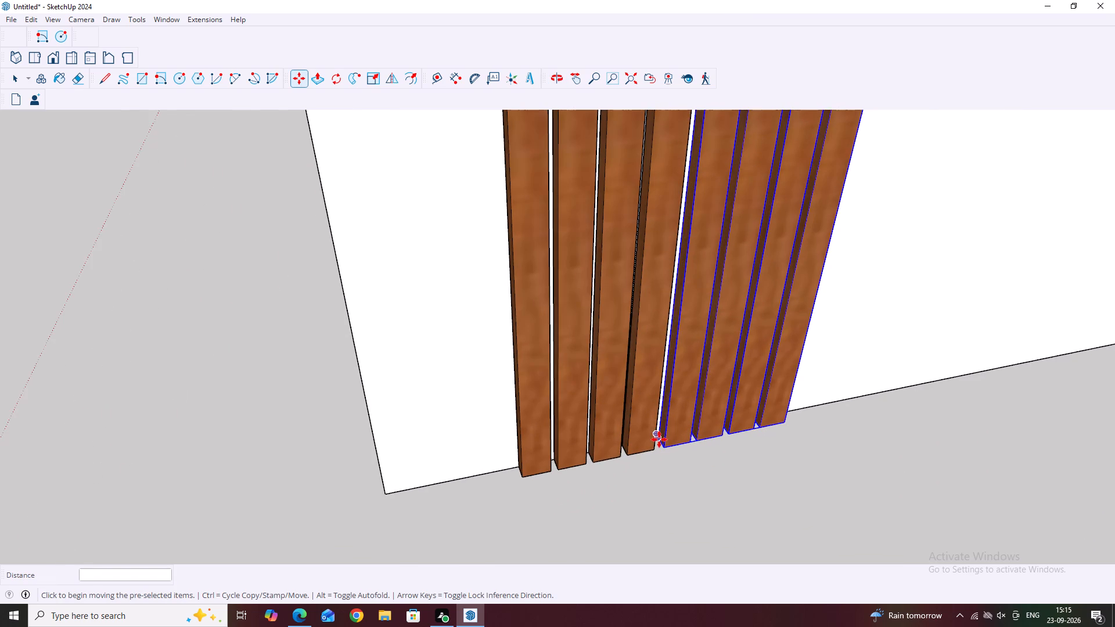
click(659, 439)
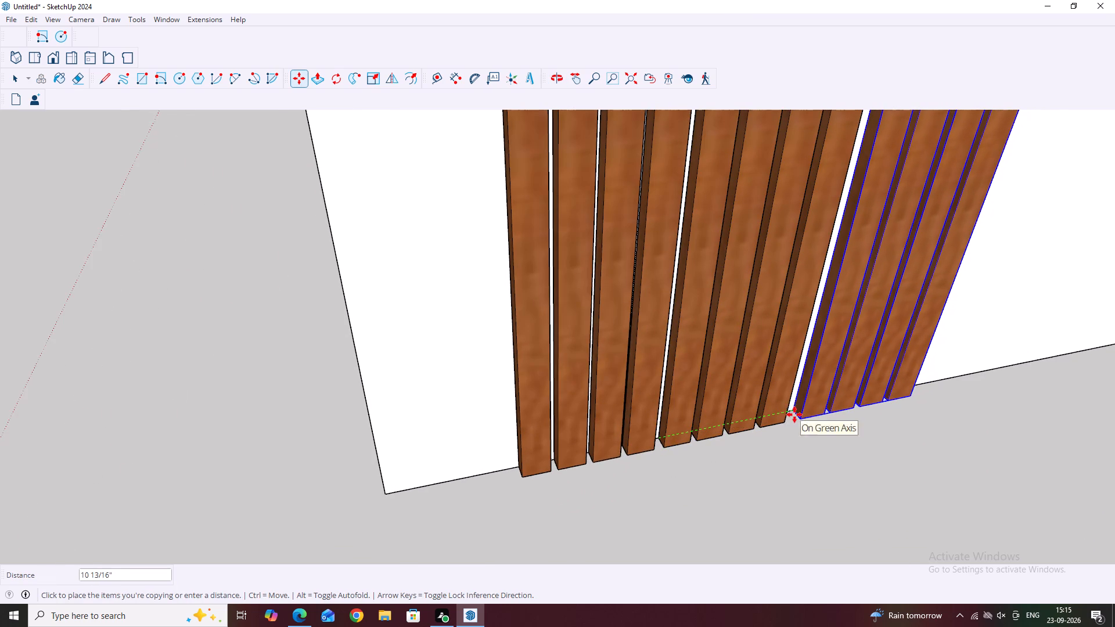
click(794, 415)
middle_drag(877, 427, 778, 368)
scroll(789, 387, up, 1)
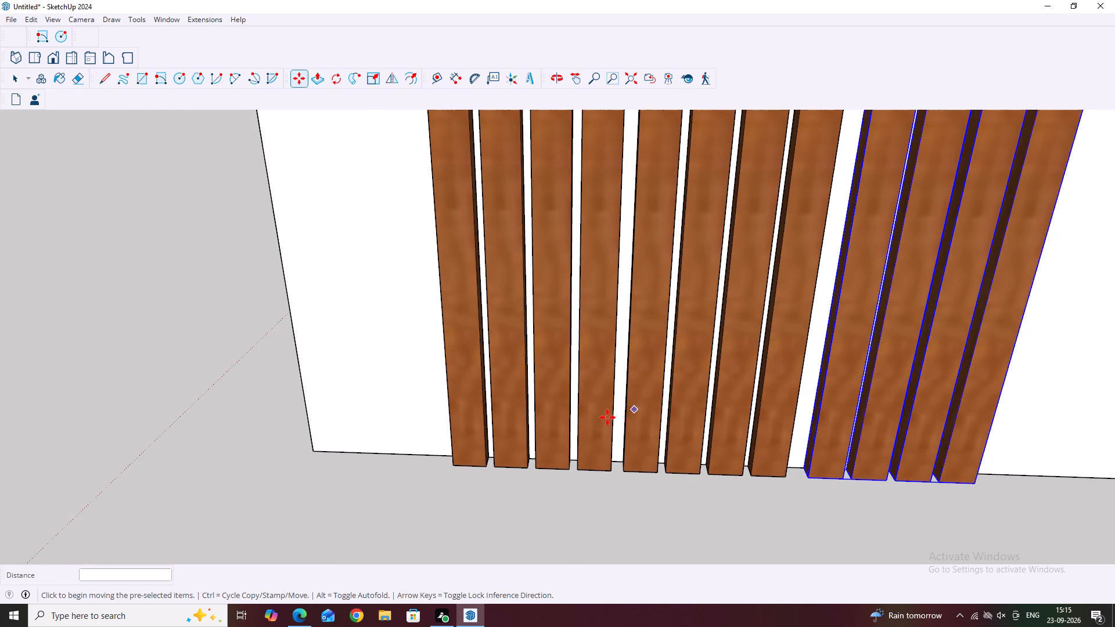
Copy the latest set of four strips further along the green axis, leaving a gap of about 1 1/4" between the sets.
scroll(567, 427, down, 3)
scroll(743, 453, up, 4)
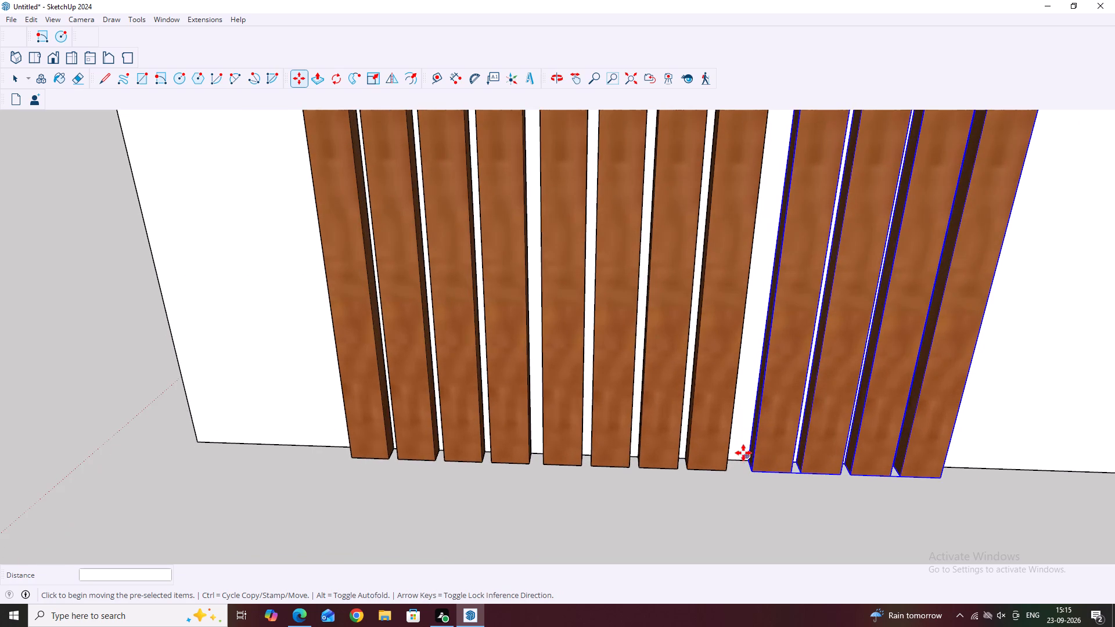
click(745, 456)
scroll(768, 457, down, 2)
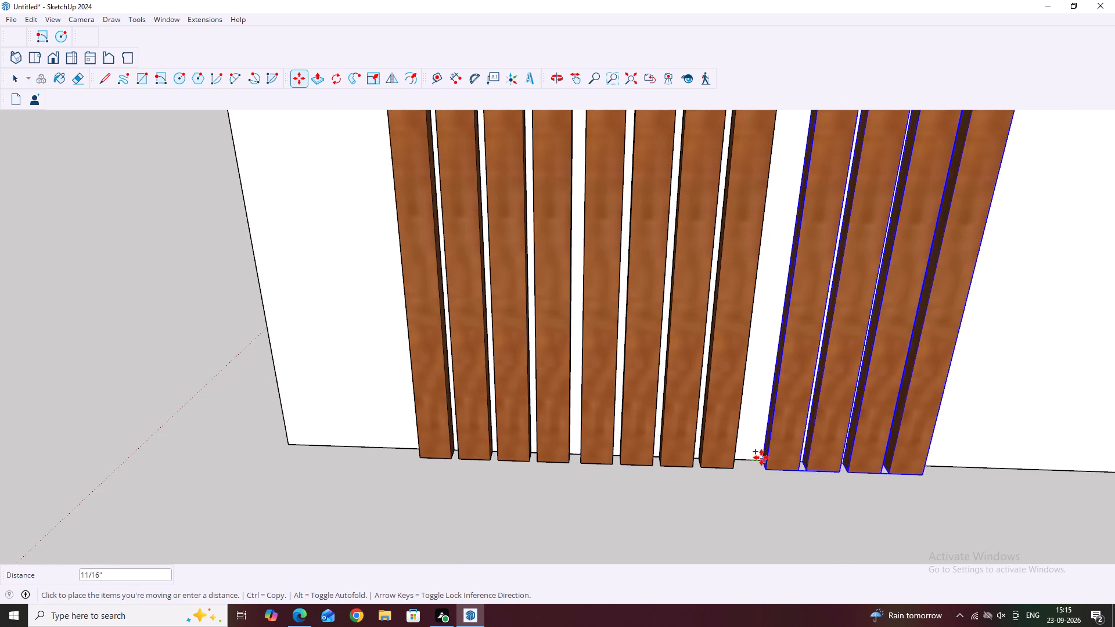
scroll(752, 452, down, 3)
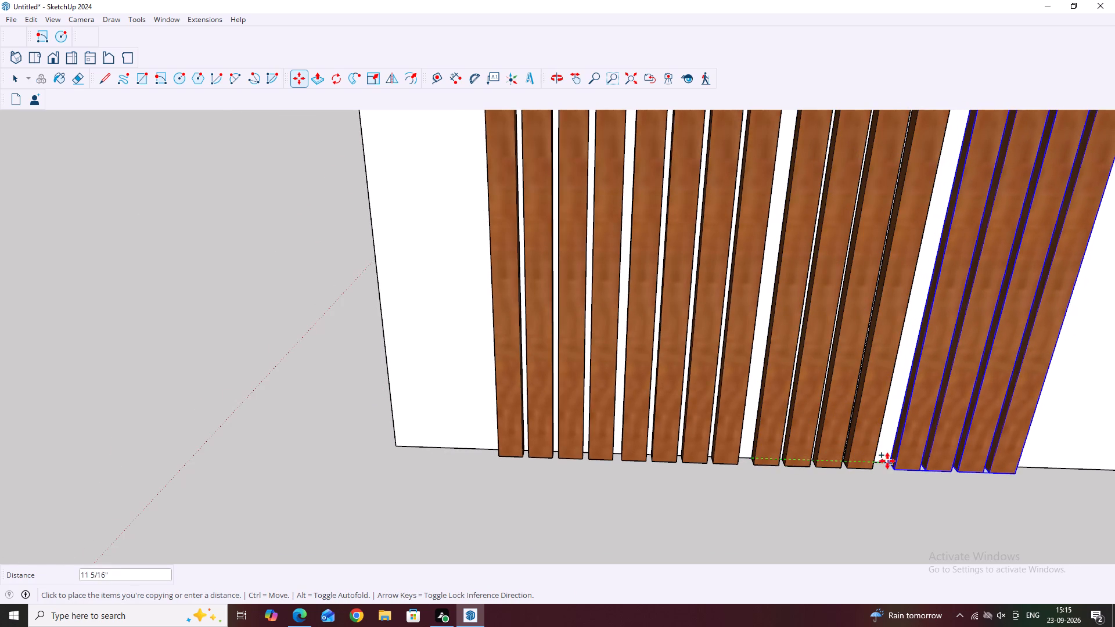
click(884, 462)
key(Escape)
key(space)
scroll(625, 492, down, 3)
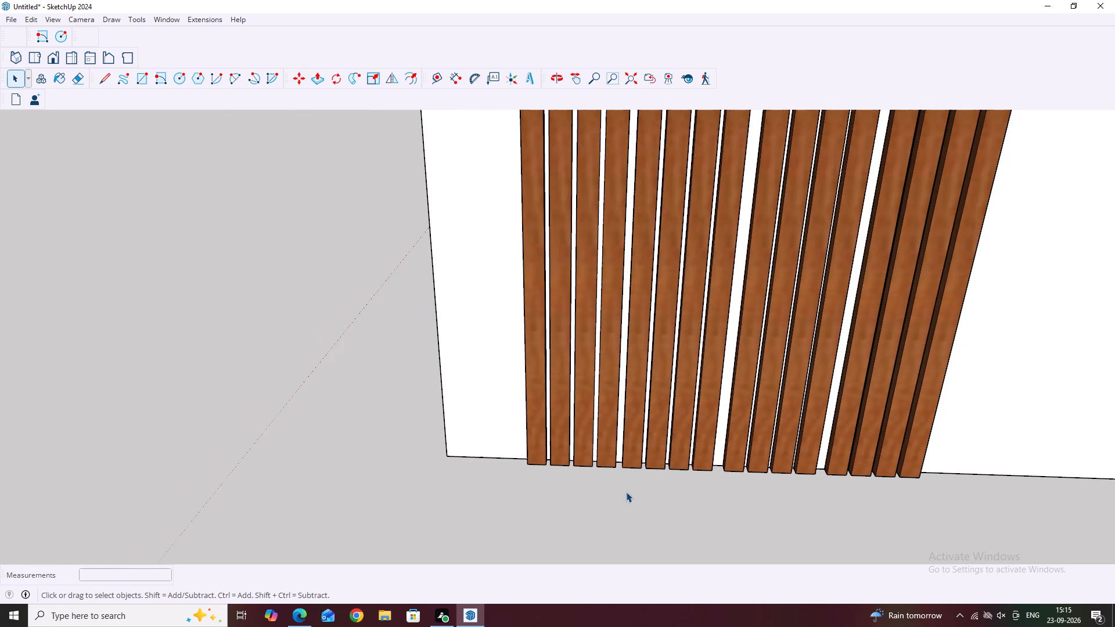
Examine the spacing of the four strip sets along the bottom edge of the panel from several angles.
middle_drag(711, 488, 749, 464)
click(752, 448)
click(800, 439)
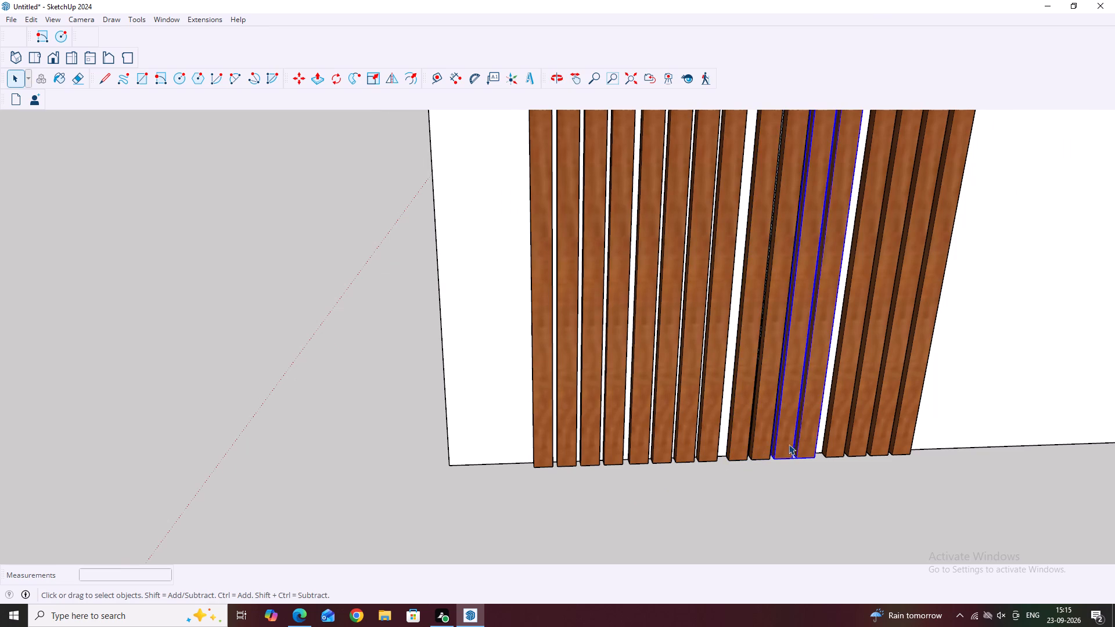
click(786, 445)
scroll(774, 446, down, 4)
middle_drag(645, 422, 671, 466)
scroll(671, 466, down, 2)
scroll(744, 401, down, 3)
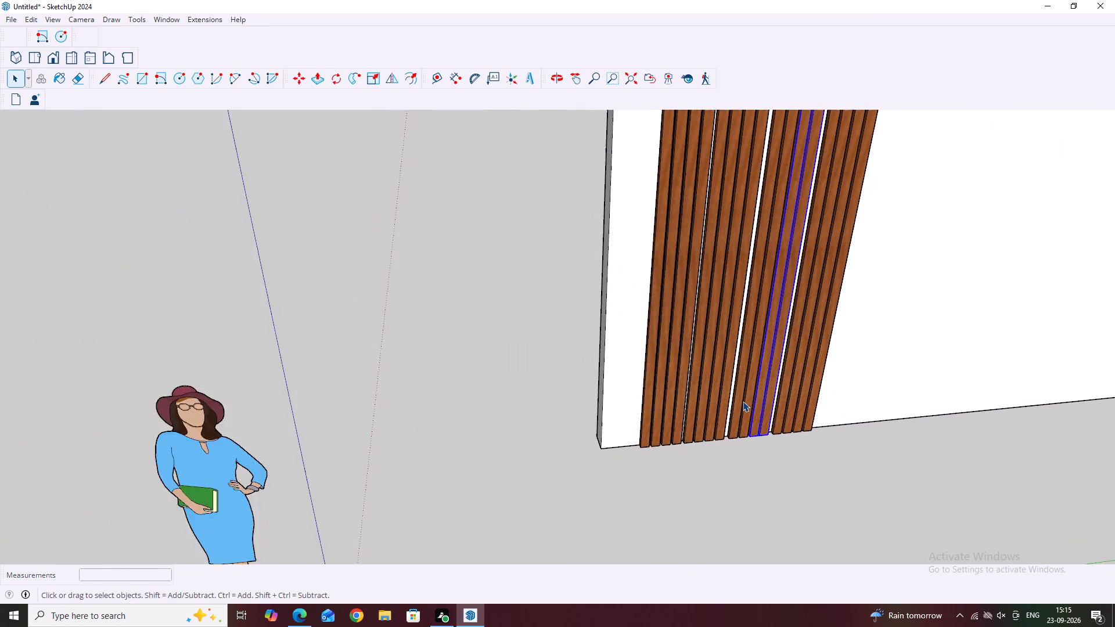
scroll(743, 401, down, 2)
middle_drag(746, 430, 720, 467)
scroll(721, 462, down, 9)
key(space)
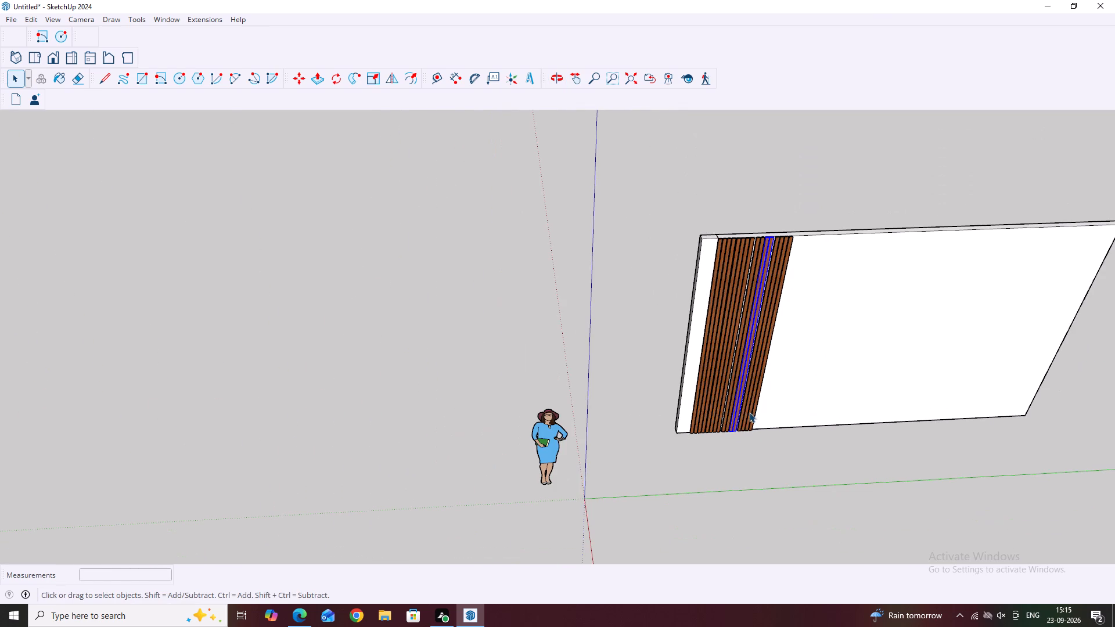
scroll(745, 424, up, 2)
click(721, 466)
scroll(740, 439, up, 14)
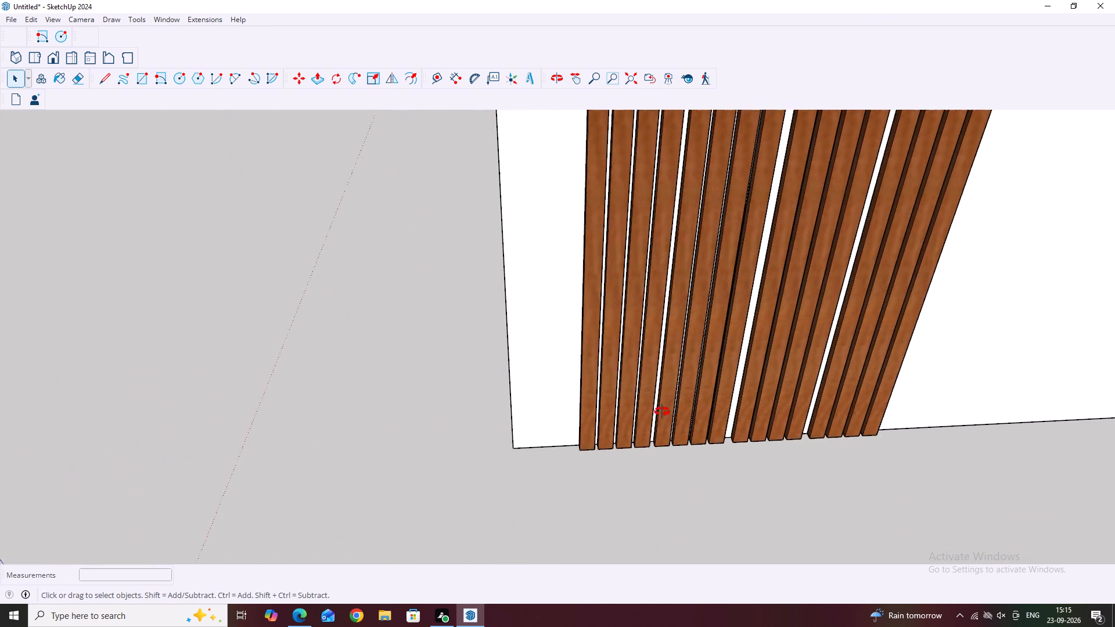
middle_click(663, 412)
middle_drag(681, 430, 605, 469)
scroll(580, 496, down, 2)
middle_drag(585, 511, 746, 489)
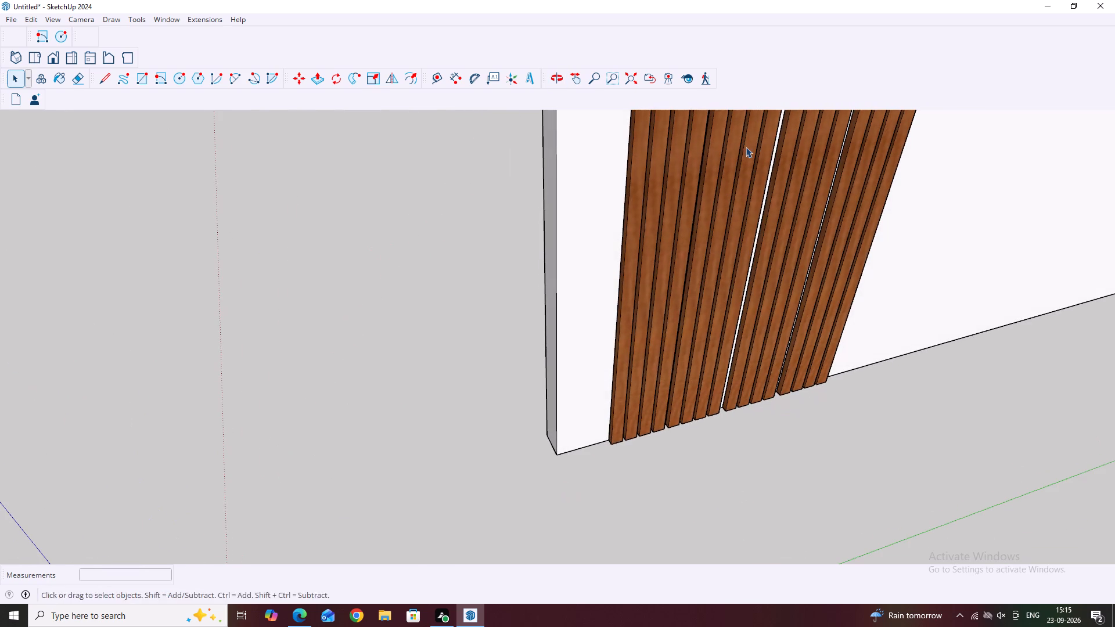
Dimension the gap between the first and second strip sets at the front bottom corners, below the strips.
click(459, 78)
scroll(677, 424, up, 5)
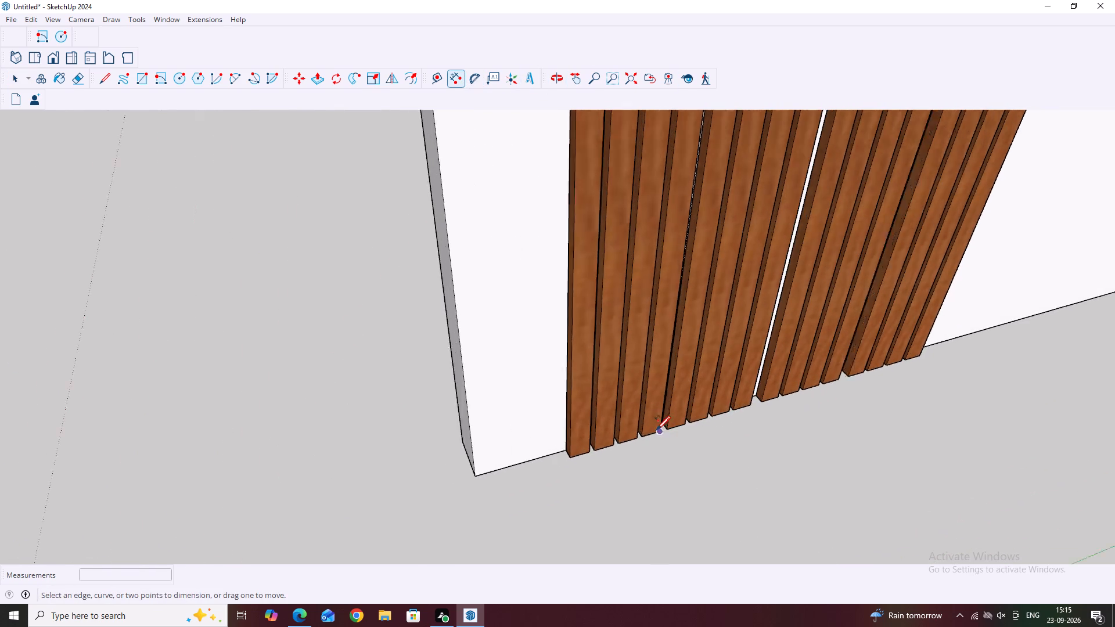
scroll(656, 429, up, 4)
middle_drag(677, 421, 609, 424)
scroll(656, 442, up, 6)
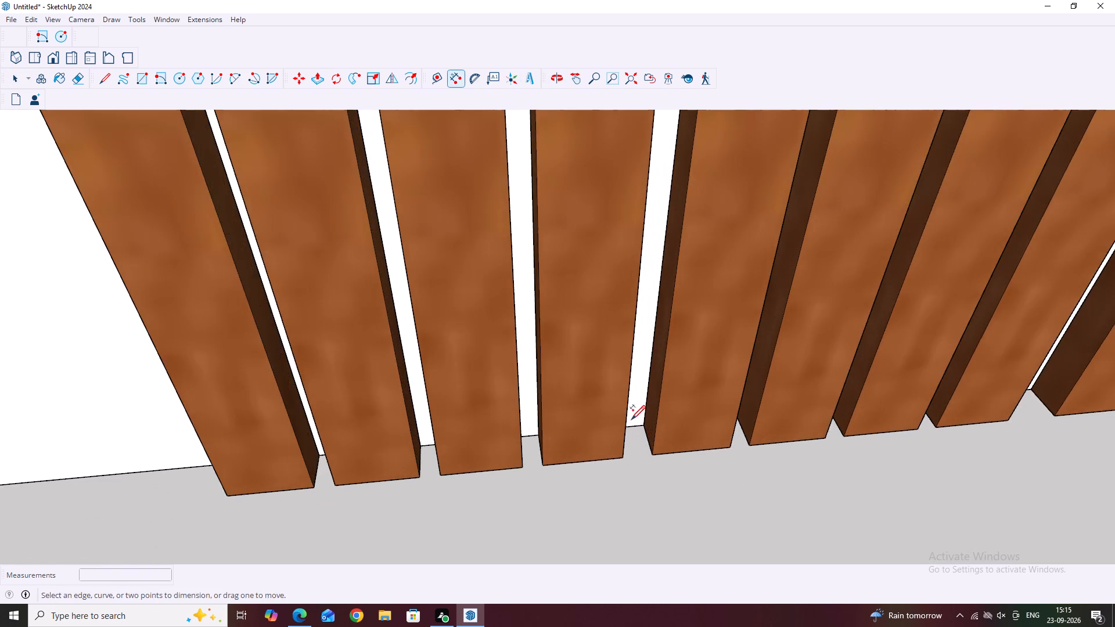
scroll(630, 424, up, 3)
middle_drag(643, 407, 605, 467)
scroll(627, 439, up, 1)
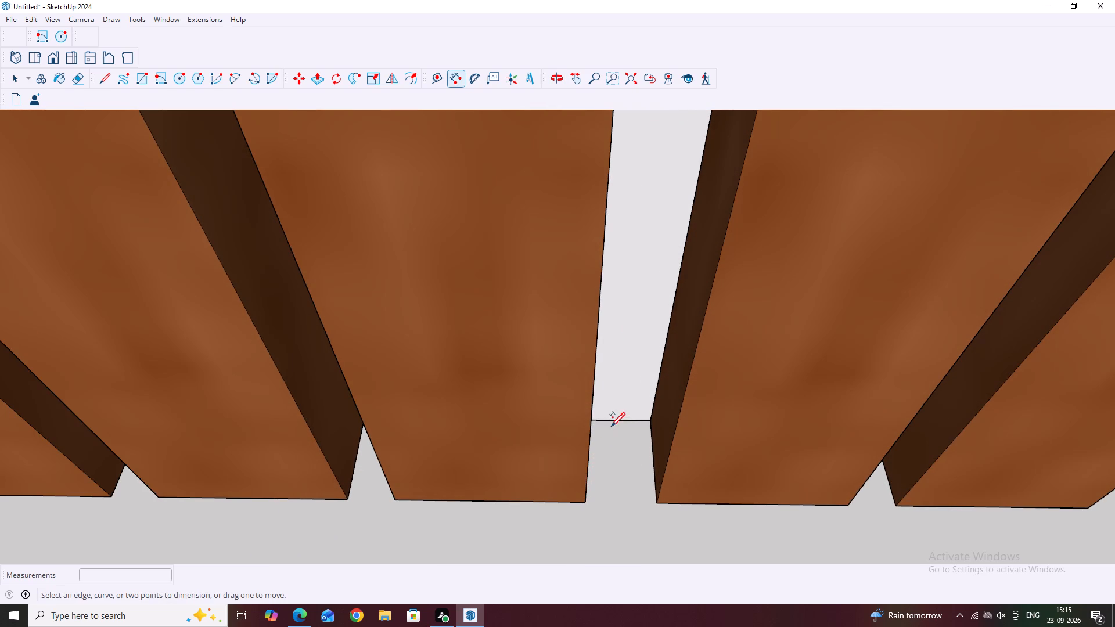
click(593, 416)
click(588, 500)
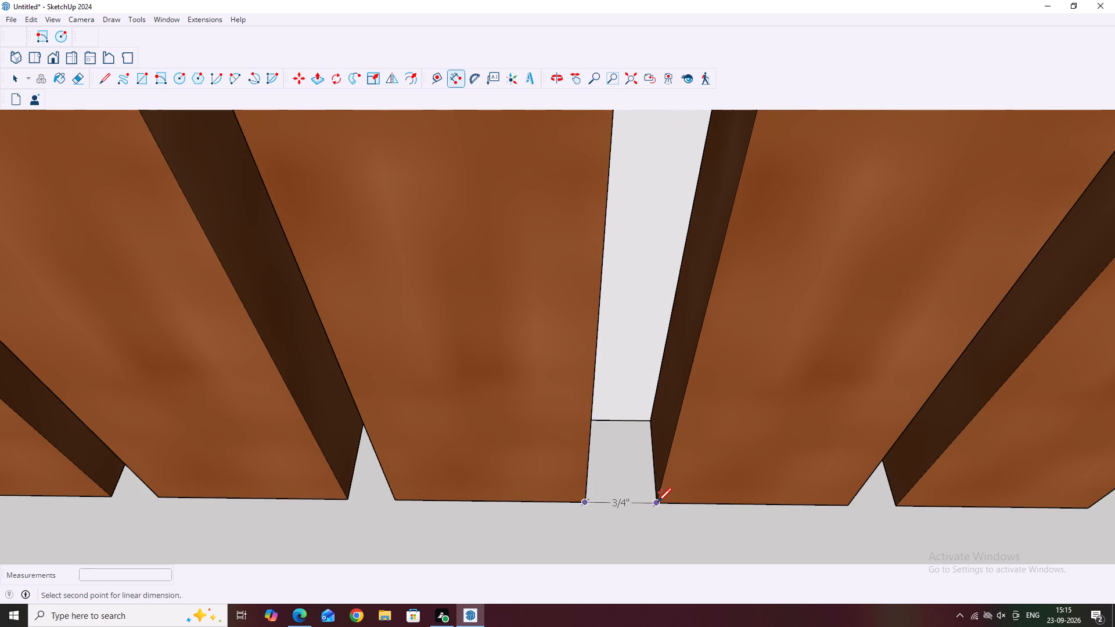
click(657, 501)
scroll(660, 501, down, 2)
click(663, 524)
scroll(636, 477, down, 4)
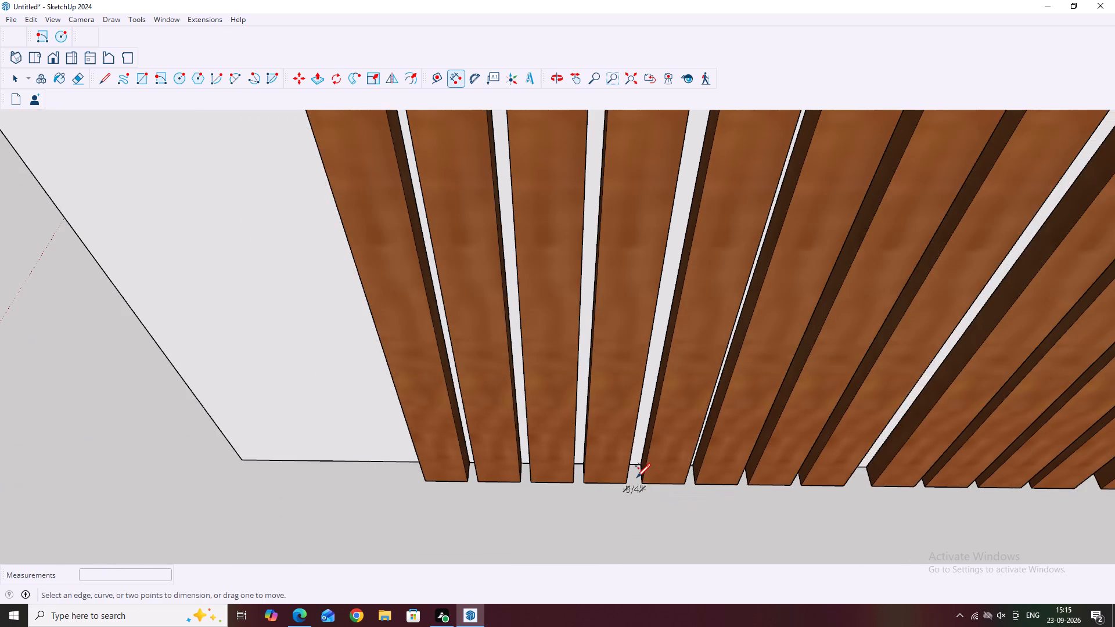
Dimension the gap between the second and third strip sets at their front bottom corners.
scroll(646, 486, down, 1)
scroll(818, 486, up, 4)
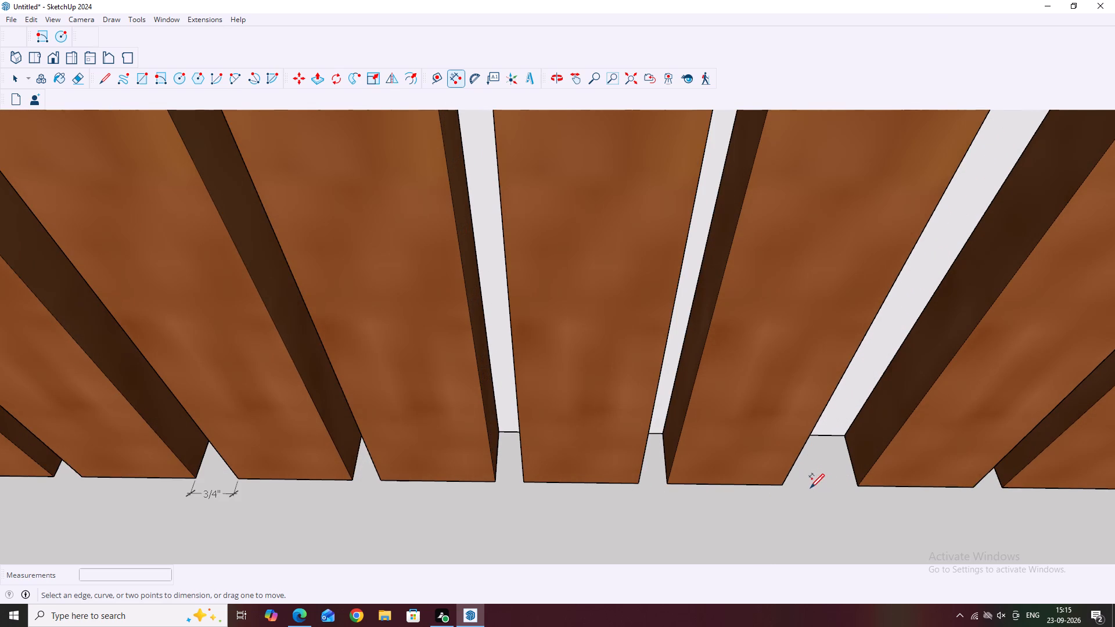
click(786, 484)
click(859, 485)
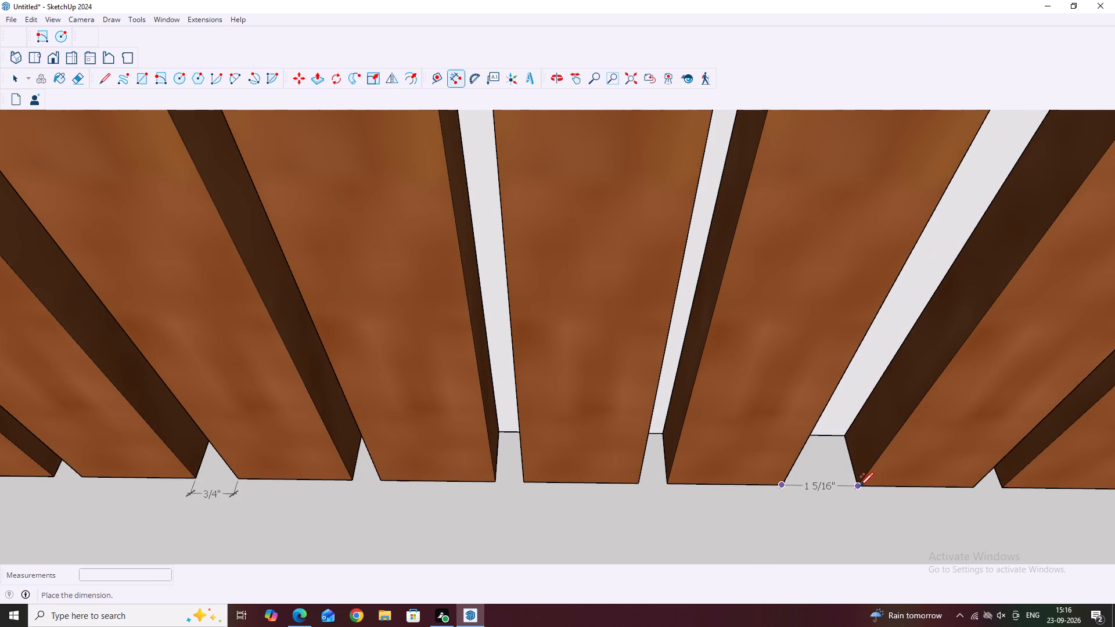
click(859, 506)
Dimension the gap between the third and fourth strip sets at their front bottom corners.
scroll(724, 470, down, 10)
middle_drag(897, 481, 781, 383)
scroll(780, 382, down, 4)
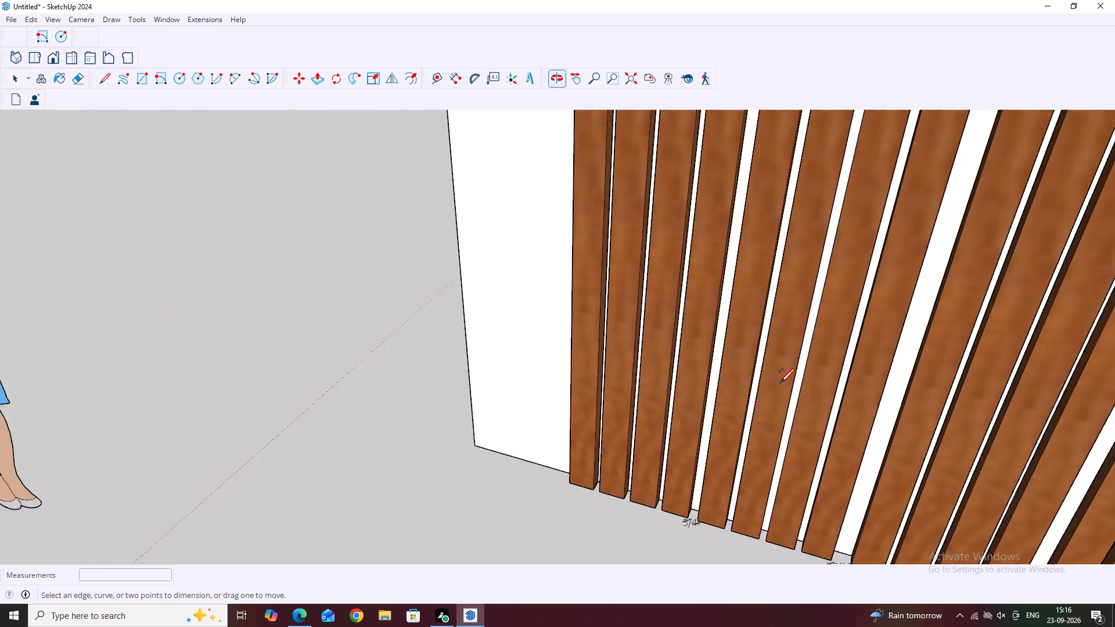
scroll(780, 382, down, 11)
middle_drag(835, 417, 906, 387)
scroll(828, 388, up, 2)
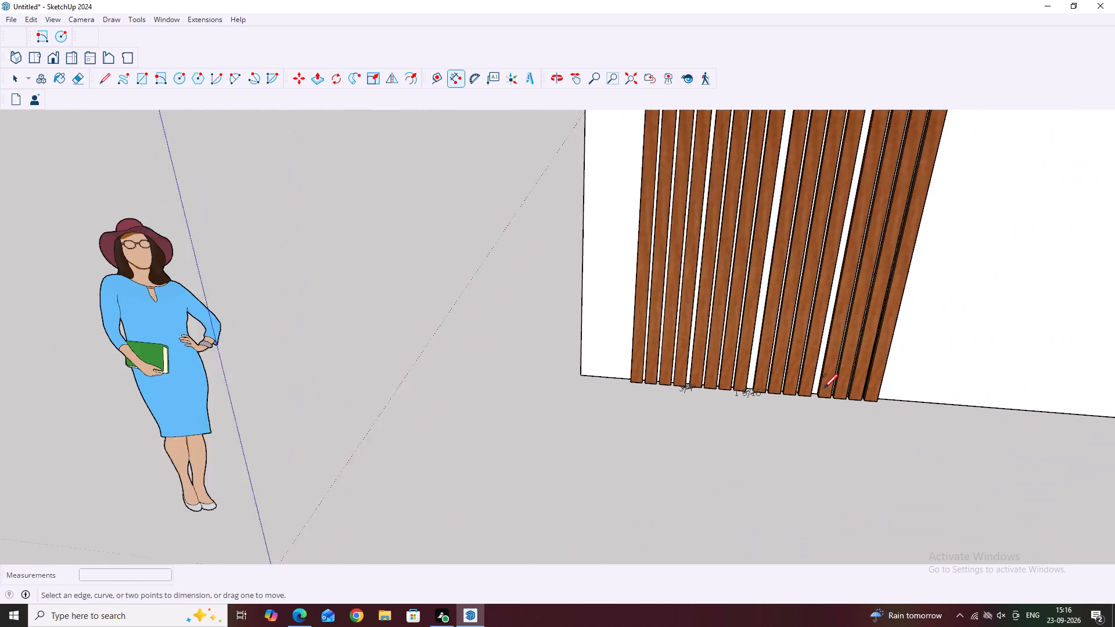
scroll(823, 387, up, 11)
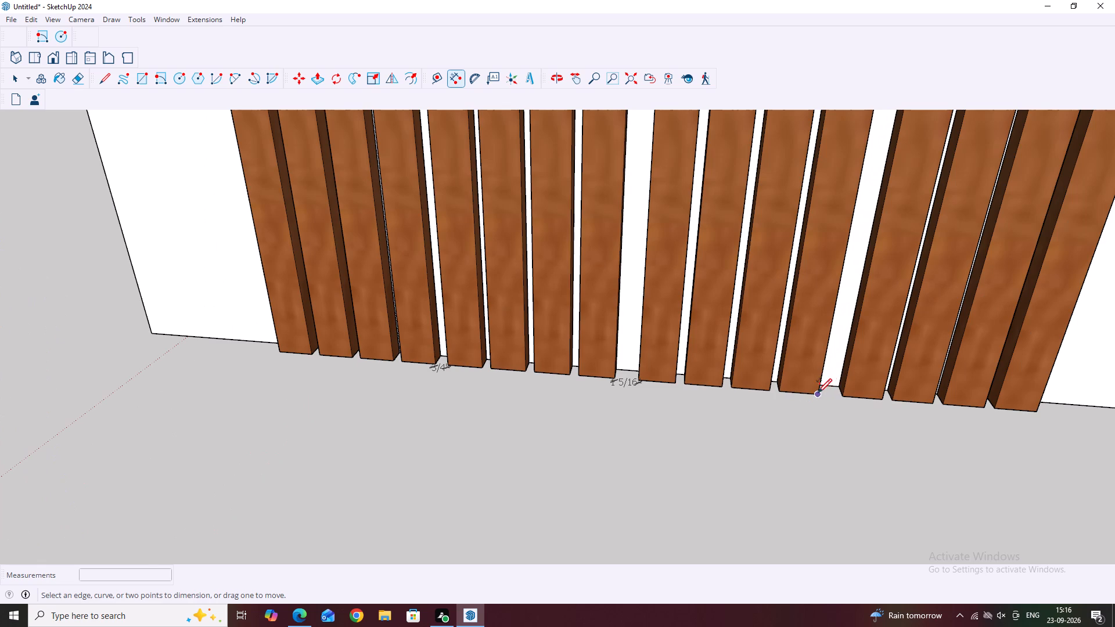
click(818, 392)
click(840, 394)
click(837, 408)
key(space)
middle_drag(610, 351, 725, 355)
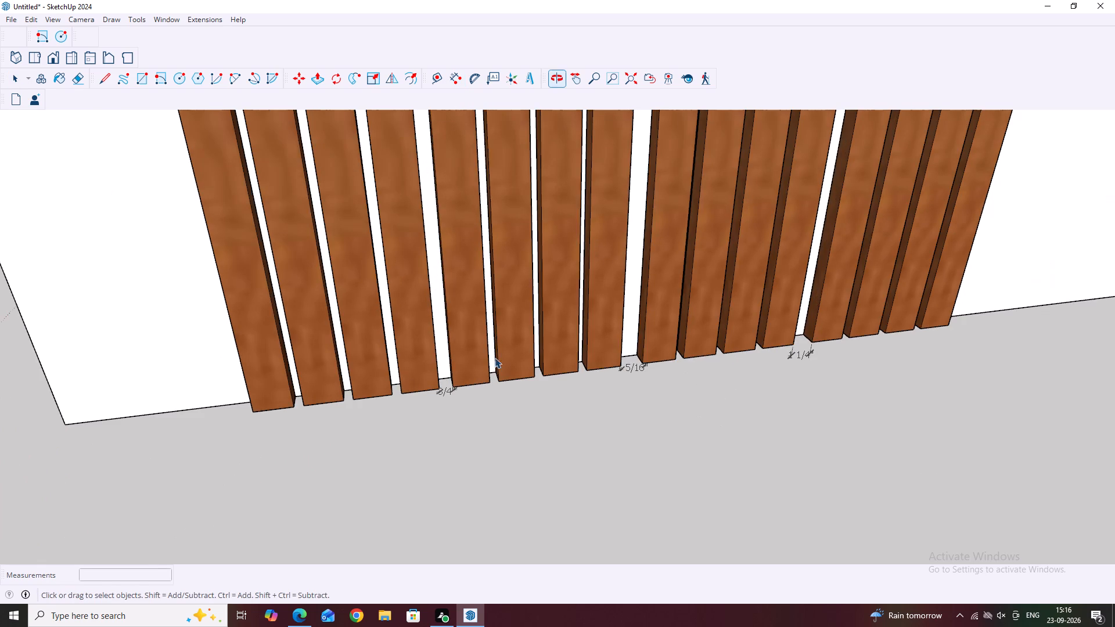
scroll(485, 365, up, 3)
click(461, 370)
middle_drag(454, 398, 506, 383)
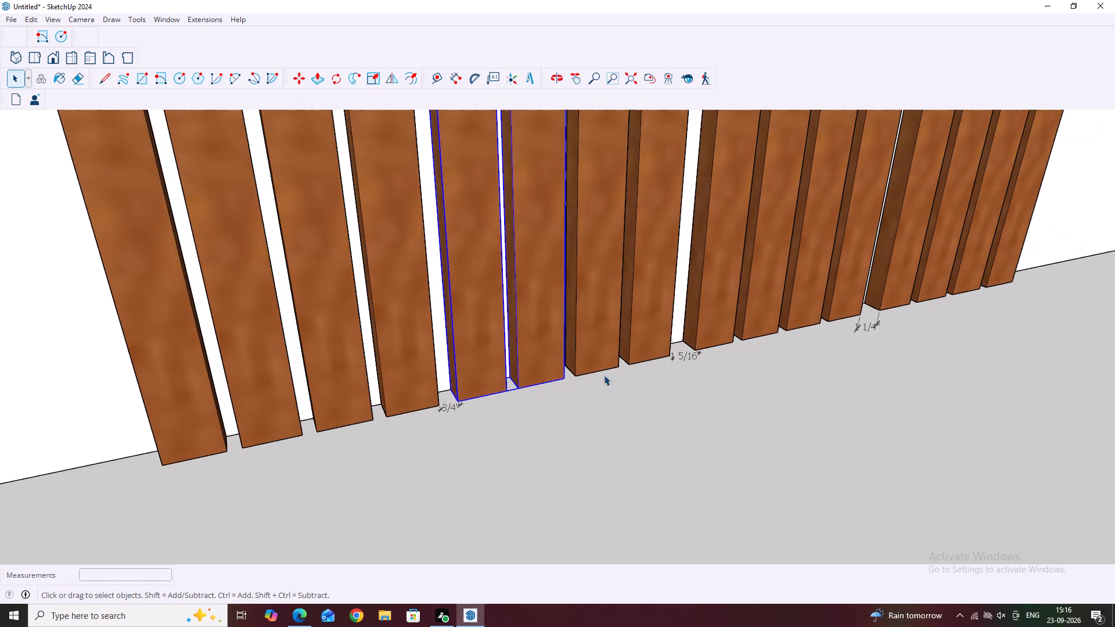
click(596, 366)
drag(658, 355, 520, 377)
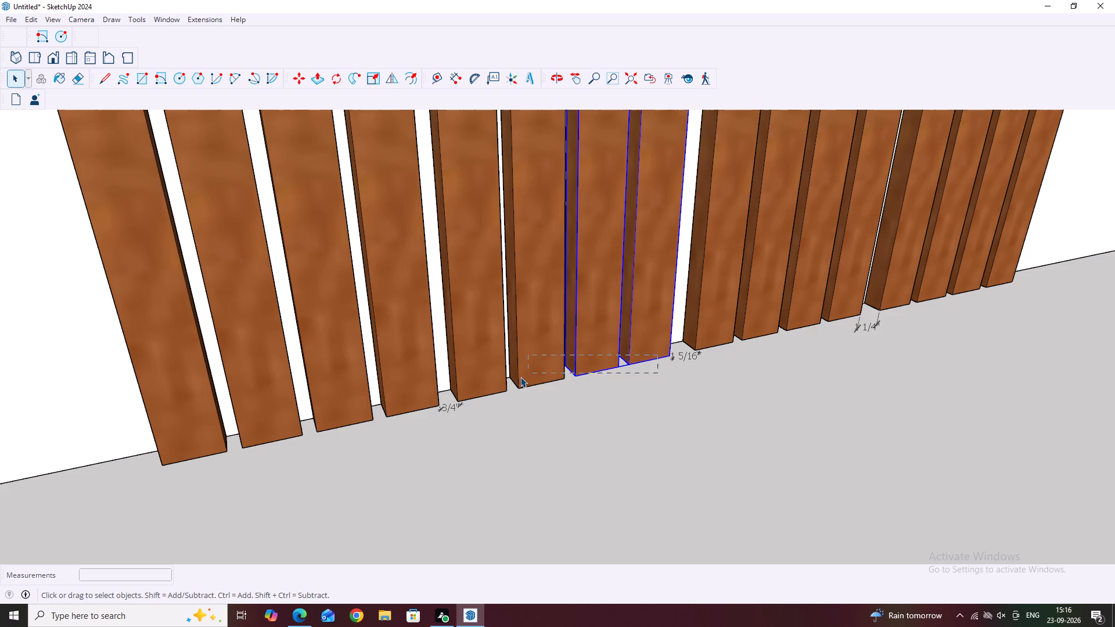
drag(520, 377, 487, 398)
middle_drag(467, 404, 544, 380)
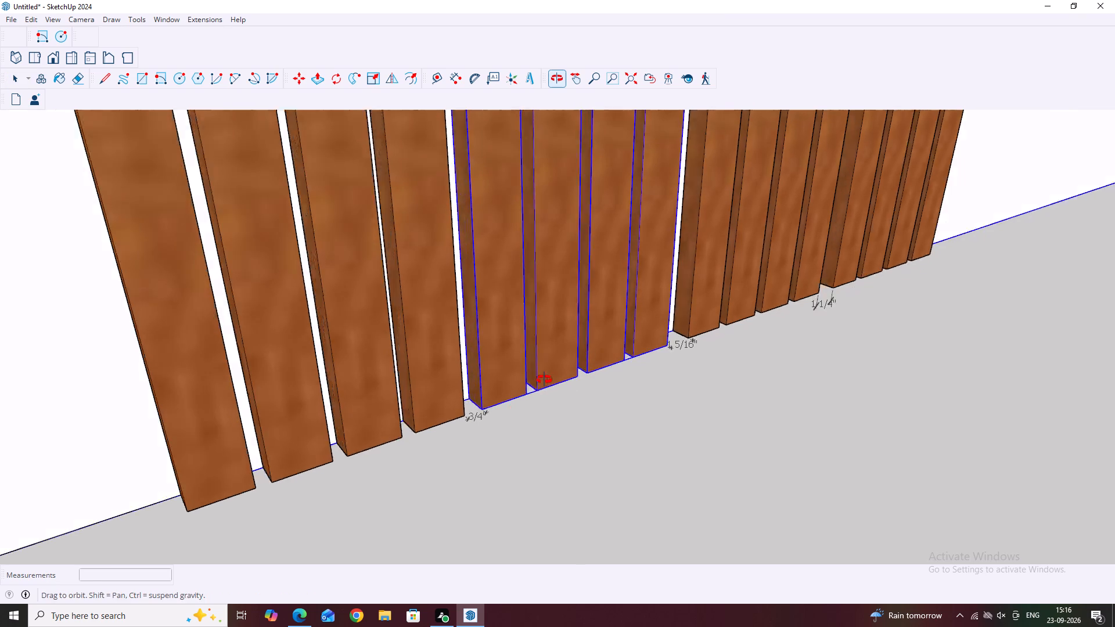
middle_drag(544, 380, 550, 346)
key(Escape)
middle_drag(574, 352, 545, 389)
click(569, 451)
Move the fifth and sixth strips 1/4" along the green axis toward the fourth strip, leaving a 1/2" gap.
middle_drag(537, 373, 501, 415)
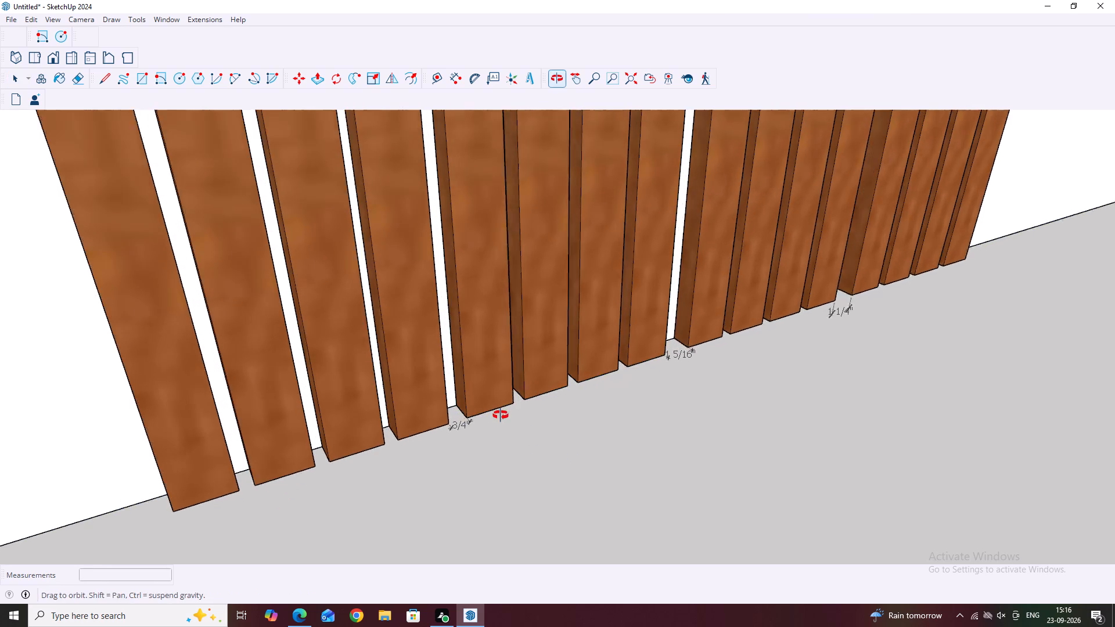
middle_drag(501, 415, 466, 421)
click(470, 398)
key(m)
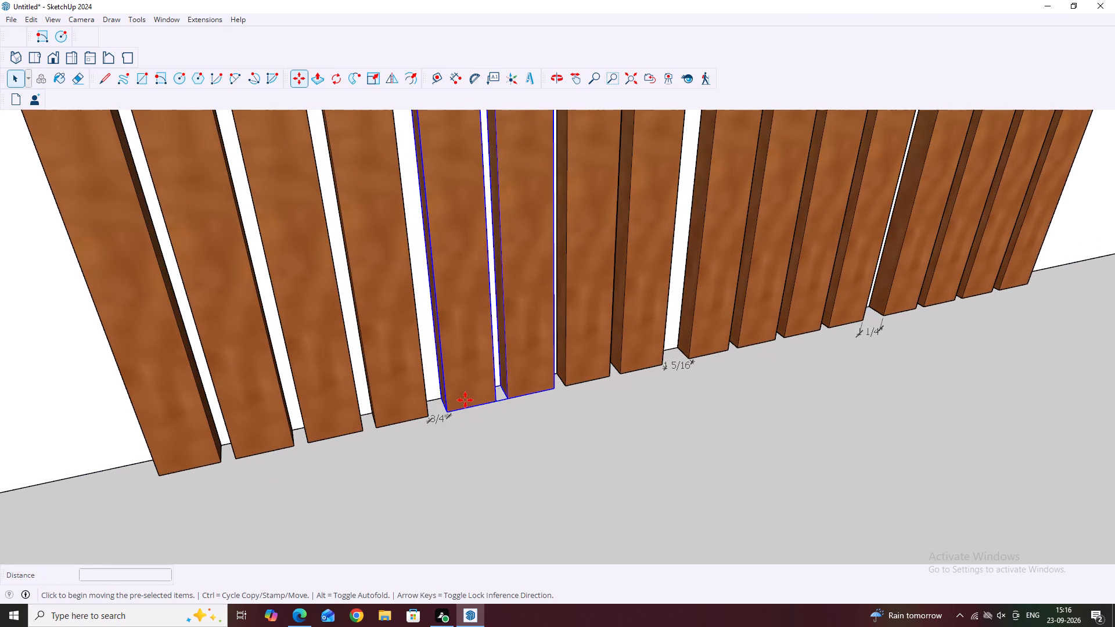
scroll(463, 401, up, 8)
scroll(486, 416, down, 6)
scroll(488, 420, up, 1)
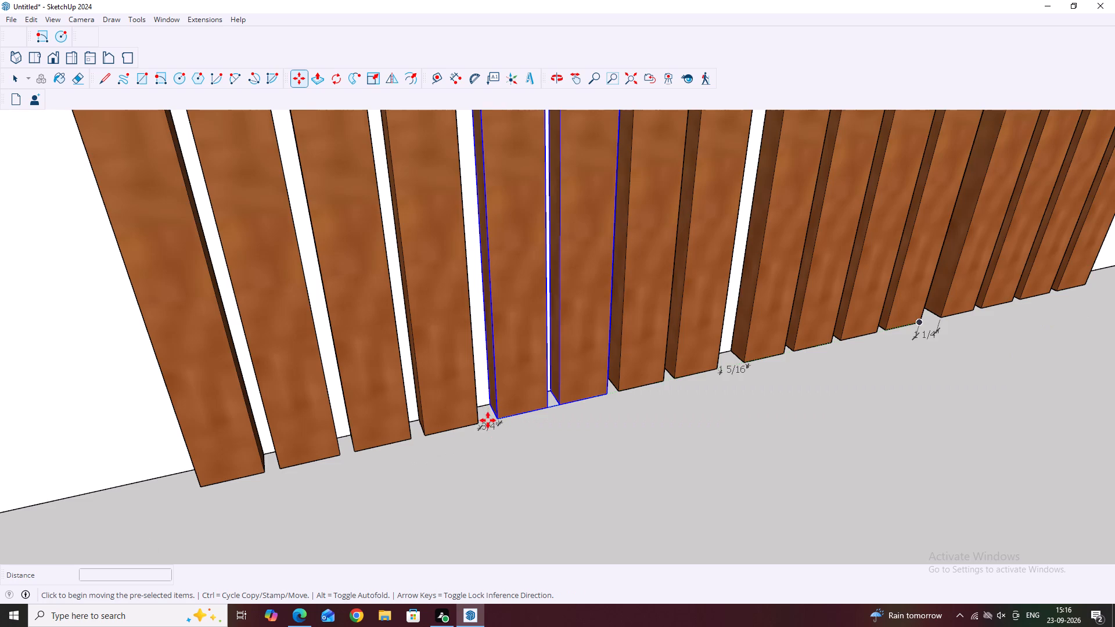
scroll(488, 420, up, 3)
click(532, 416)
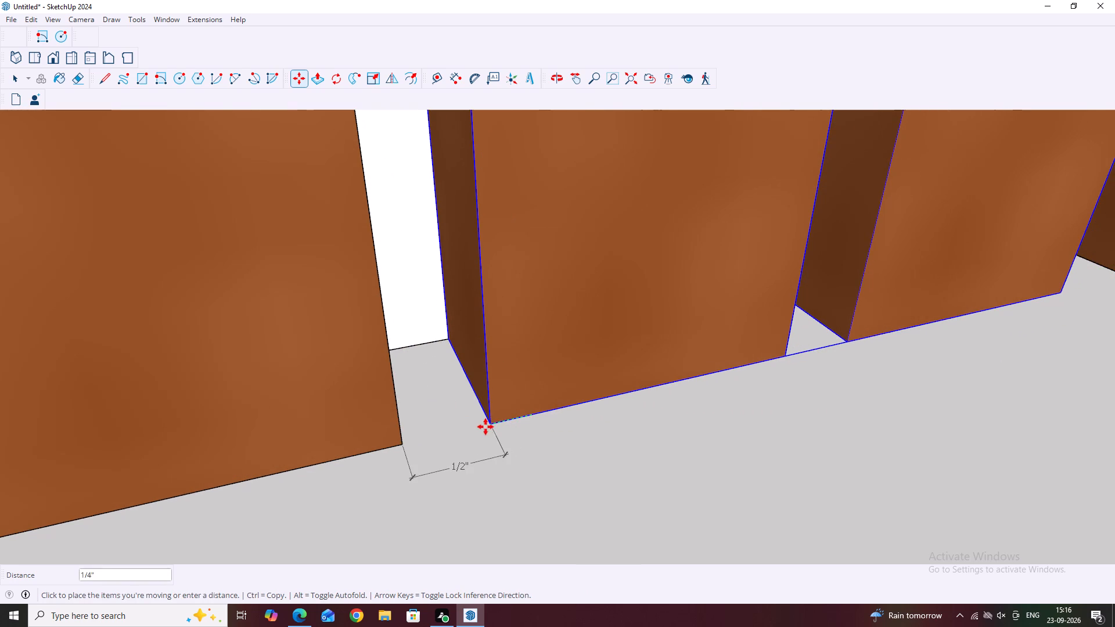
click(491, 427)
scroll(498, 426, down, 4)
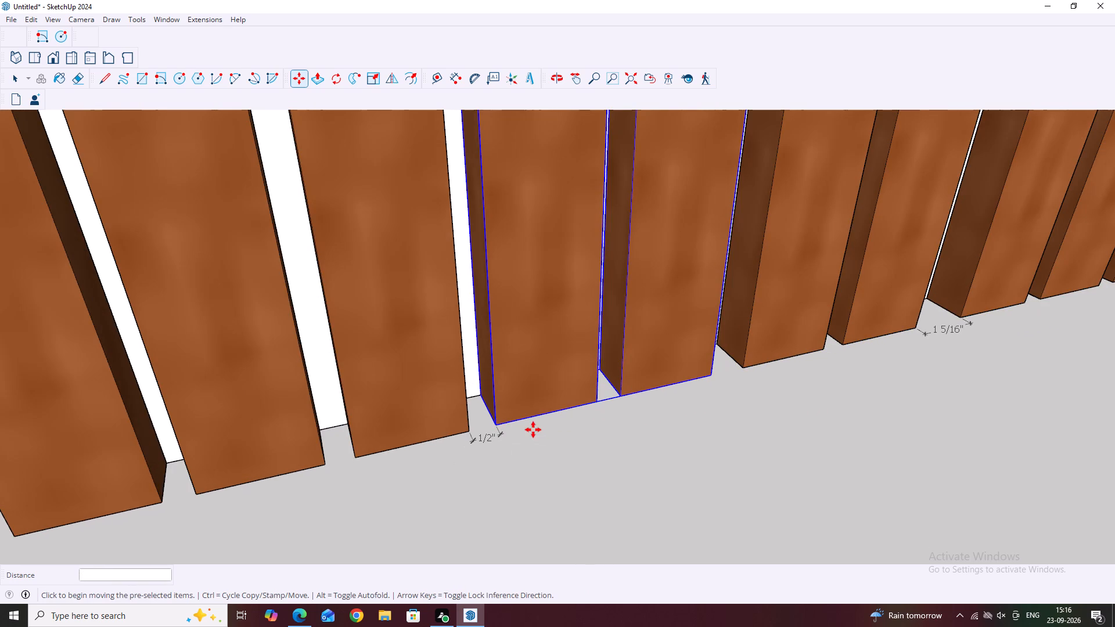
key(space)
Delete the gap dimension between the fourth and fifth strips.
scroll(630, 437, down, 3)
middle_drag(731, 436, 614, 388)
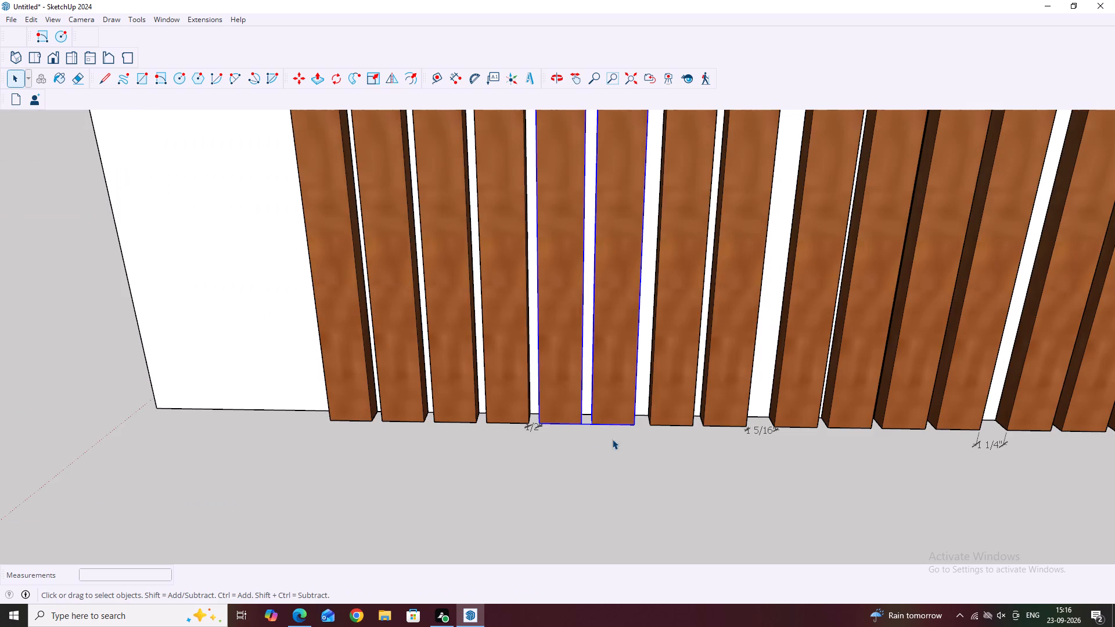
click(640, 463)
middle_drag(543, 462, 587, 467)
scroll(559, 422, up, 2)
click(539, 432)
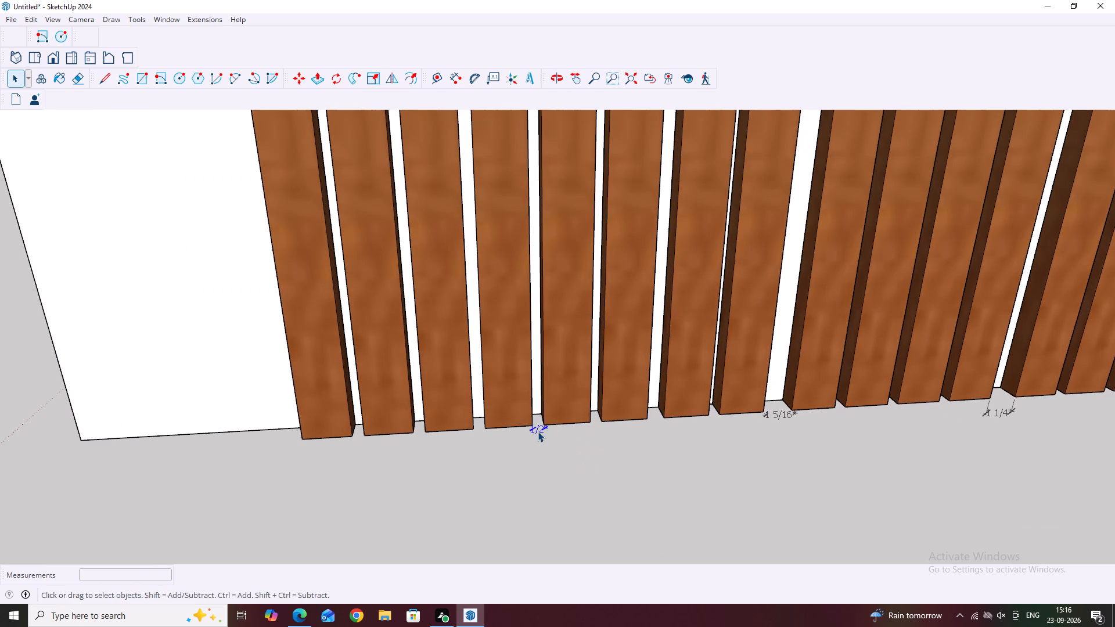
key(Delete)
Dimension the gap between the sixth and seventh strips at their front bottom corners.
middle_drag(675, 395, 639, 401)
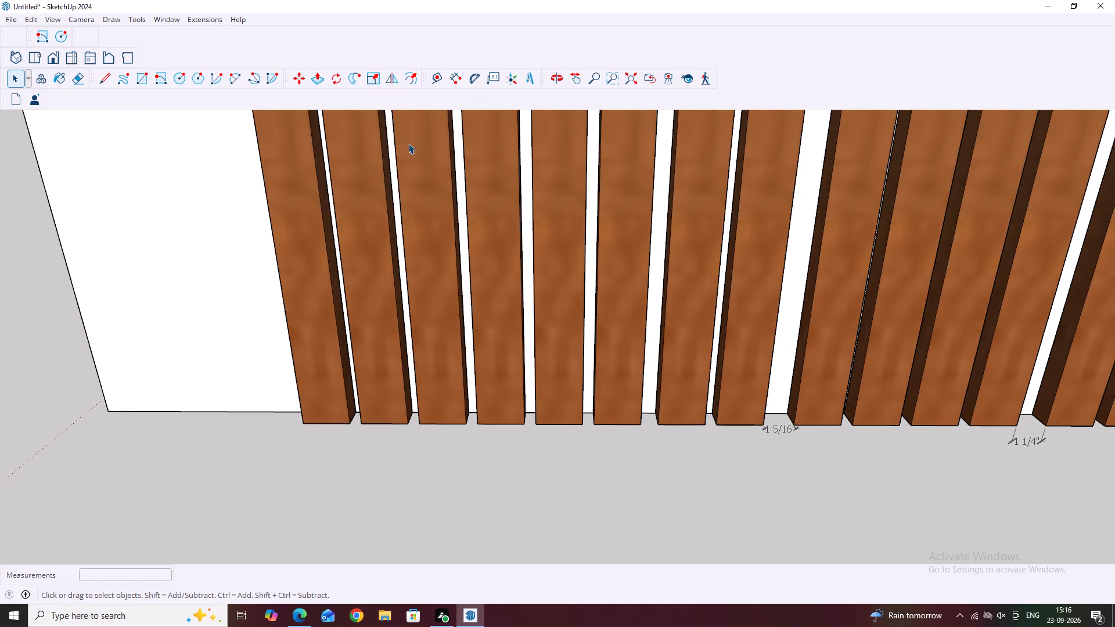
click(457, 80)
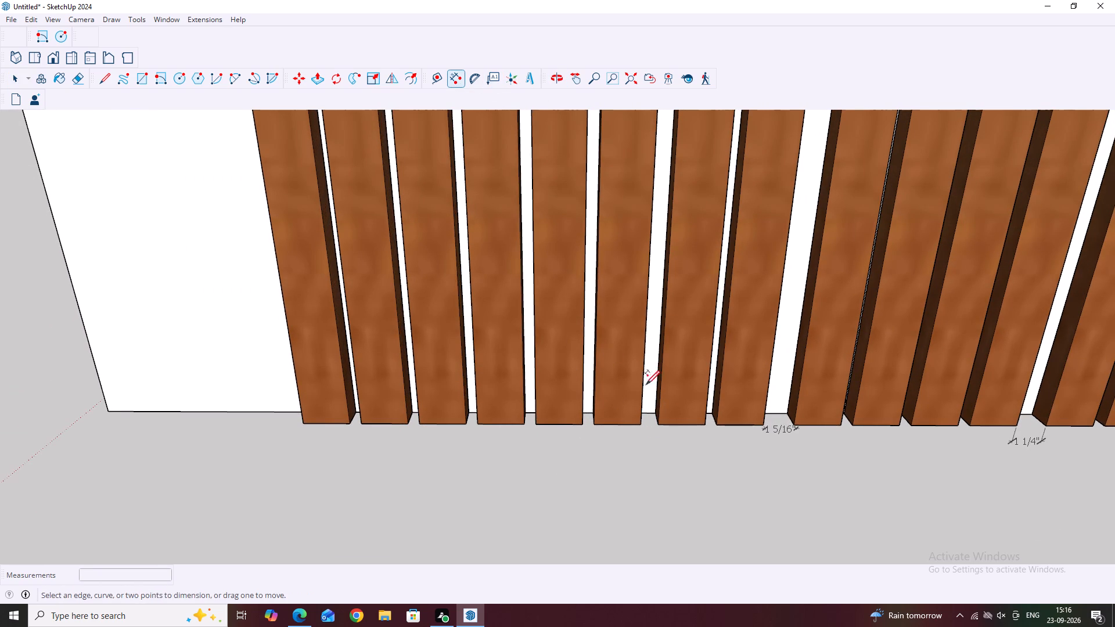
scroll(653, 418, up, 3)
click(631, 430)
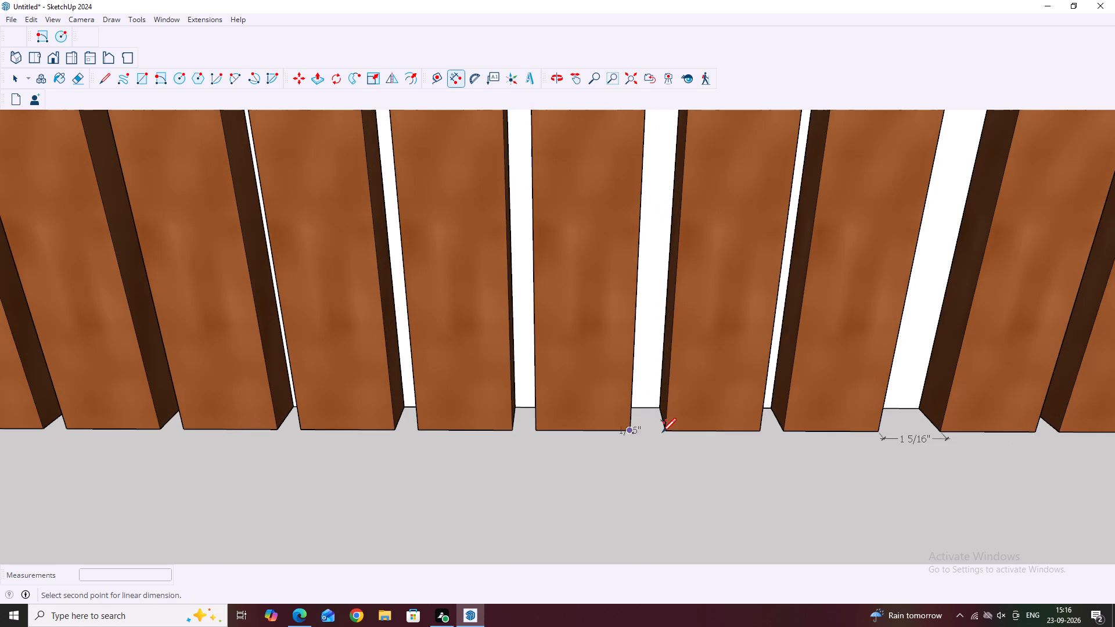
click(665, 431)
click(666, 447)
key(space)
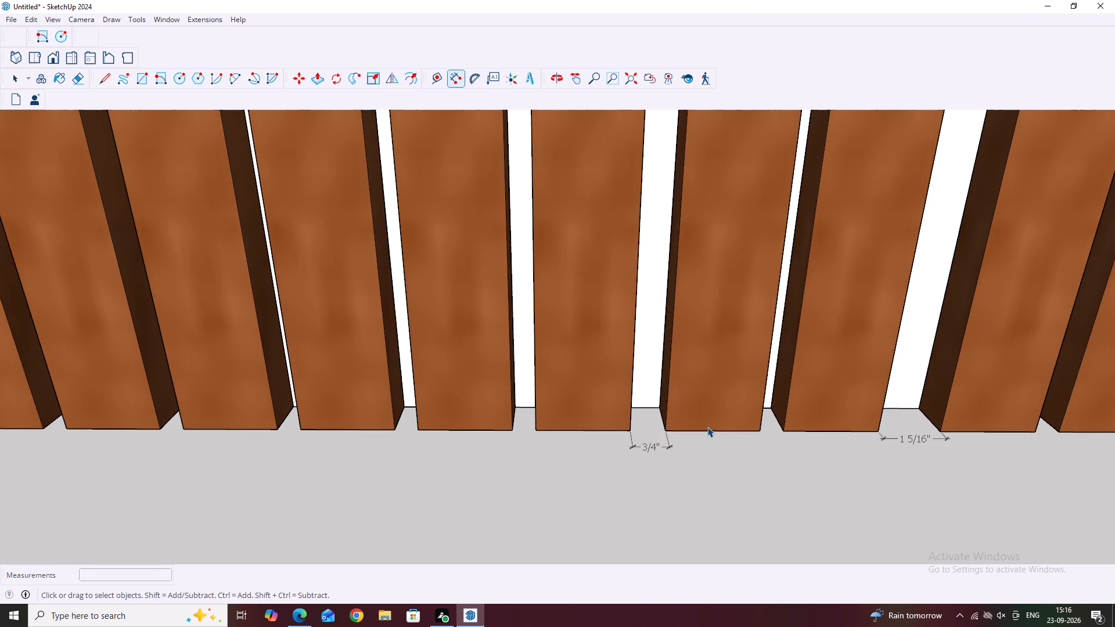
Move the seventh and eighth strips 1/4" along the green axis toward the sixth strip, leaving a 1/2" gap.
click(718, 406)
key(m)
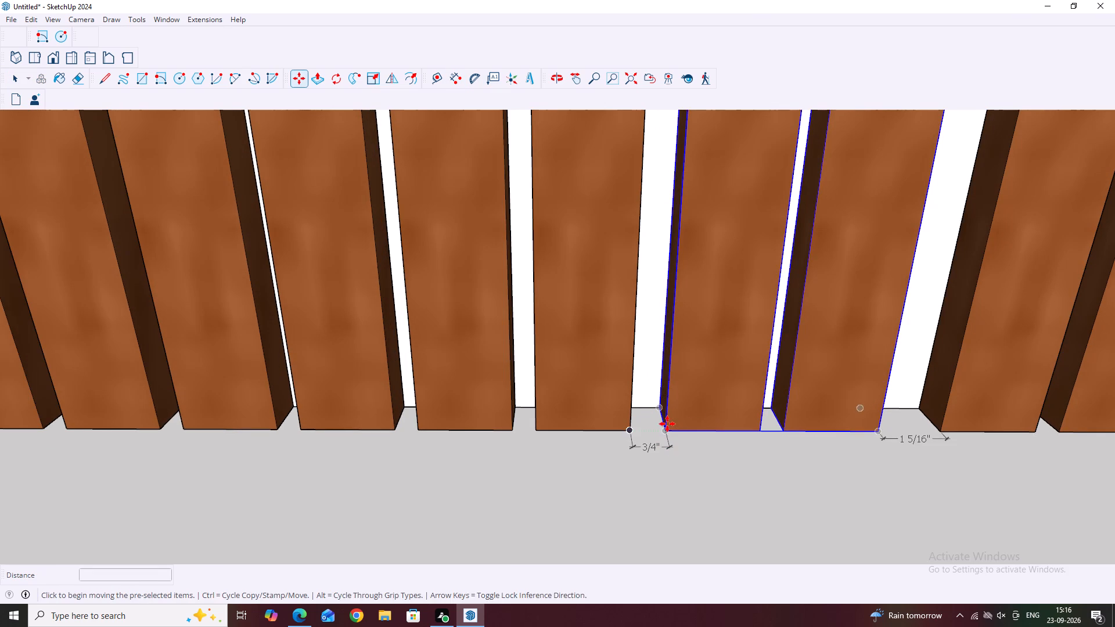
click(666, 428)
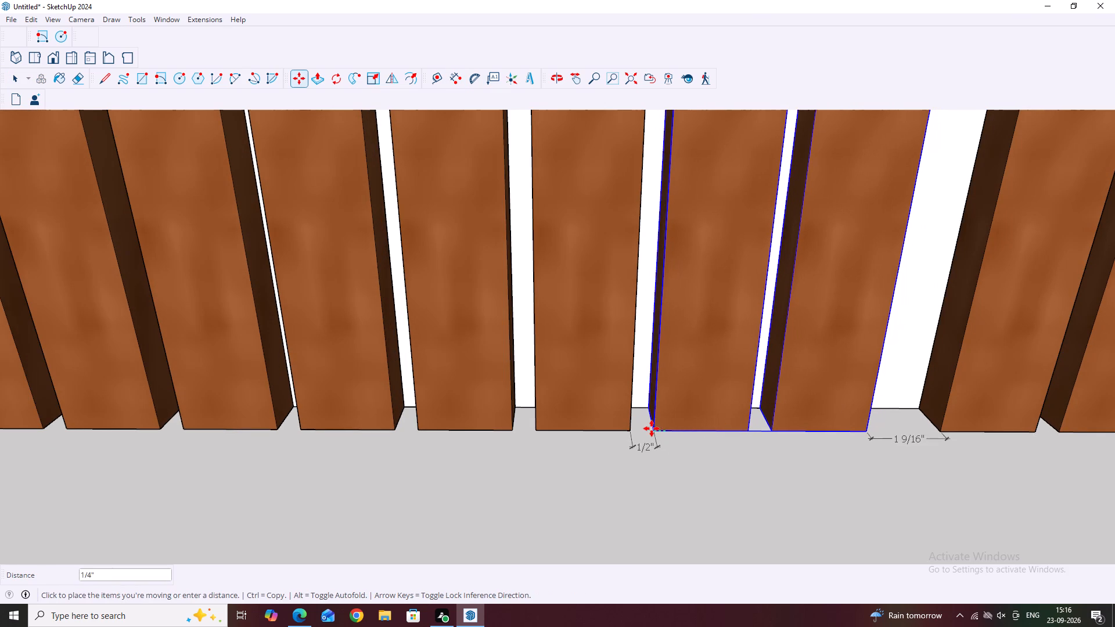
click(655, 428)
key(space)
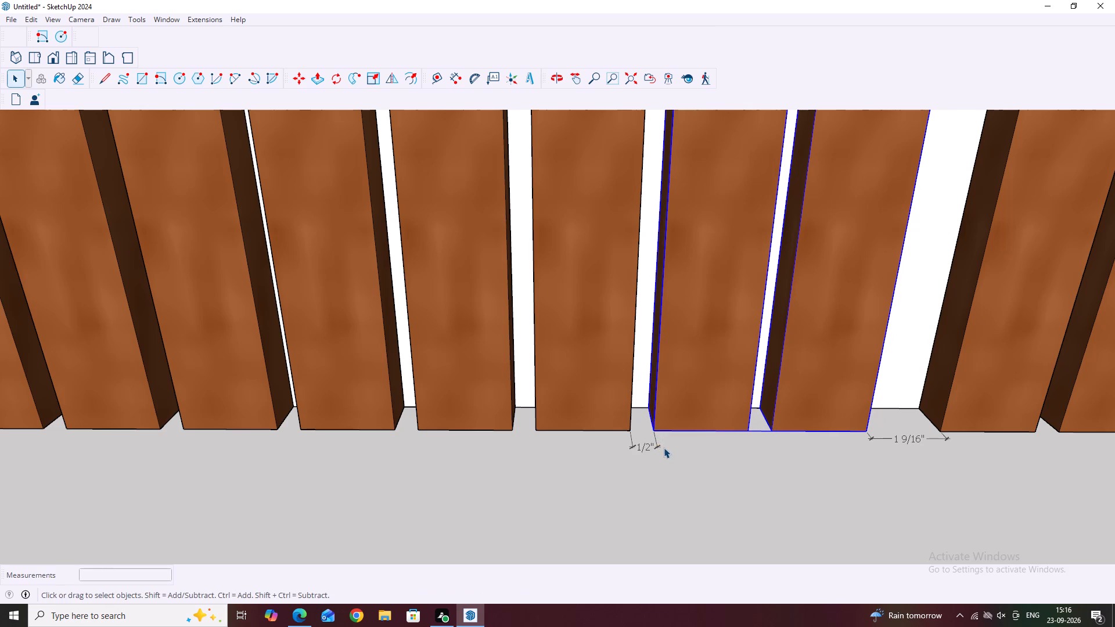
scroll(662, 448, down, 2)
click(734, 463)
Delete the gap dimension between the sixth and seventh strips.
middle_drag(559, 475, 651, 471)
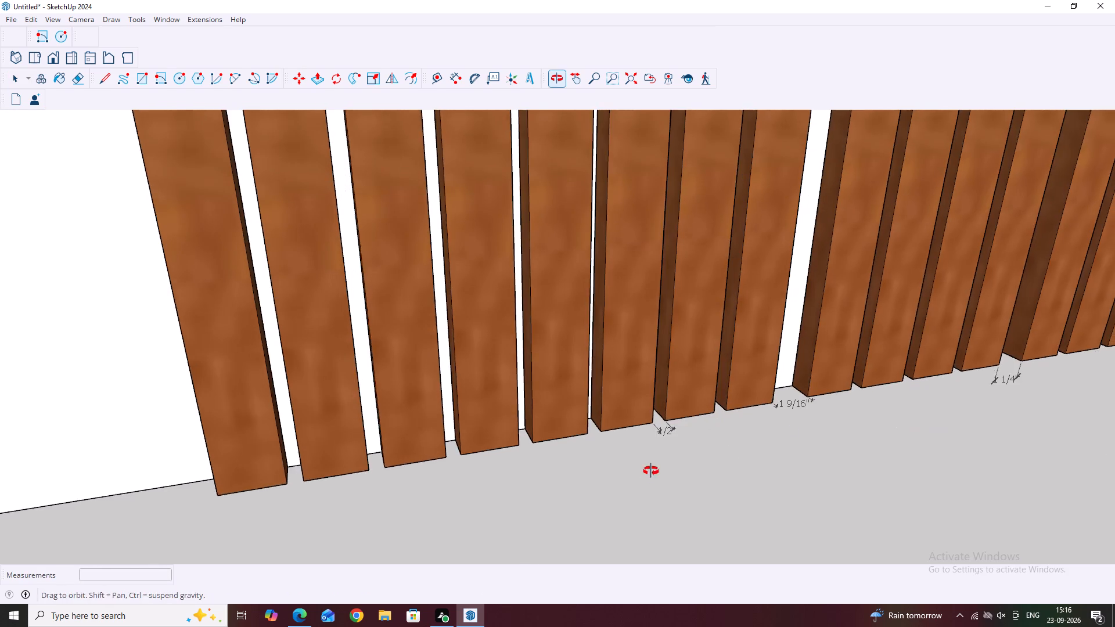
middle_drag(651, 471, 651, 469)
middle_drag(794, 421, 663, 457)
click(613, 460)
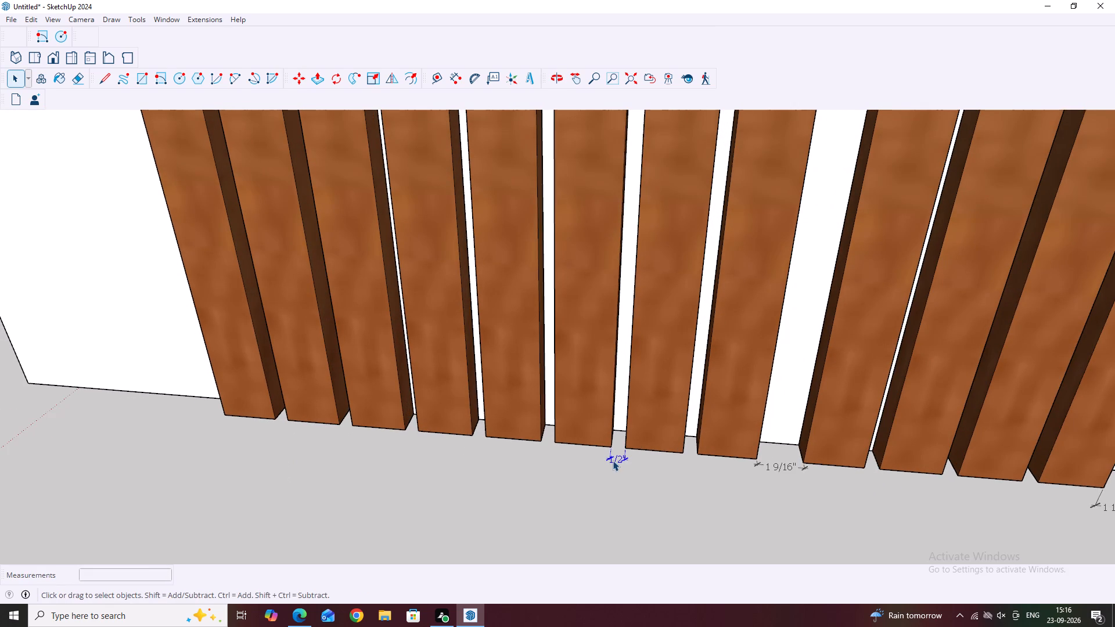
key(Delete)
Move the ninth and tenth strips 1 1/16" along the green axis toward the eighth strip, leaving a 1/2" gap.
middle_drag(670, 505, 797, 478)
click(782, 413)
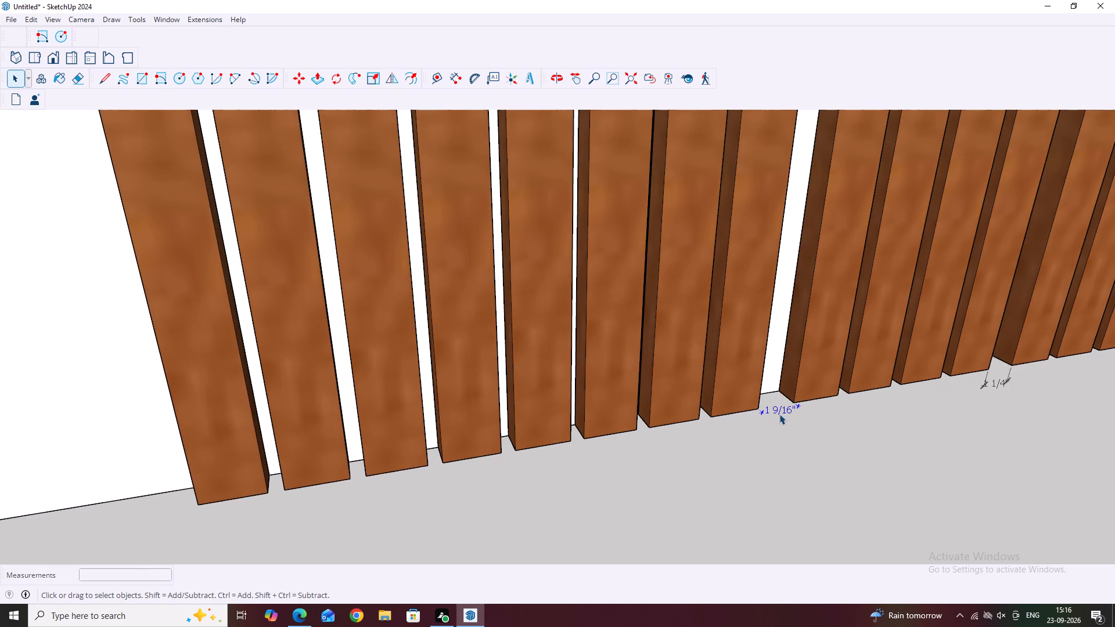
middle_drag(783, 425, 740, 456)
click(720, 492)
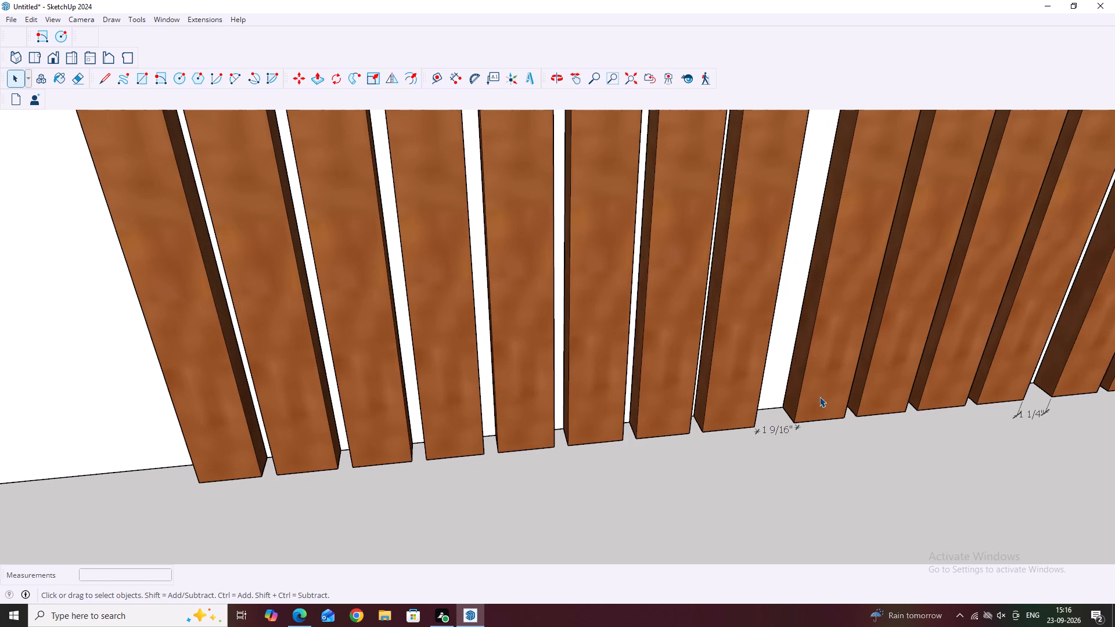
middle_drag(822, 398, 768, 372)
click(812, 433)
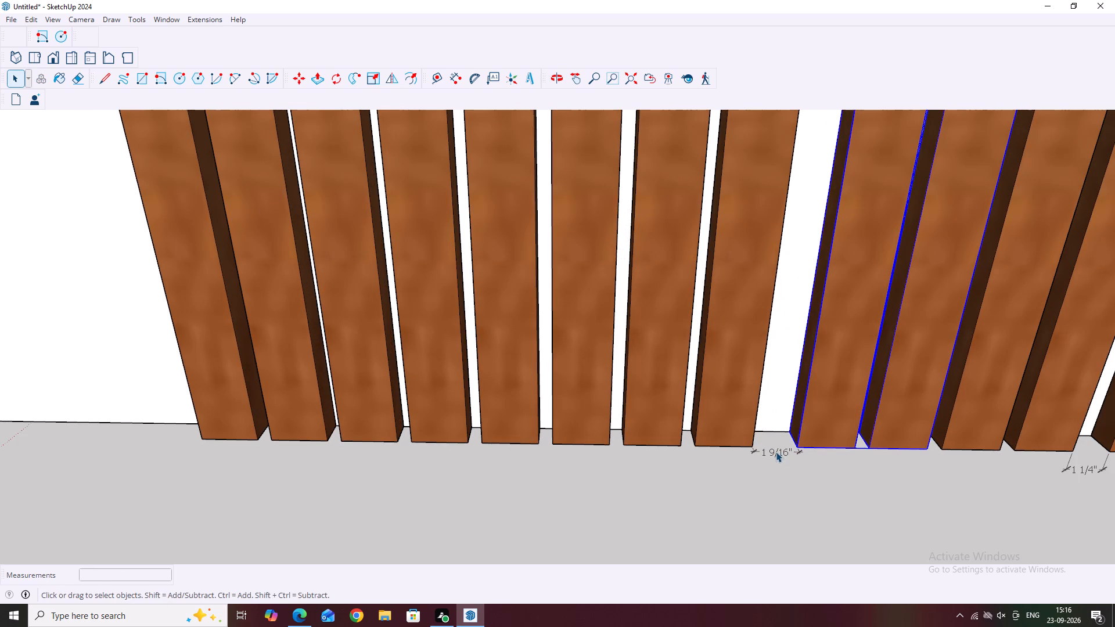
key(m)
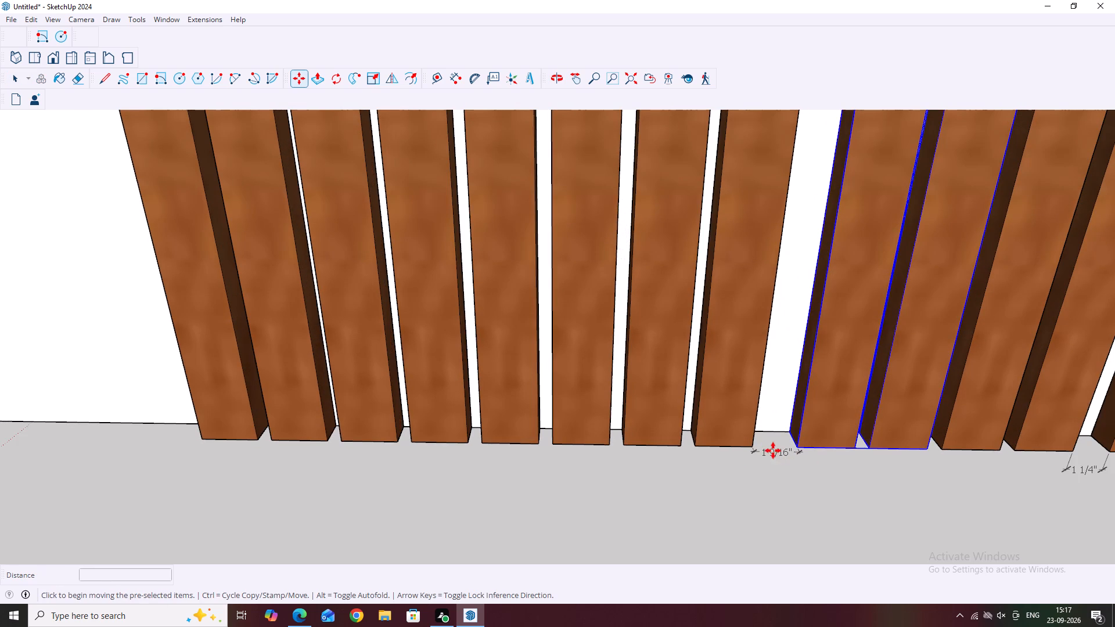
scroll(792, 443, up, 5)
scroll(759, 402, down, 5)
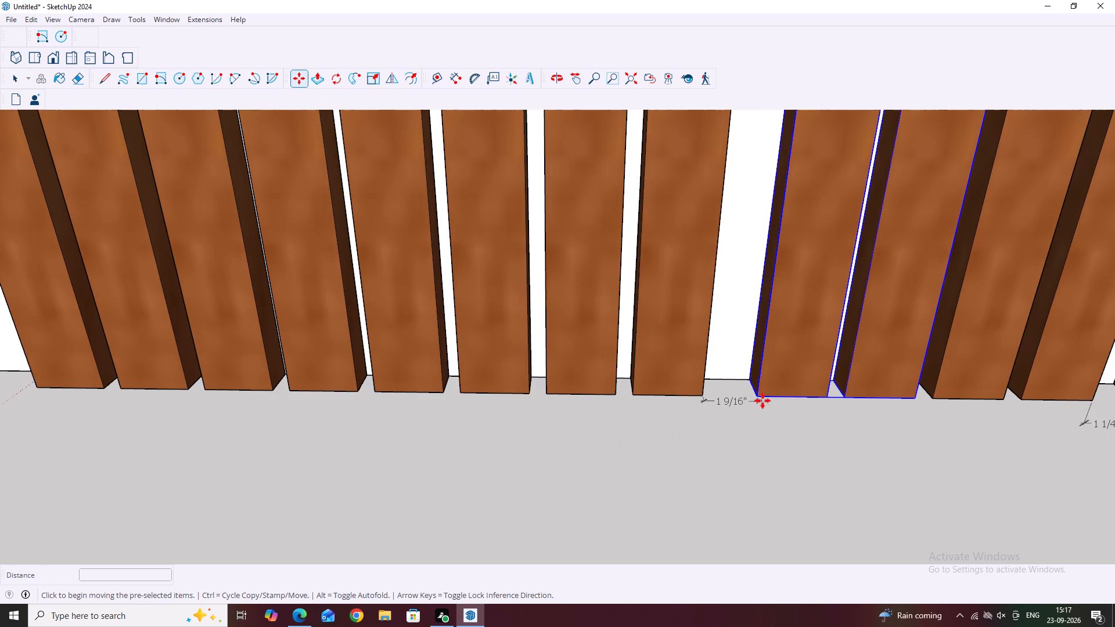
click(754, 396)
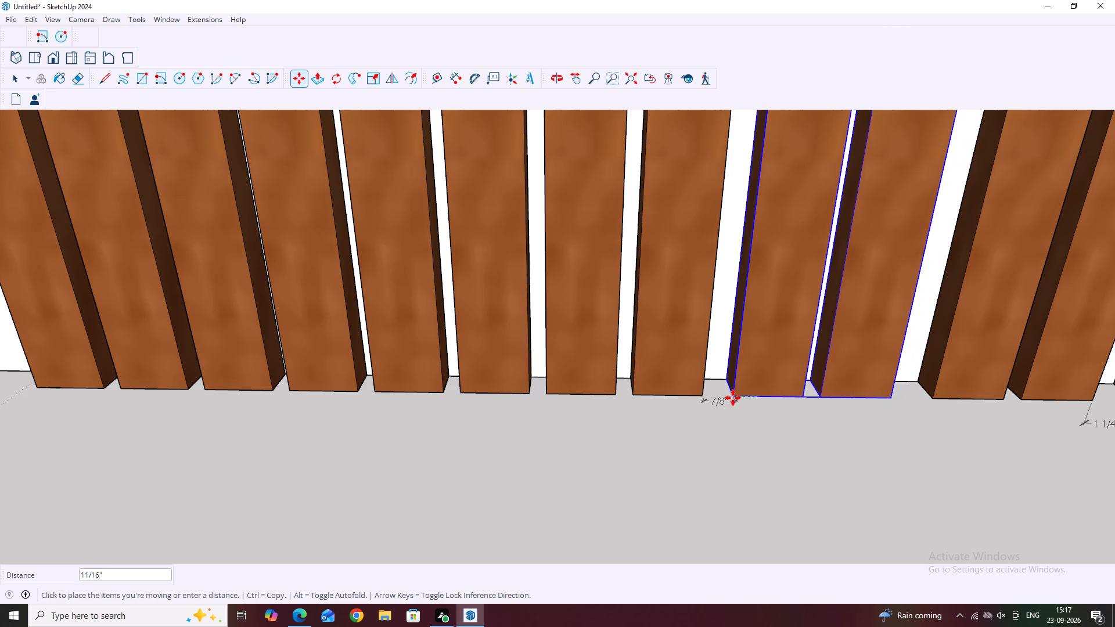
scroll(725, 398, up, 2)
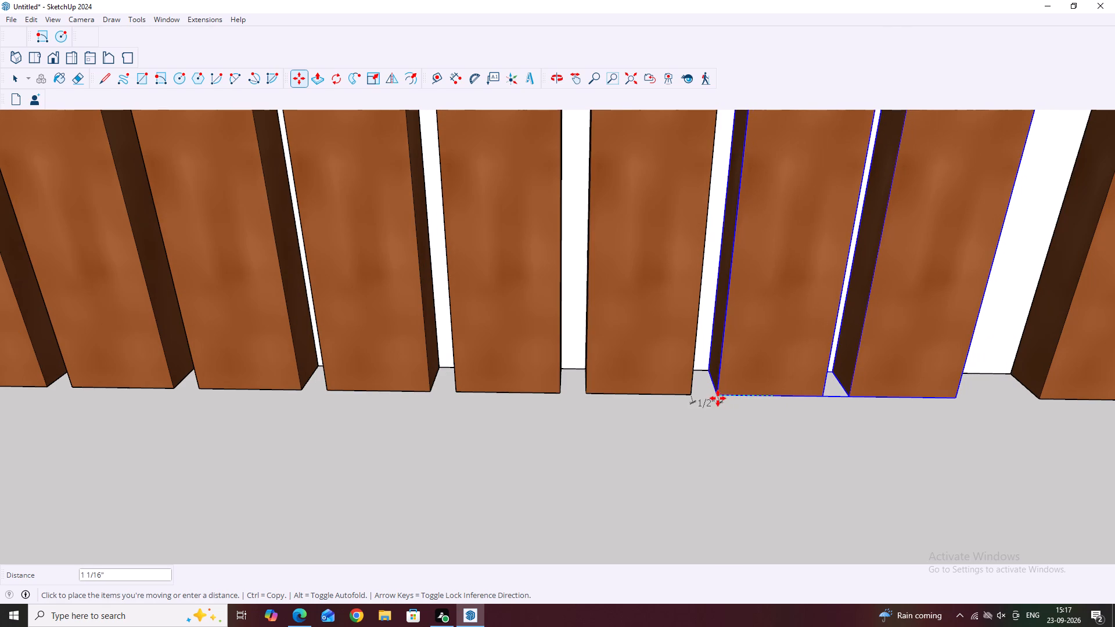
click(717, 398)
key(space)
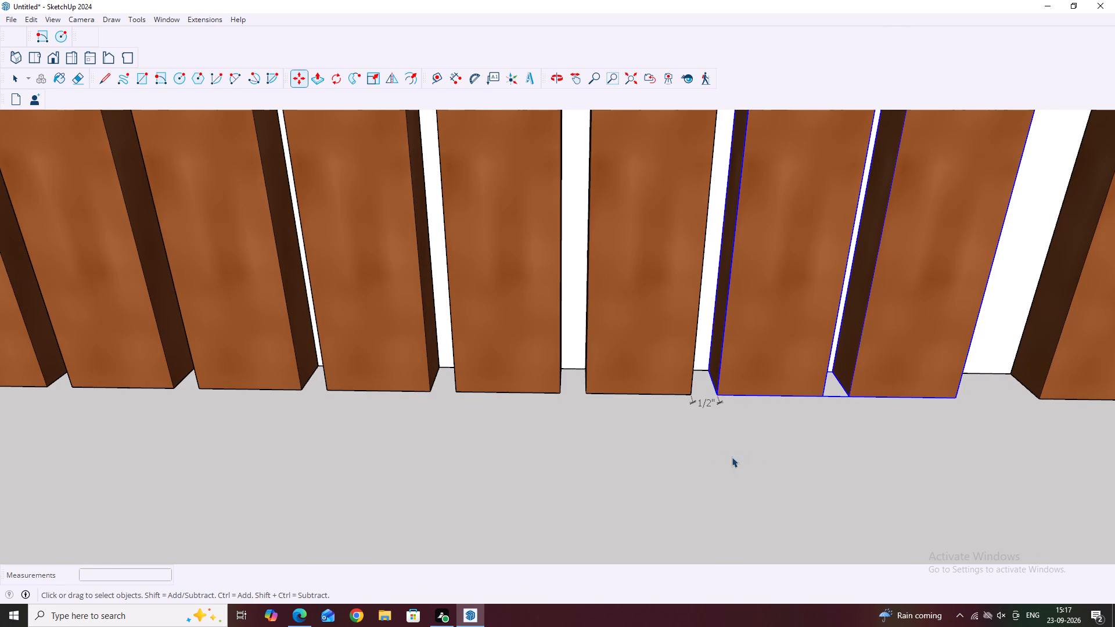
scroll(686, 438, down, 4)
click(738, 461)
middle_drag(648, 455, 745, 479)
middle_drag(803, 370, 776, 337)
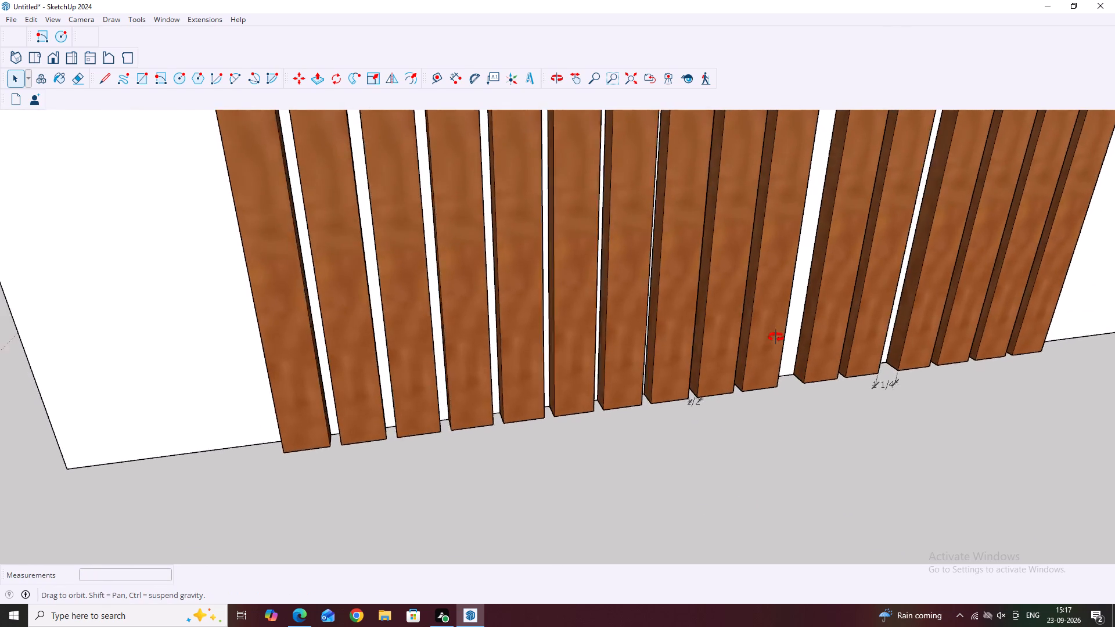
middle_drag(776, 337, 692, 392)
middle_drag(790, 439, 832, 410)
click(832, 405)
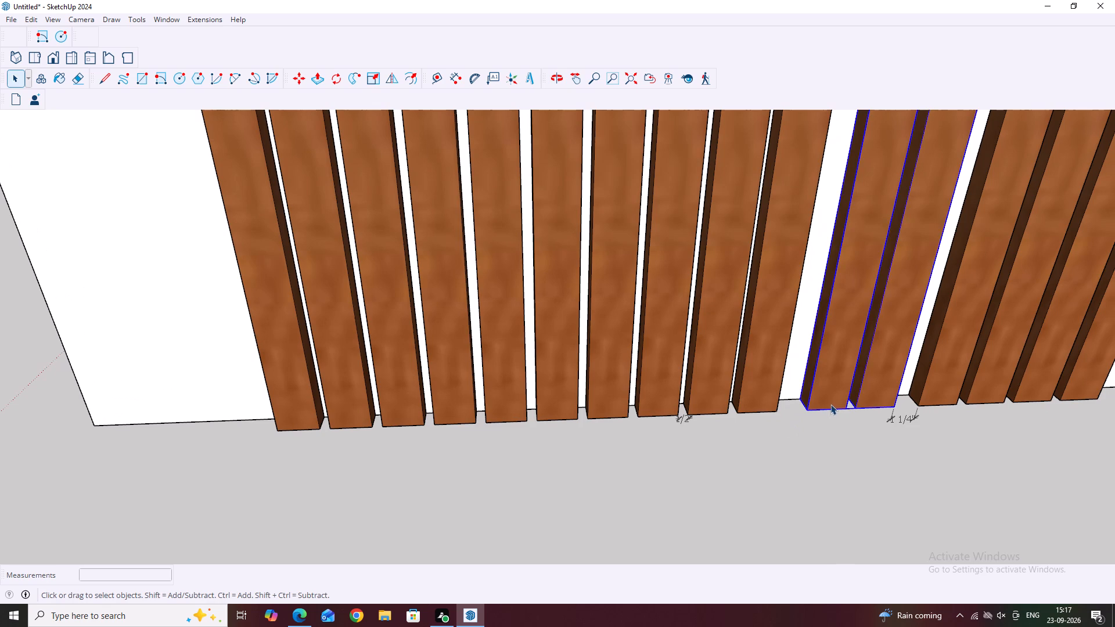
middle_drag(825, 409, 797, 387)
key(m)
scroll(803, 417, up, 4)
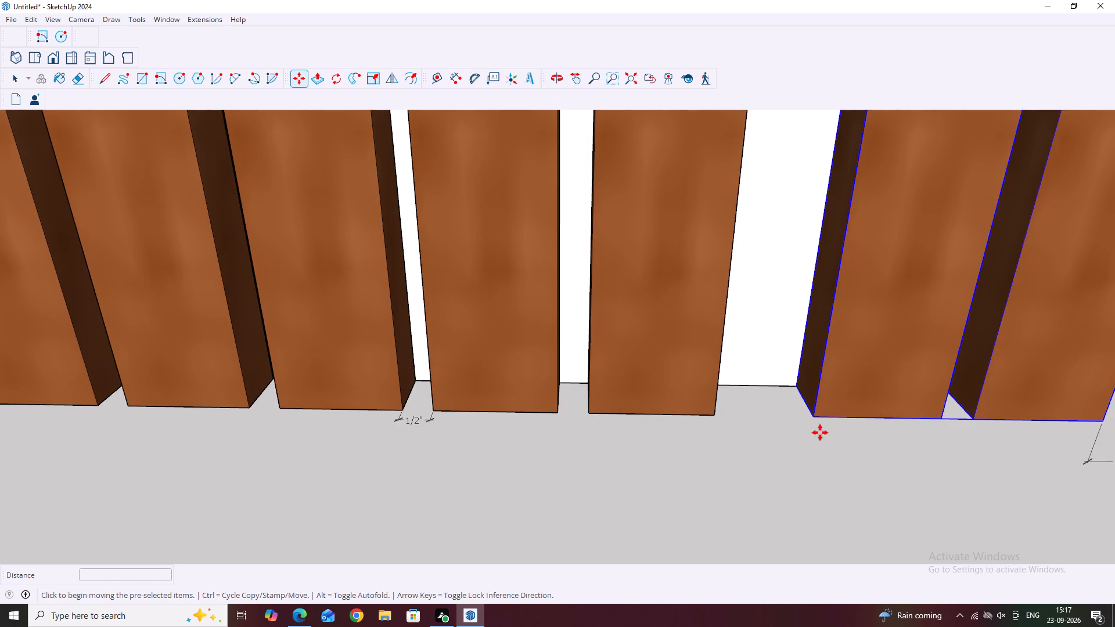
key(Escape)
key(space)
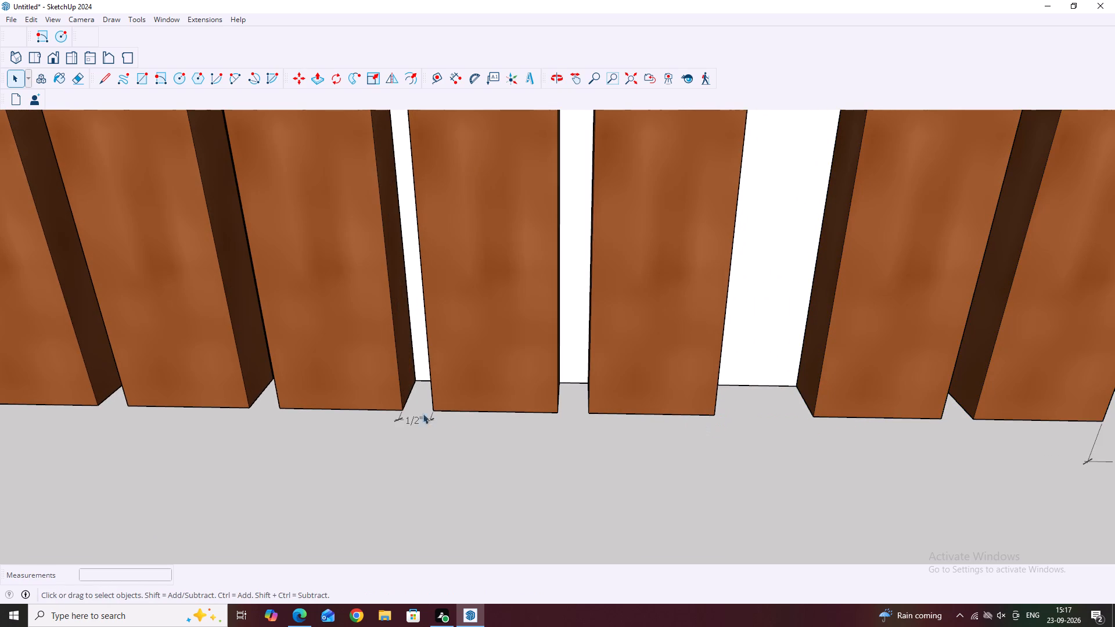
Delete the gap dimension between the eighth and ninth strips.
click(416, 417)
key(Delete)
Dimension the gap between the tenth and eleventh strips at their front bottom corners.
click(452, 78)
scroll(738, 431, up, 2)
click(522, 284)
scroll(616, 302, down, 5)
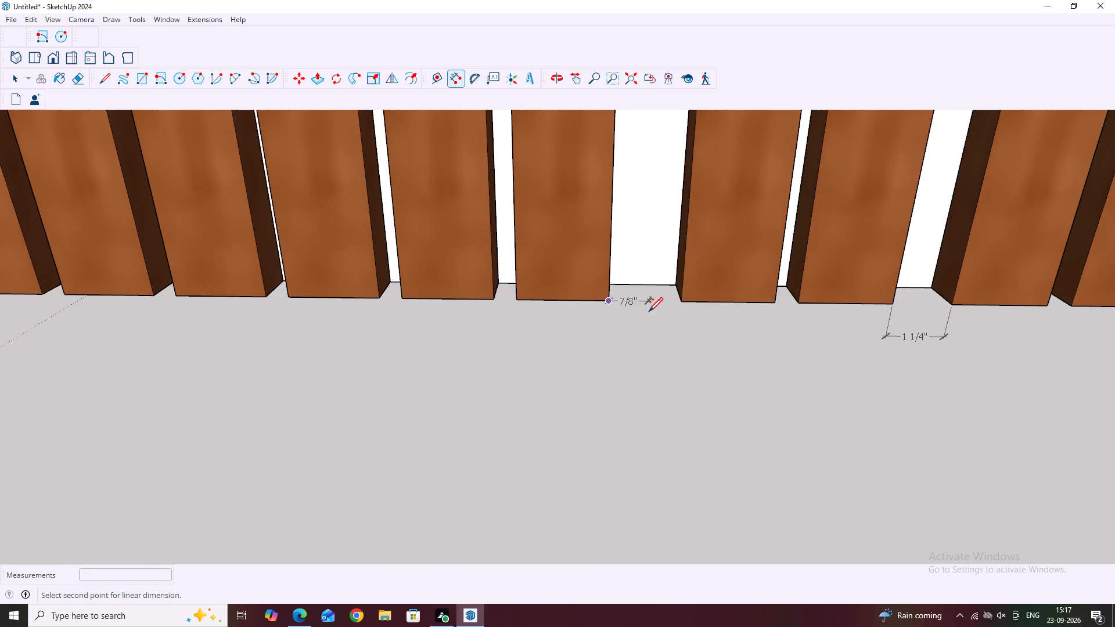
scroll(684, 306, up, 1)
click(679, 298)
click(676, 318)
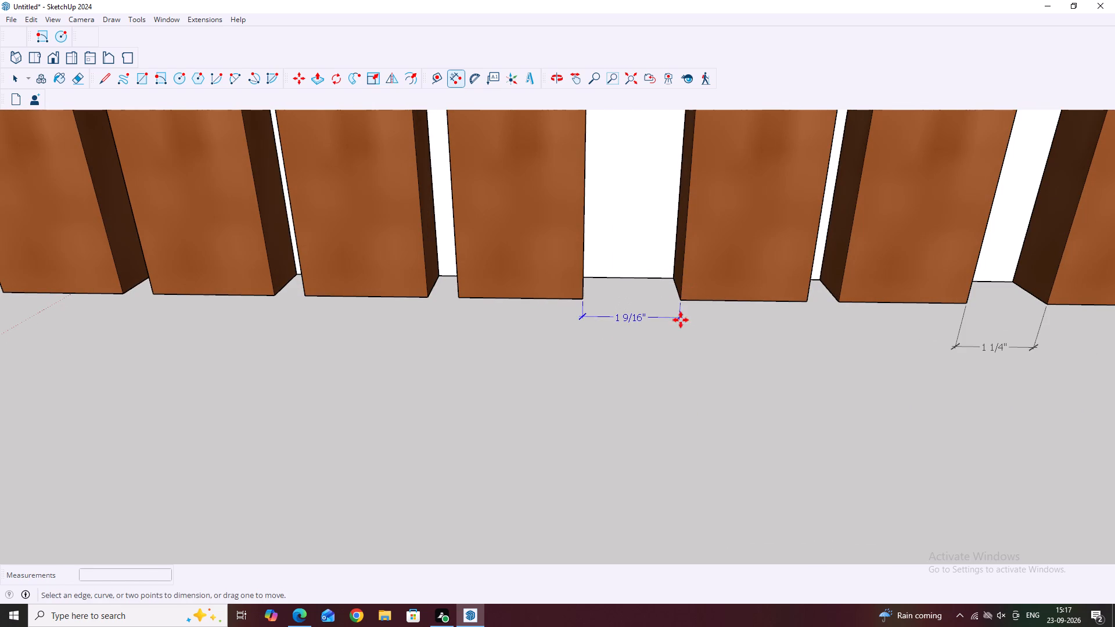
key(space)
Move the eleventh and twelfth strips along the green axis toward the tenth strip, leaving a 1/2" gap.
click(699, 288)
middle_drag(693, 305, 745, 327)
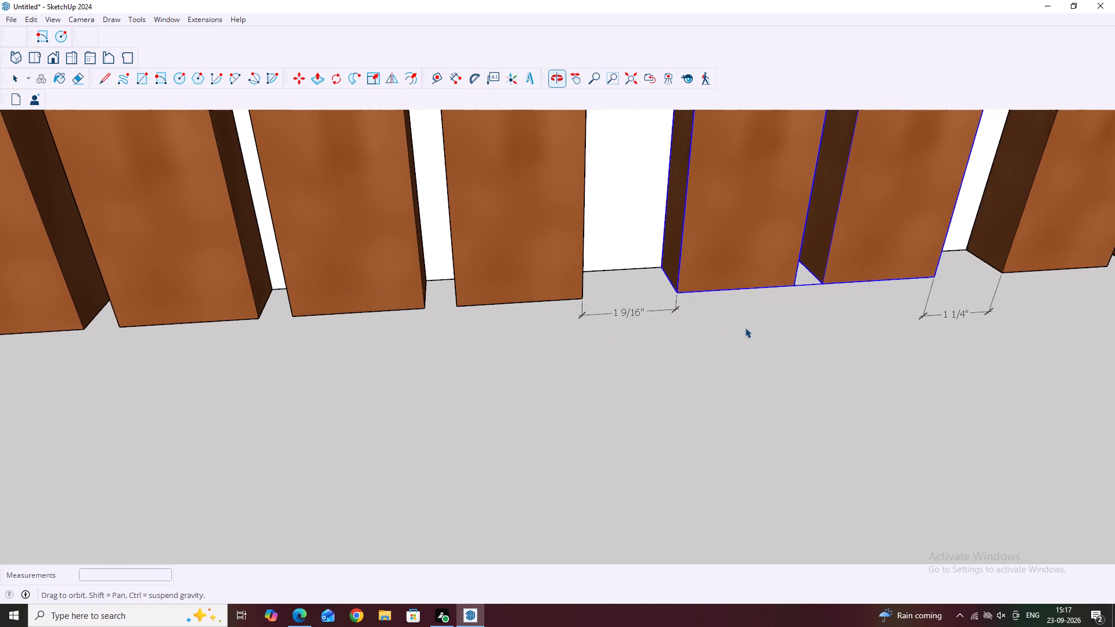
middle_drag(745, 327, 744, 329)
key(m)
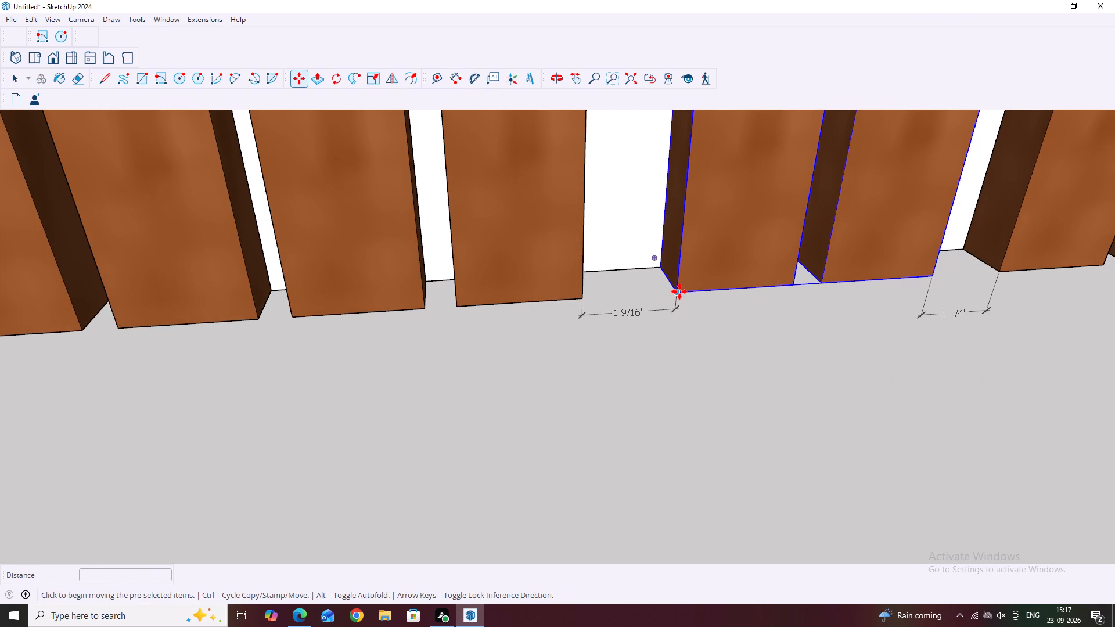
click(677, 291)
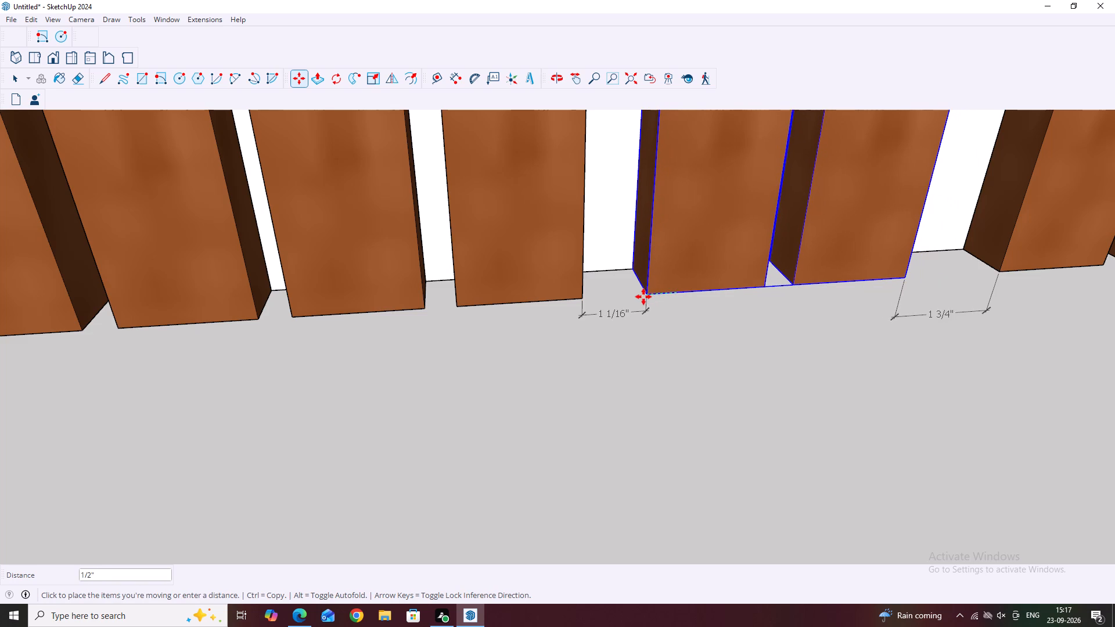
click(613, 301)
scroll(663, 309, down, 1)
key(space)
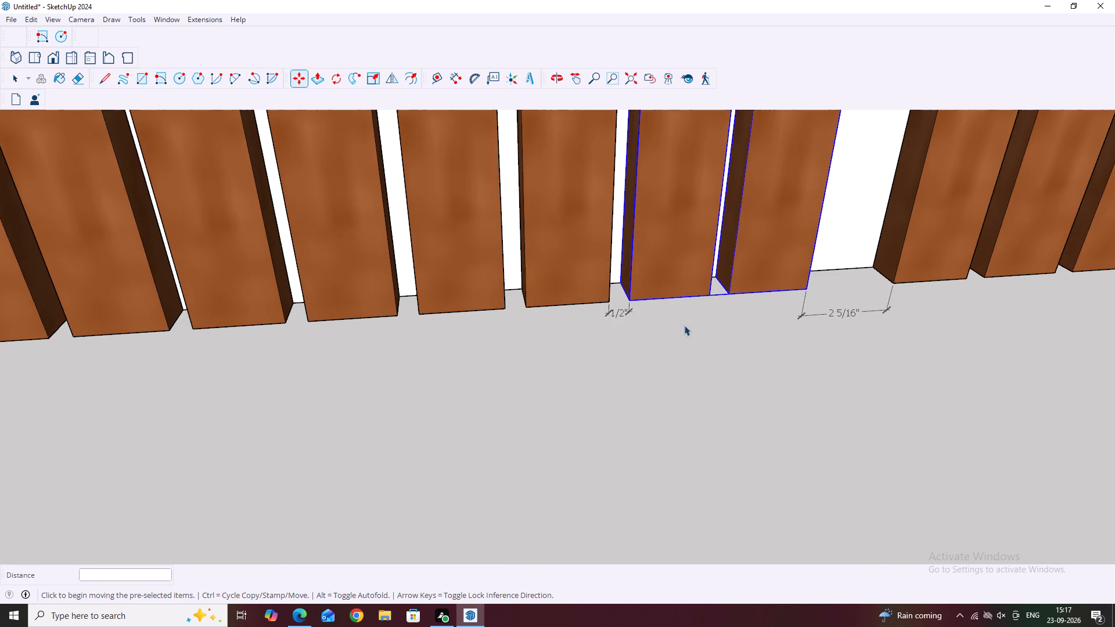
click(709, 334)
Delete the gap dimension between the tenth and eleventh strips.
scroll(630, 362, down, 6)
middle_drag(821, 402, 773, 332)
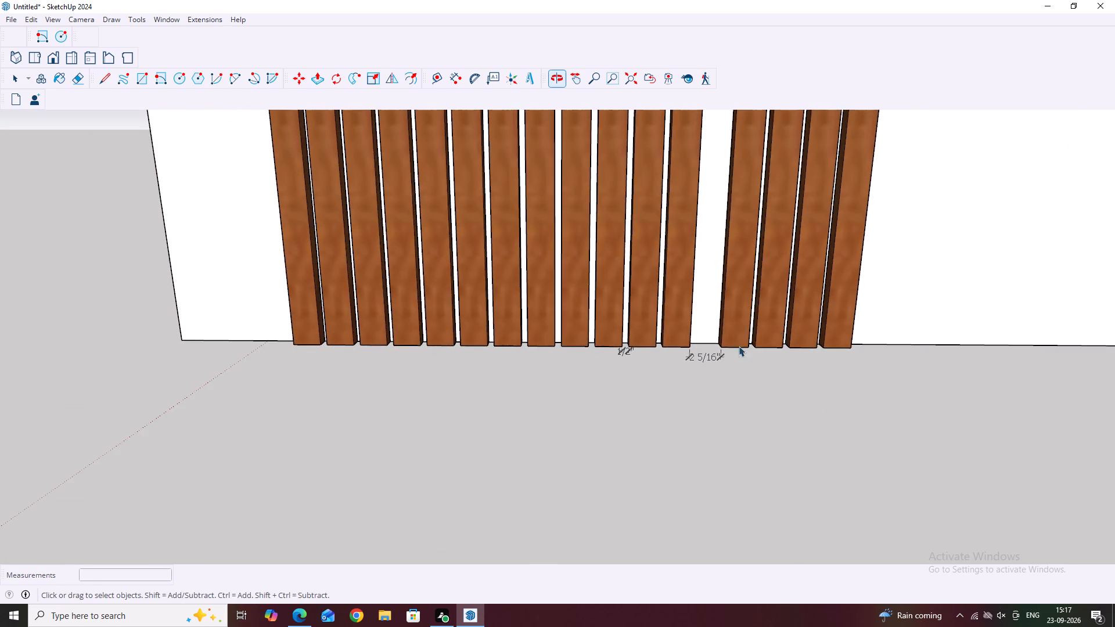
scroll(722, 354, up, 2)
middle_drag(675, 333, 637, 420)
click(592, 359)
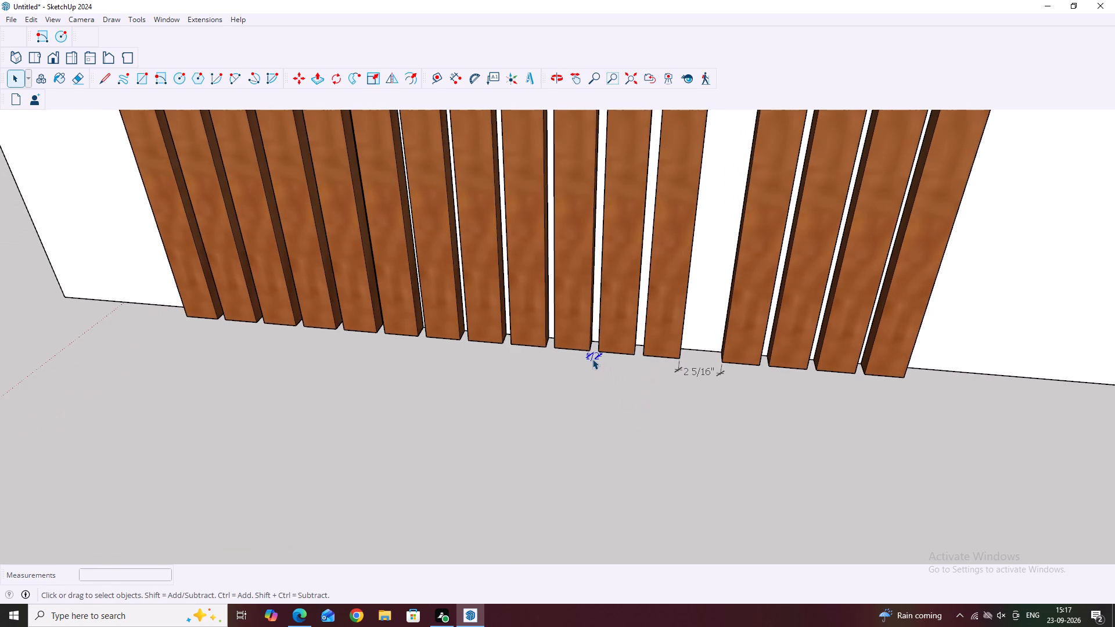
key(Delete)
Move the thirteenth and fourteenth strips 1 13/16" along the green axis toward the twelfth strip, leaving a 1/2" gap.
middle_drag(714, 366, 782, 392)
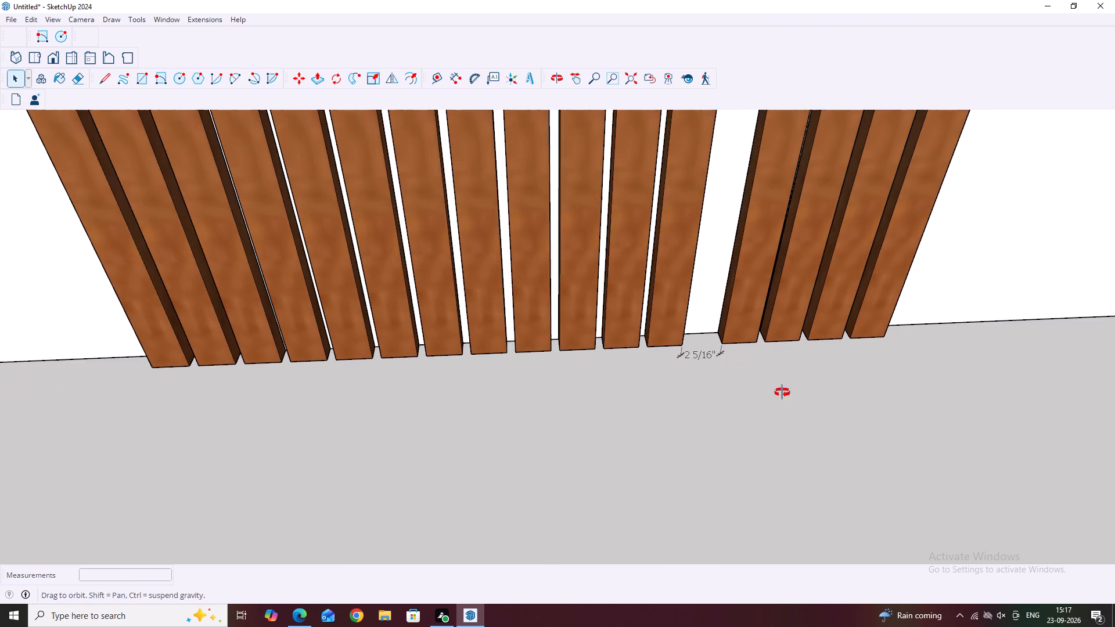
middle_drag(782, 392, 784, 390)
click(740, 337)
key(m)
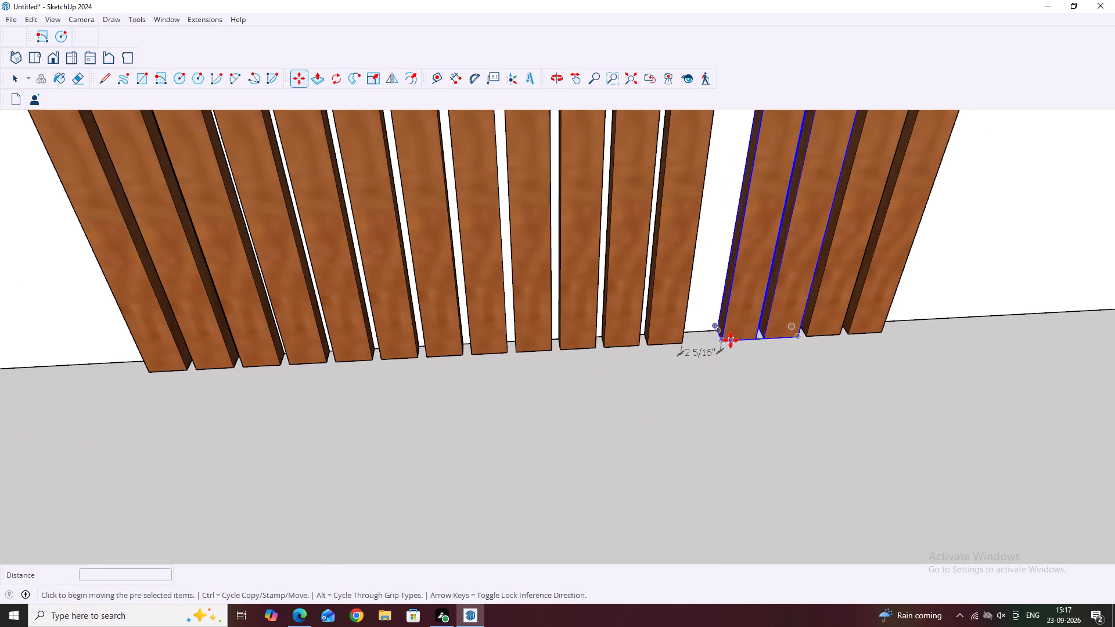
scroll(729, 340, up, 1)
click(720, 340)
scroll(693, 343, up, 4)
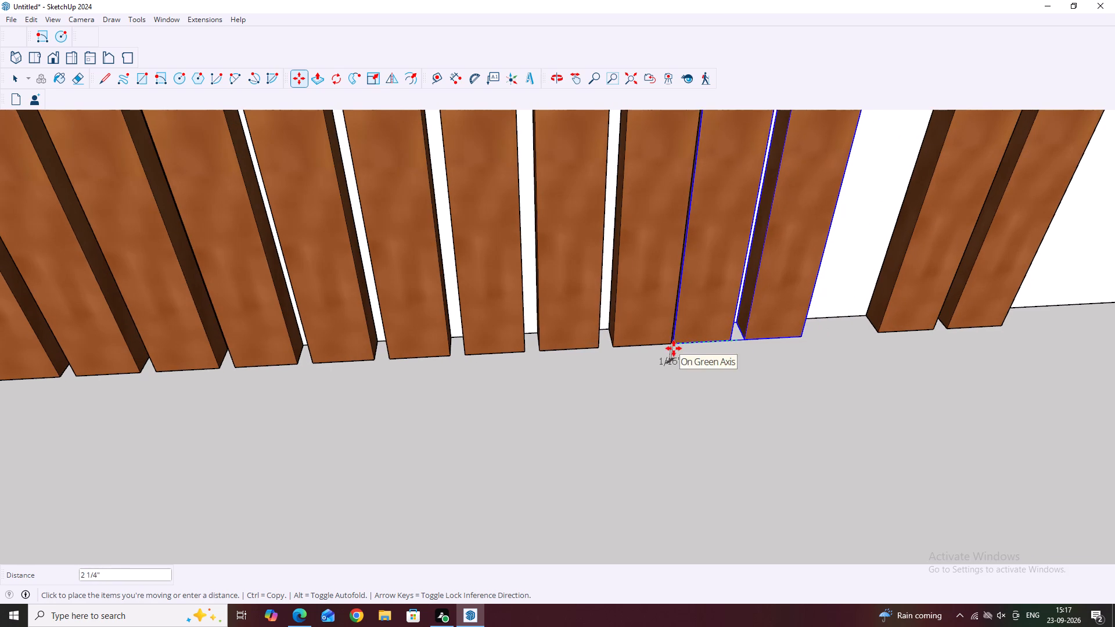
scroll(678, 349, up, 2)
middle_drag(681, 352, 620, 347)
scroll(689, 361, up, 2)
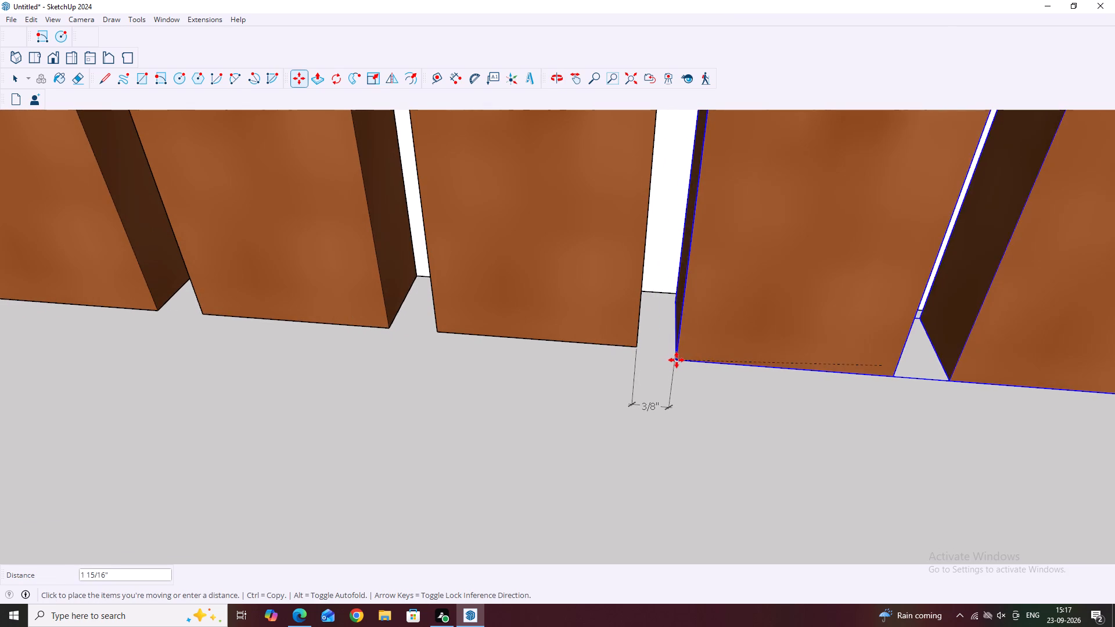
click(688, 362)
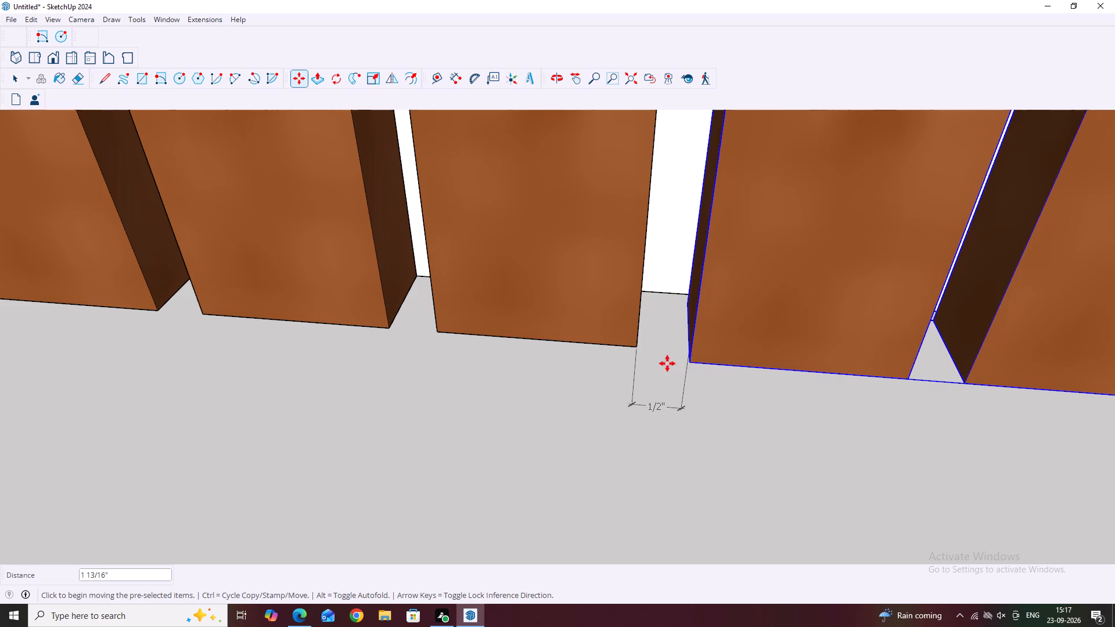
Delete the gap dimension between the twelfth and thirteenth strips.
scroll(667, 363, down, 2)
key(space)
scroll(733, 409, down, 4)
click(805, 445)
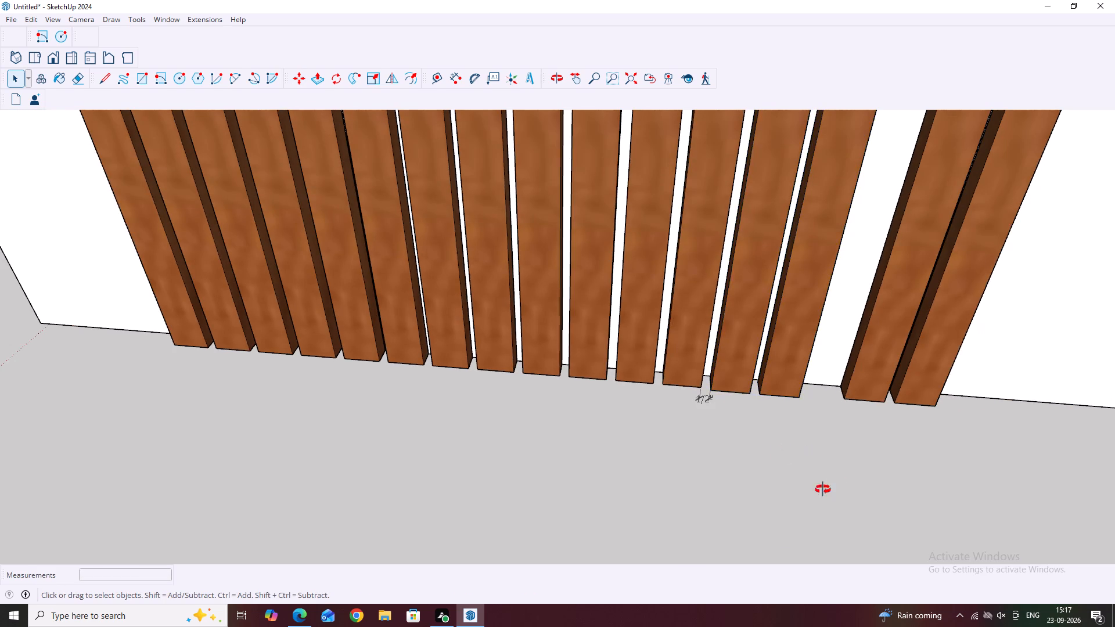
middle_drag(820, 489, 858, 412)
scroll(755, 380, up, 2)
click(700, 379)
click(679, 391)
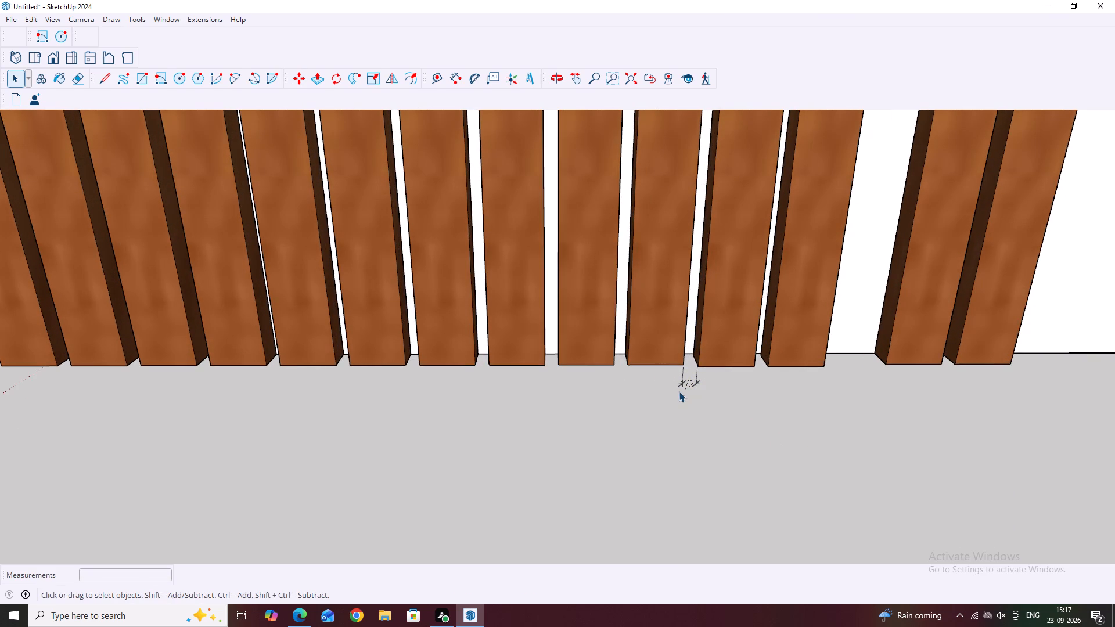
key(Delete)
scroll(683, 416, down, 2)
click(690, 392)
key(Delete)
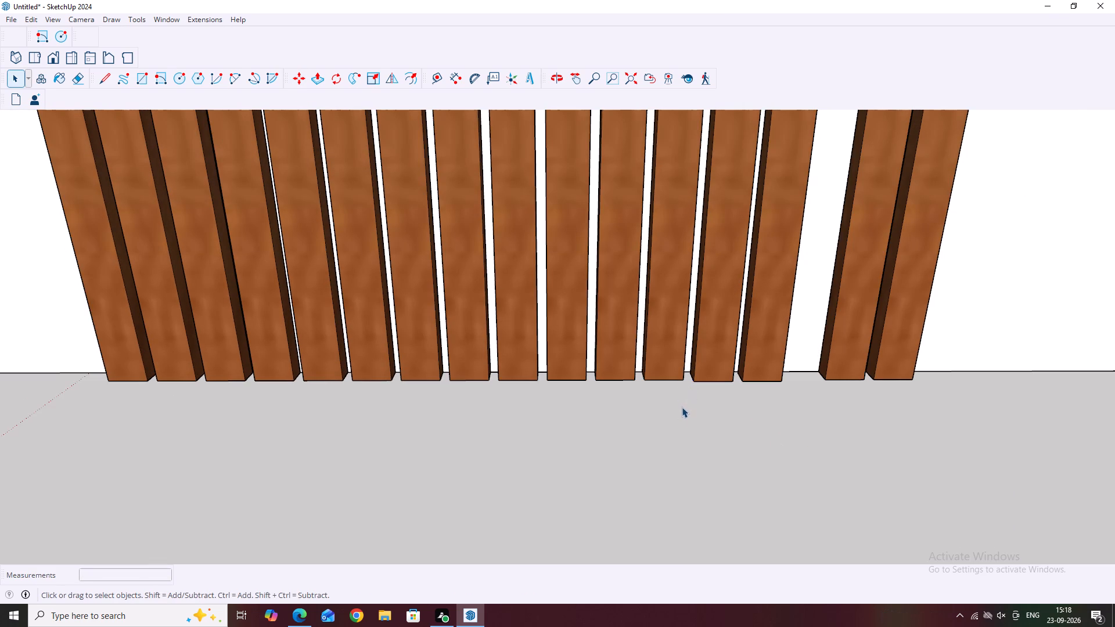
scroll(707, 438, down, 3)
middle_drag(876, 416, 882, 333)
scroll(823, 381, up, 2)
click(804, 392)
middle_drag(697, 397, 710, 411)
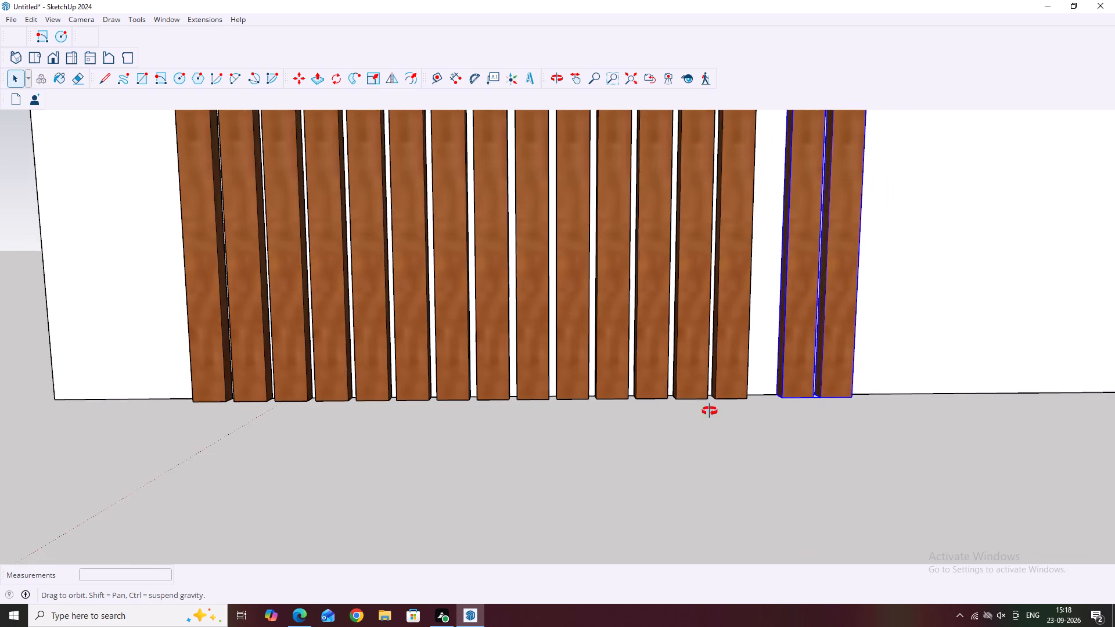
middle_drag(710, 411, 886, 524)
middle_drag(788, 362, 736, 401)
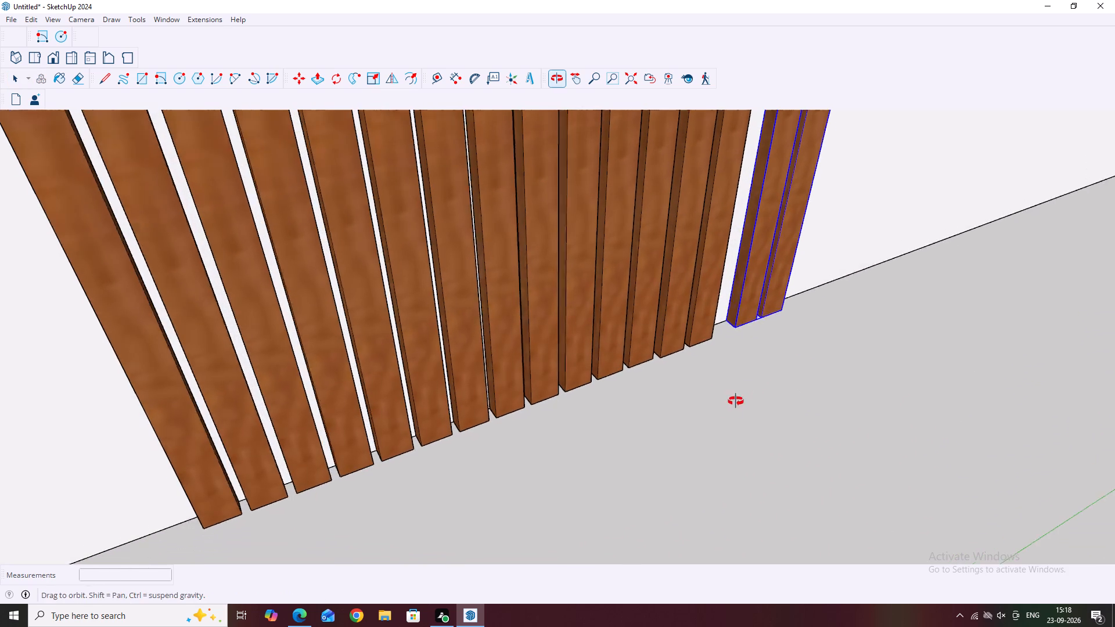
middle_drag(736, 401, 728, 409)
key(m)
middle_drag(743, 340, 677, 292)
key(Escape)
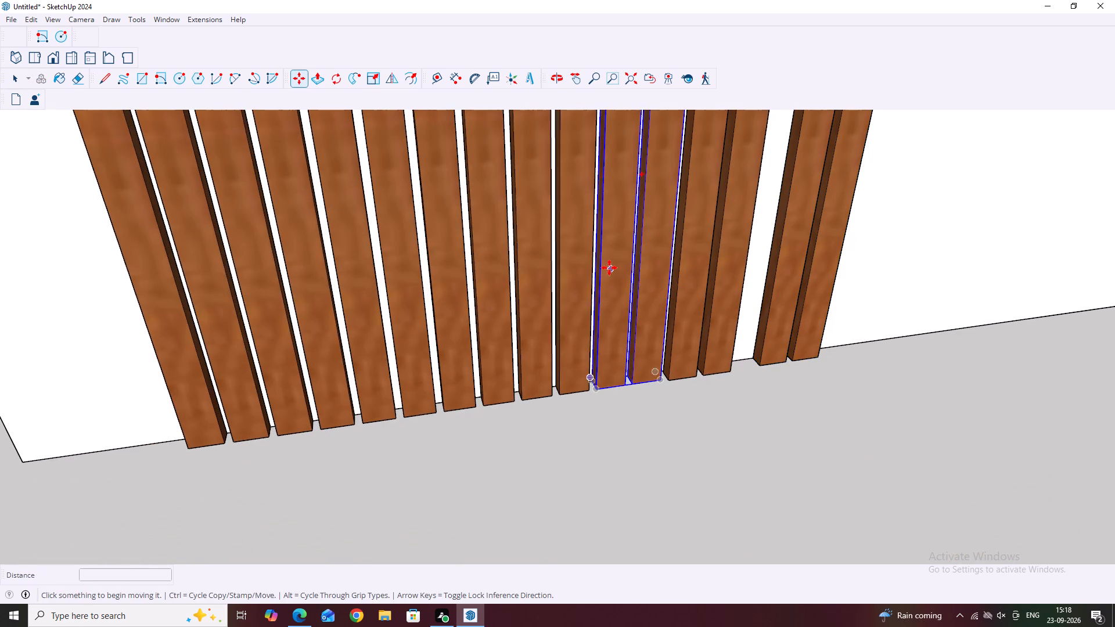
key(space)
Dimension the gap between the fourteenth and fifteenth strips at their front bottom corners.
click(459, 79)
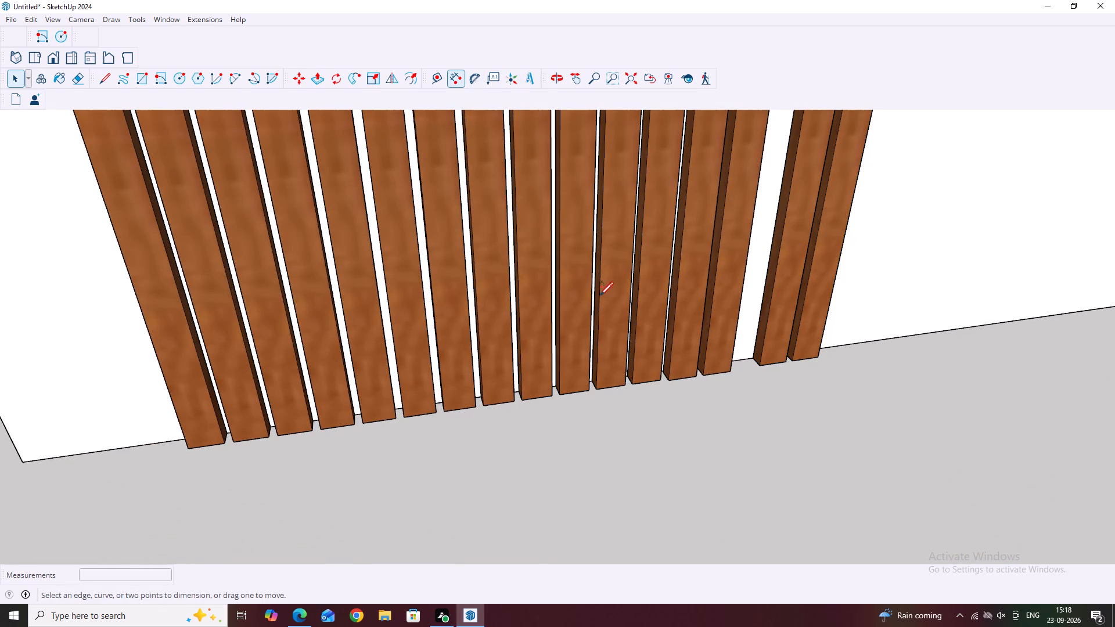
scroll(737, 351, up, 2)
middle_drag(778, 397, 678, 364)
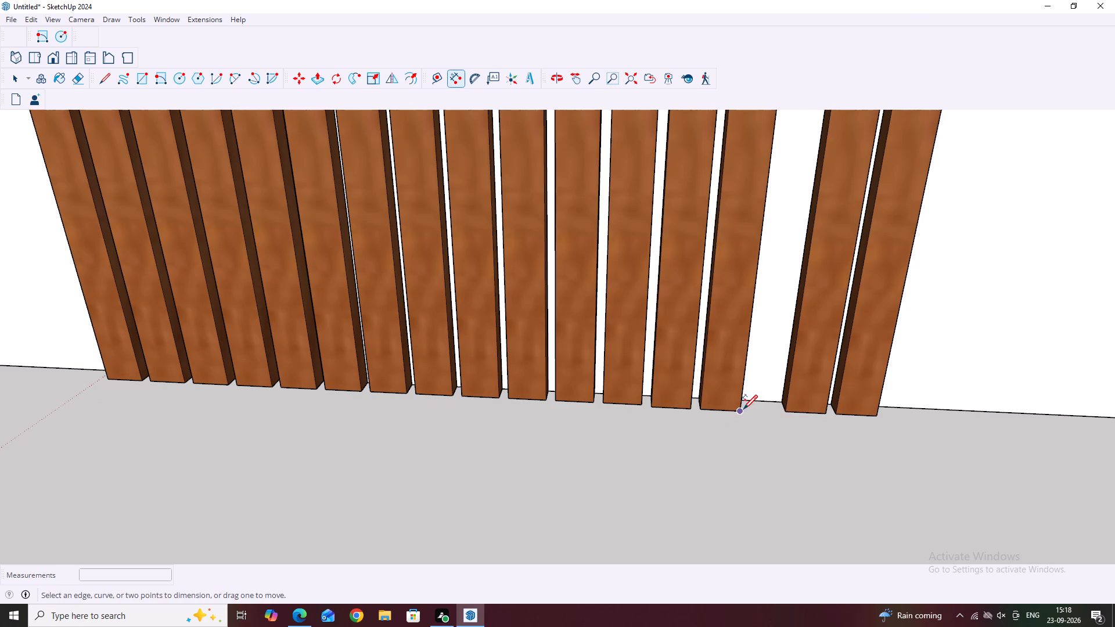
click(744, 408)
click(786, 410)
click(787, 423)
Move the fifteenth and sixteenth strips 1 13/16" toward the fourteenth strip, leaving a 1/2" gap.
key(space)
middle_click(803, 409)
scroll(803, 409, up, 1)
click(810, 409)
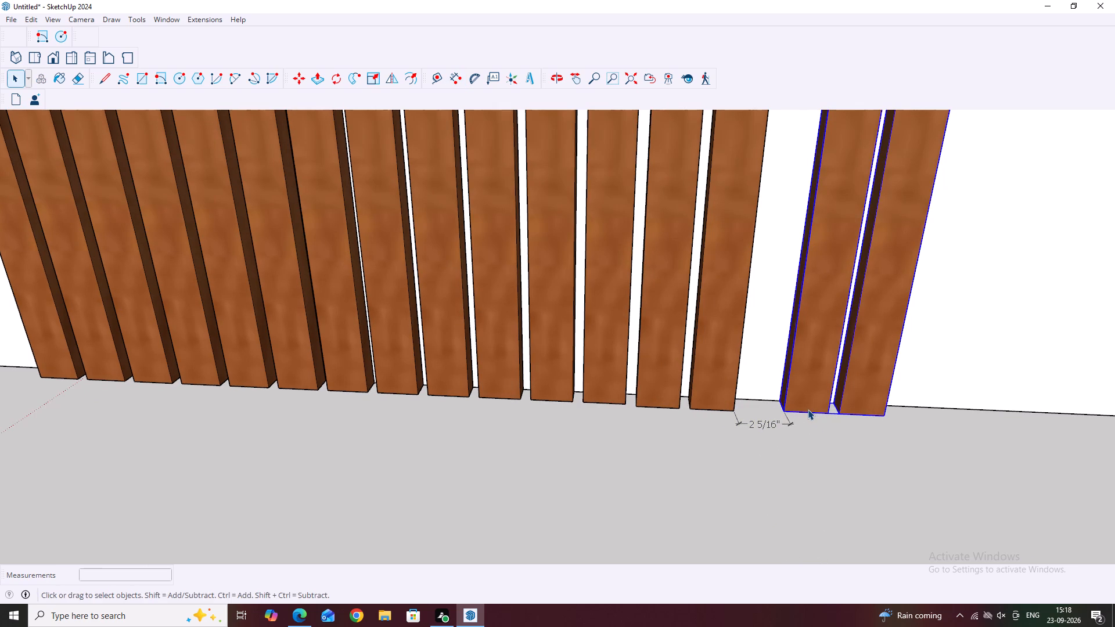
key(m)
scroll(786, 413, up, 2)
middle_drag(778, 409, 771, 403)
click(784, 413)
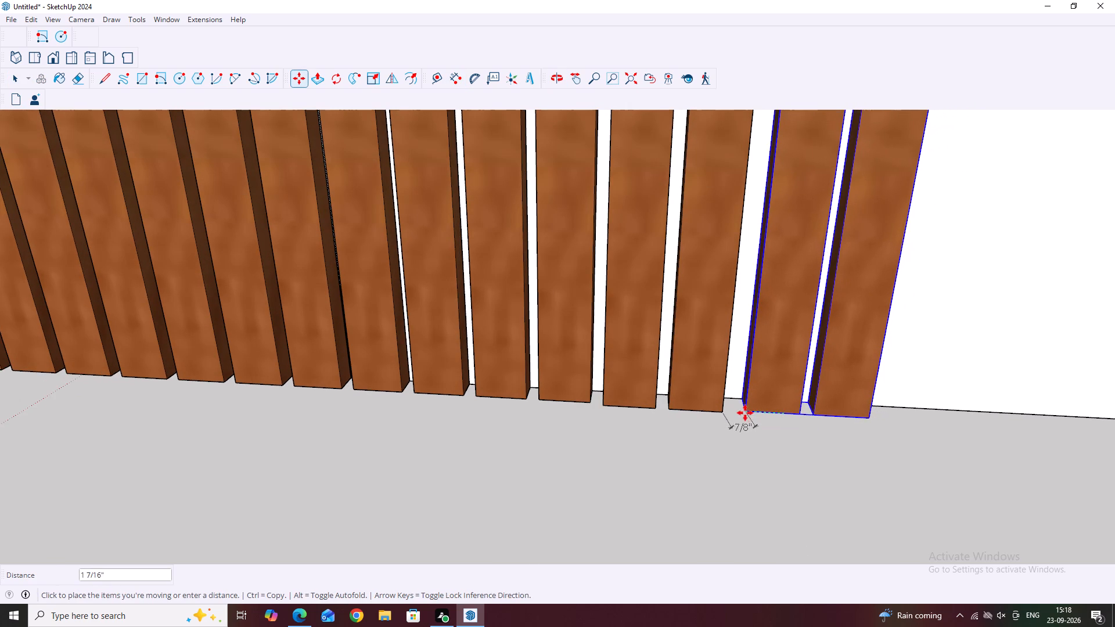
scroll(739, 414, up, 2)
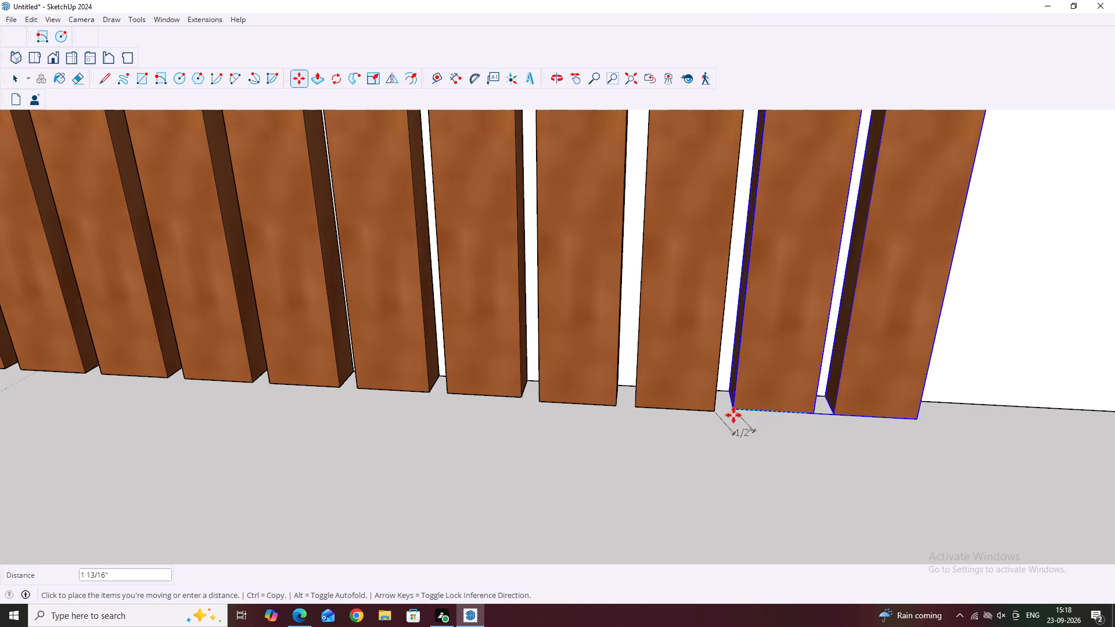
click(733, 415)
key(space)
click(779, 470)
Delete the gap dimension between the fourteenth and fifteenth strips.
scroll(716, 466, down, 1)
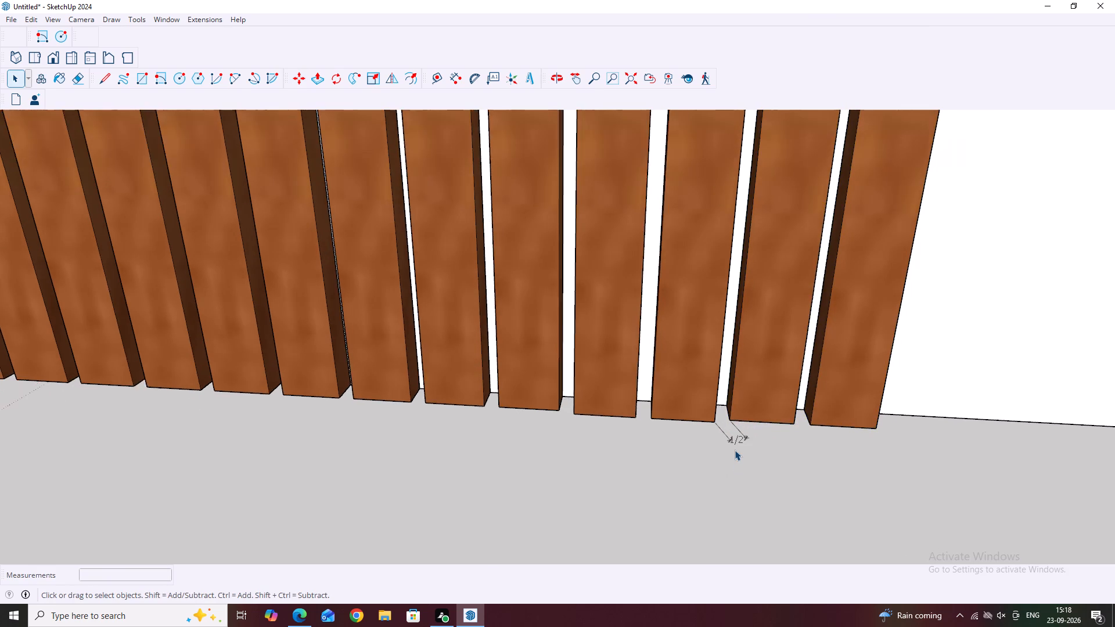
scroll(735, 446, up, 2)
click(792, 432)
drag(726, 445, 732, 440)
click(740, 430)
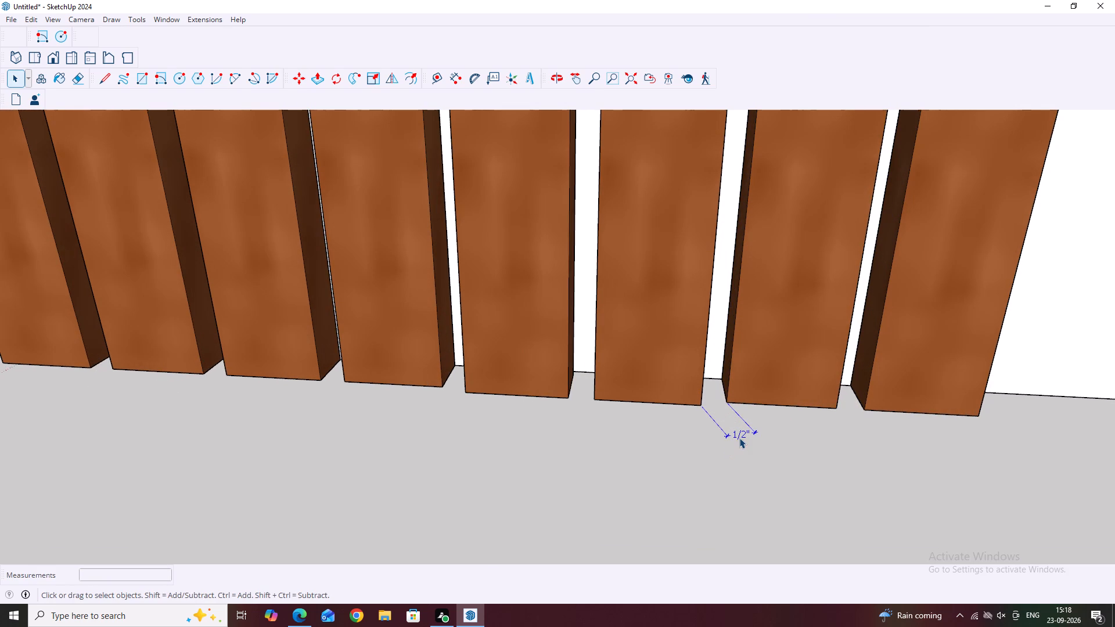
click(739, 438)
key(Delete)
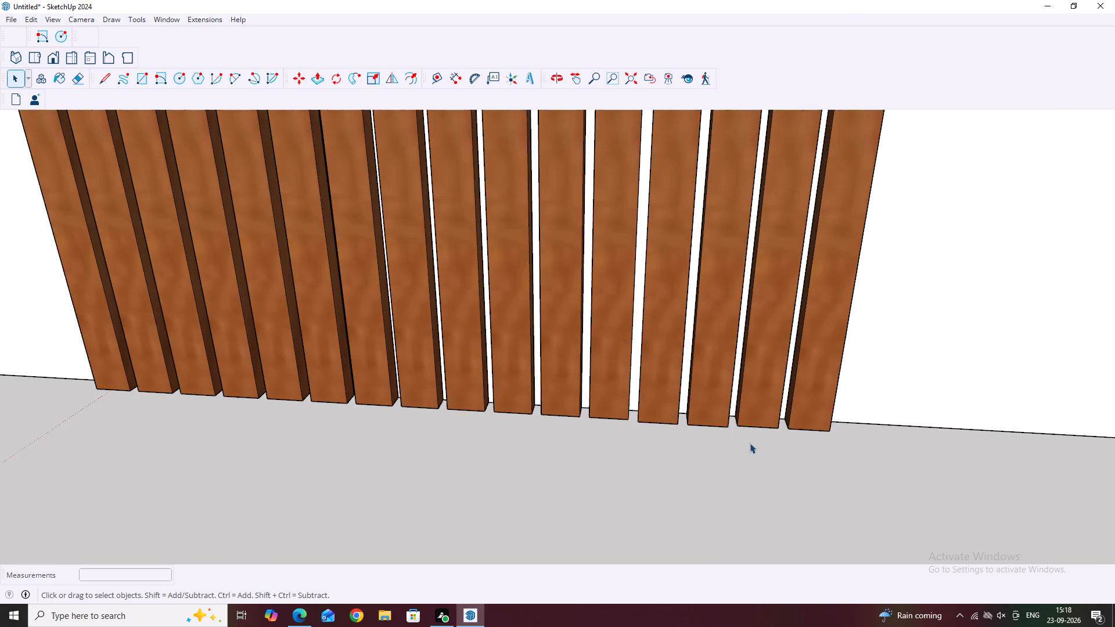
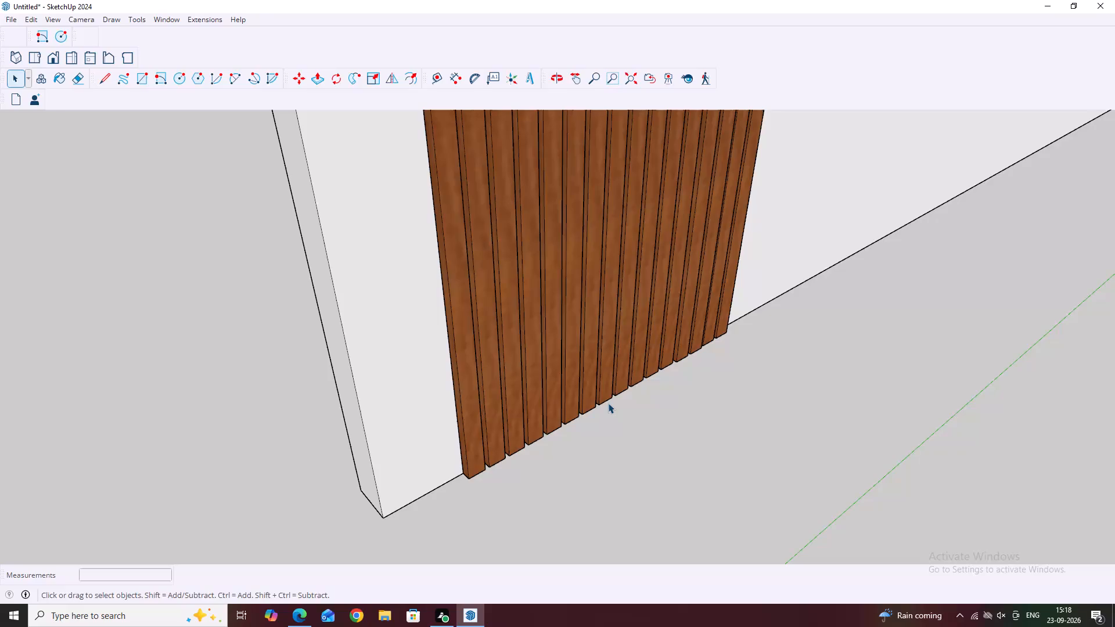
Examine the wooden slat panel on the wall from several angles, including its base and far edge.
scroll(817, 367, down, 9)
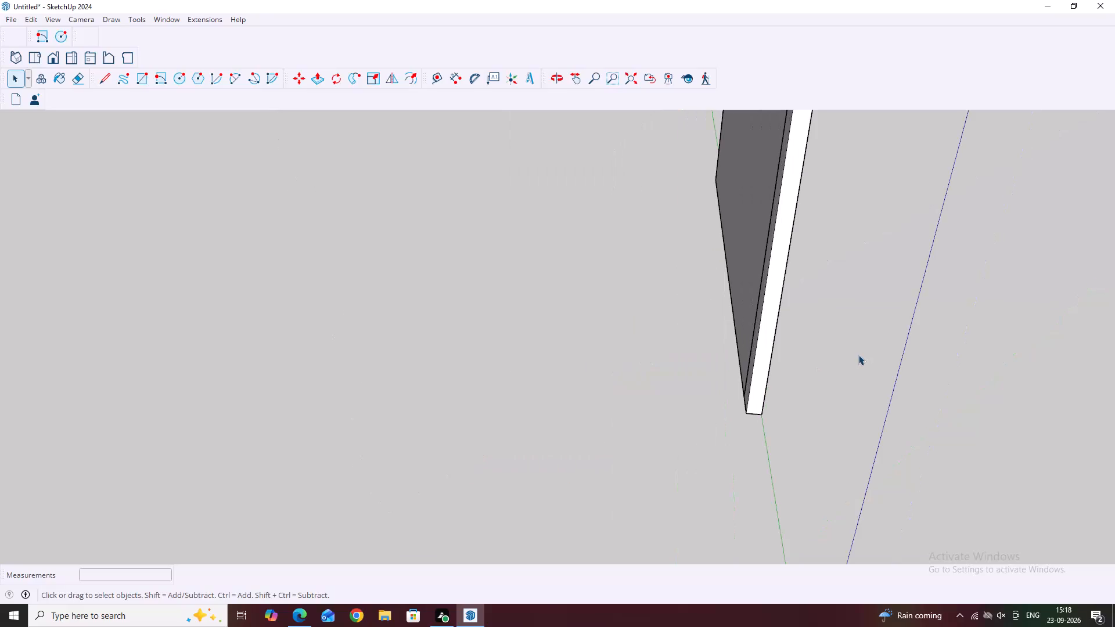
middle_drag(775, 356, 636, 297)
middle_drag(761, 344, 729, 336)
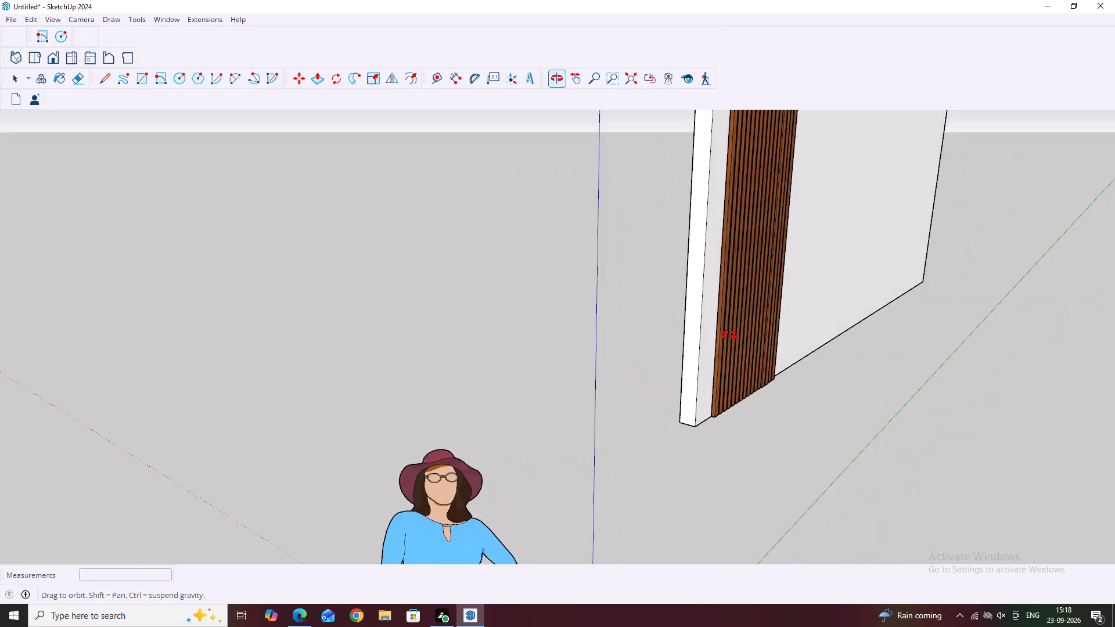
middle_drag(729, 336, 599, 326)
scroll(617, 334, down, 9)
middle_drag(734, 287, 669, 459)
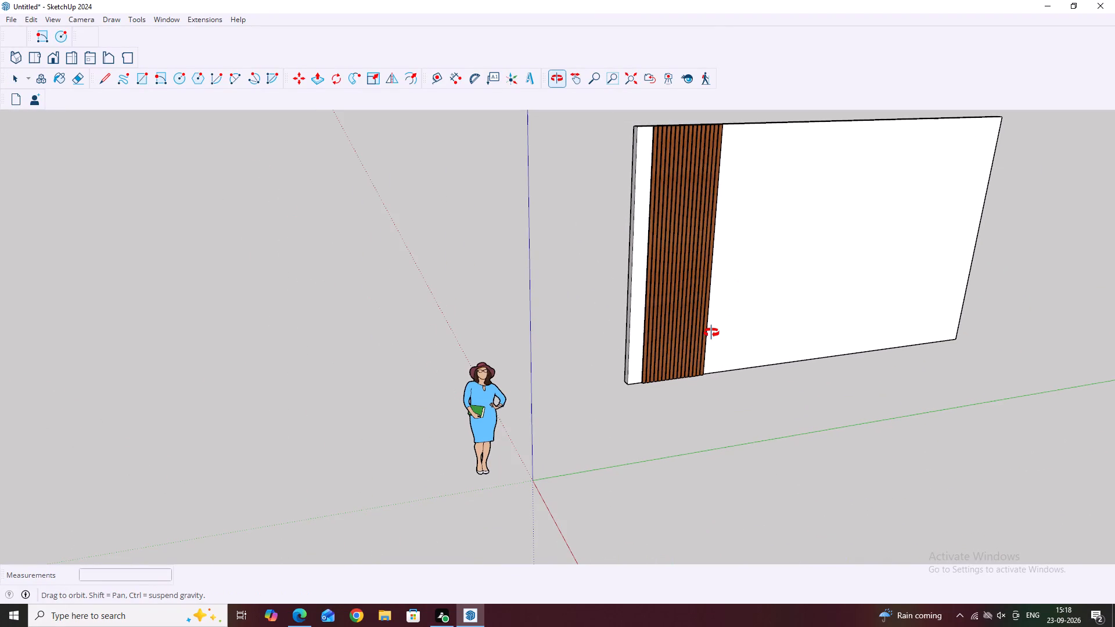
middle_drag(749, 215, 728, 363)
middle_drag(775, 374, 739, 229)
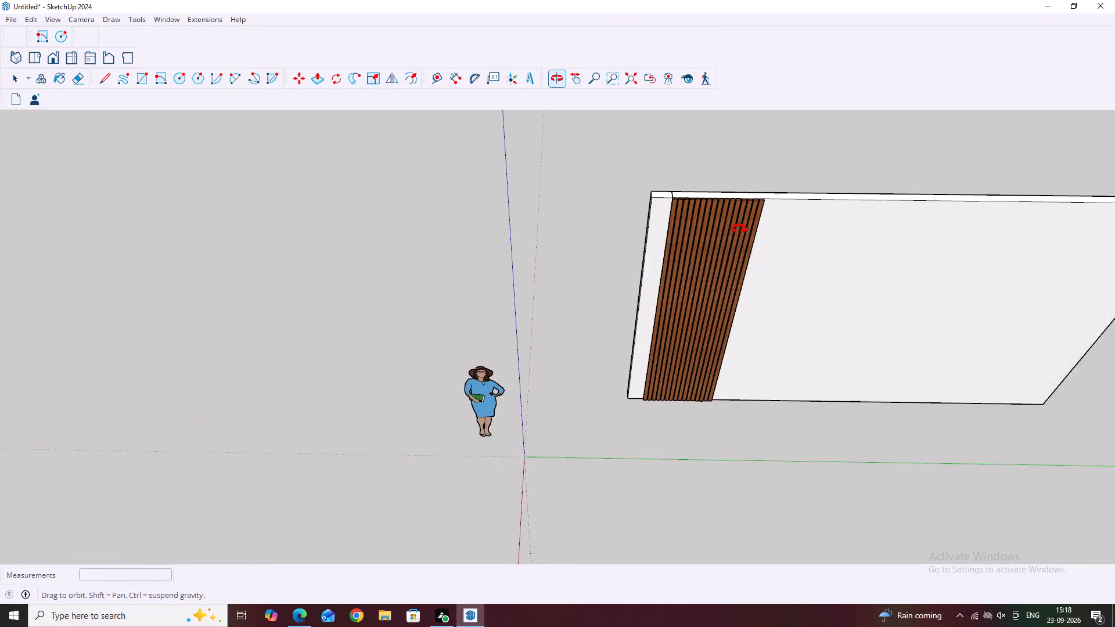
middle_drag(739, 229, 735, 226)
scroll(727, 227, down, 5)
scroll(775, 313, down, 3)
middle_drag(843, 337, 849, 250)
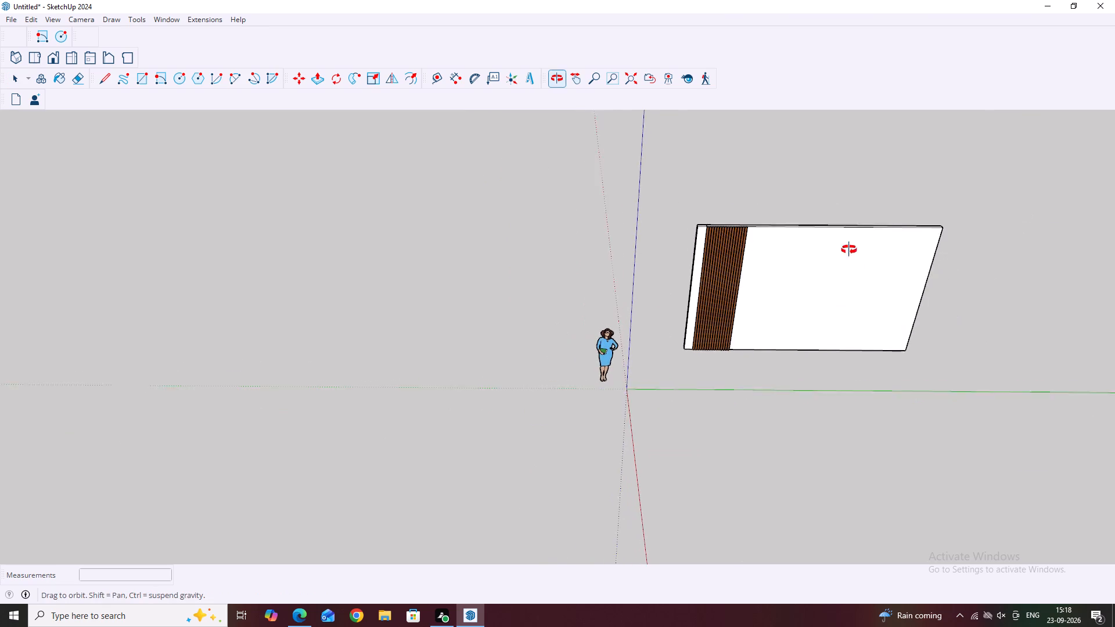
middle_drag(849, 250, 847, 243)
scroll(738, 306, up, 15)
scroll(603, 330, up, 4)
scroll(742, 333, up, 3)
middle_drag(828, 336, 763, 268)
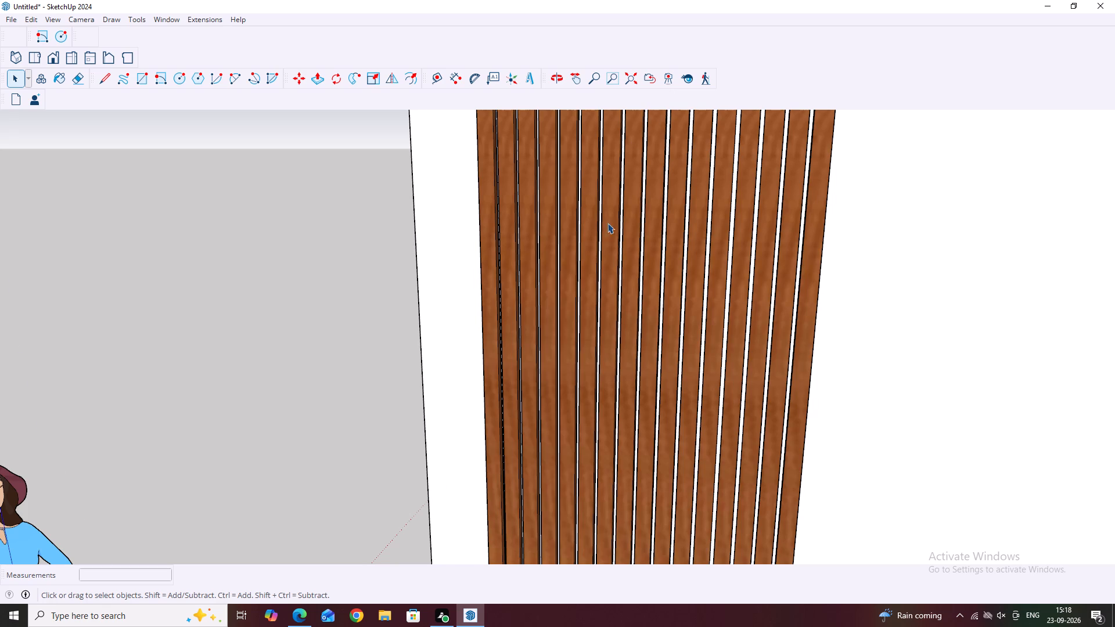
scroll(606, 219, down, 4)
middle_drag(684, 408, 801, 336)
scroll(684, 336, down, 4)
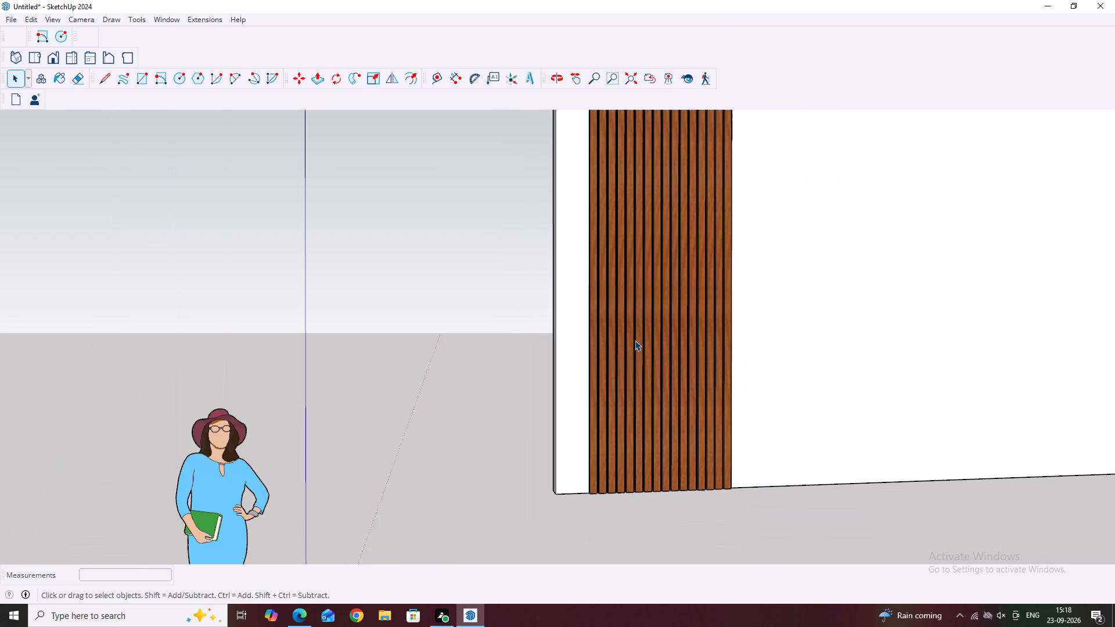
middle_drag(713, 447, 700, 497)
scroll(720, 505, up, 2)
middle_drag(731, 468, 706, 519)
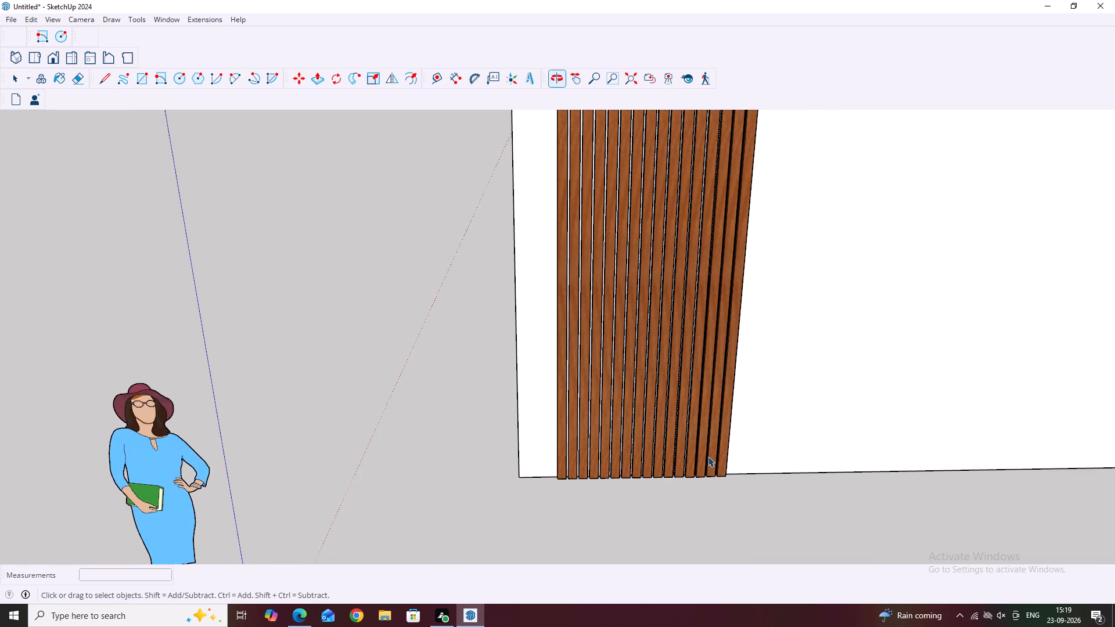
Copy the last four slats at the row's inner end about 10 1/8" along the wall to extend the panel.
click(711, 460)
middle_drag(713, 415, 751, 564)
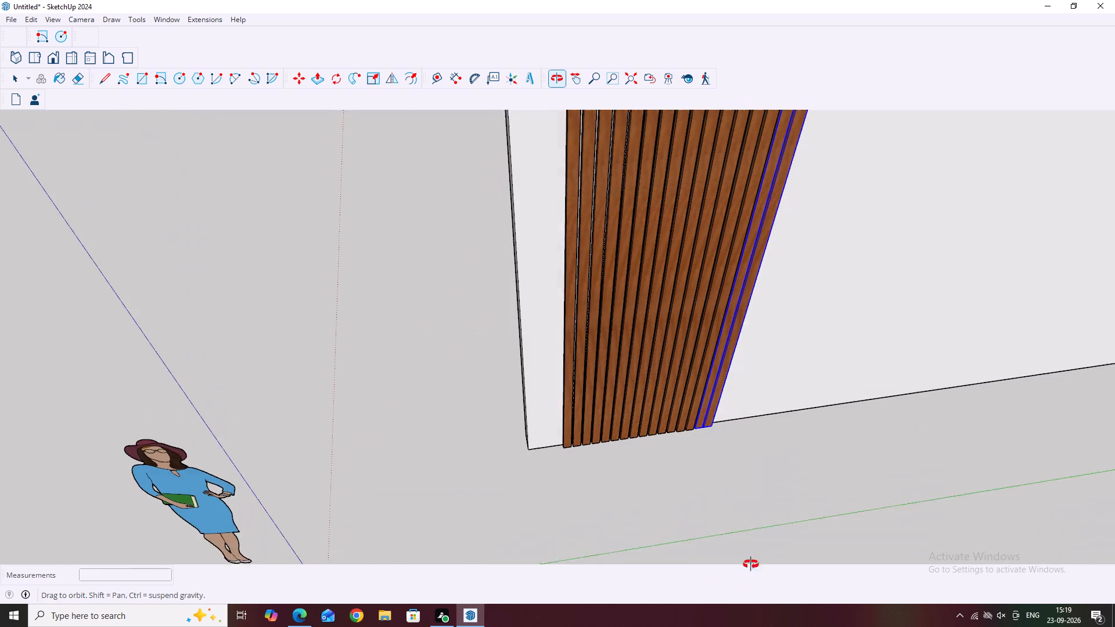
middle_drag(751, 564, 751, 560)
scroll(674, 438, up, 2)
middle_drag(771, 455, 708, 374)
click(687, 450)
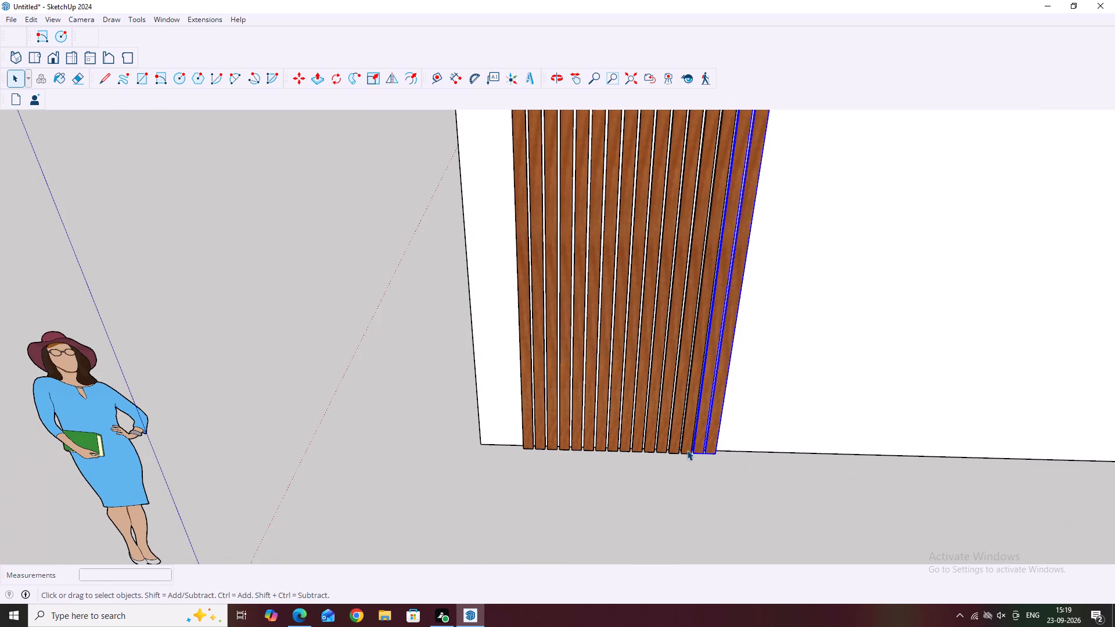
scroll(696, 454, up, 4)
middle_click(697, 454)
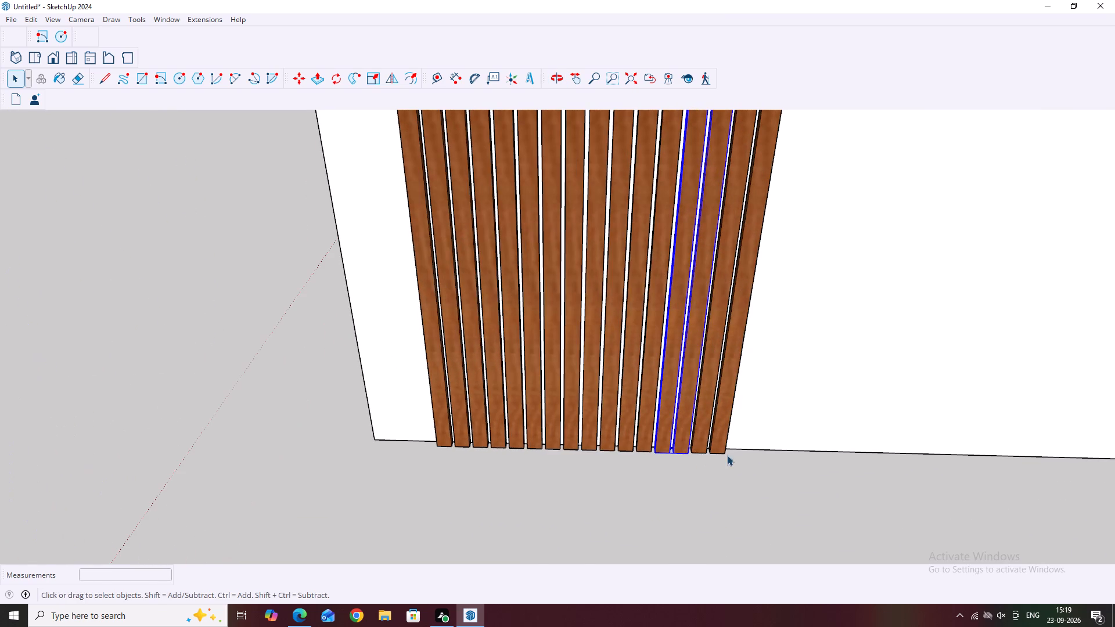
drag(729, 453, 677, 450)
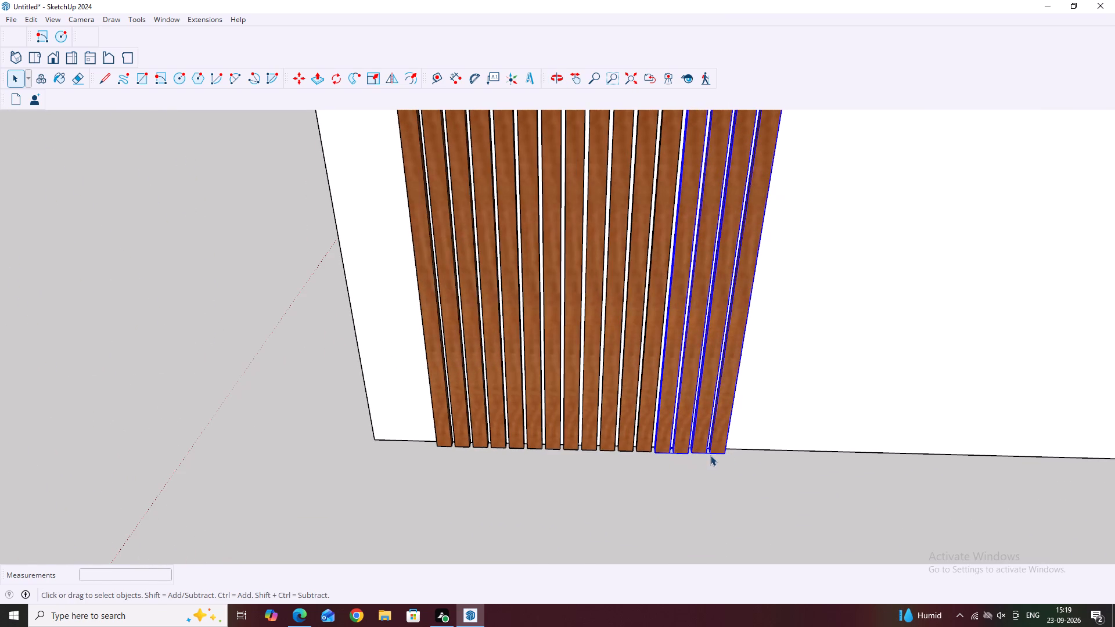
middle_drag(668, 449, 725, 403)
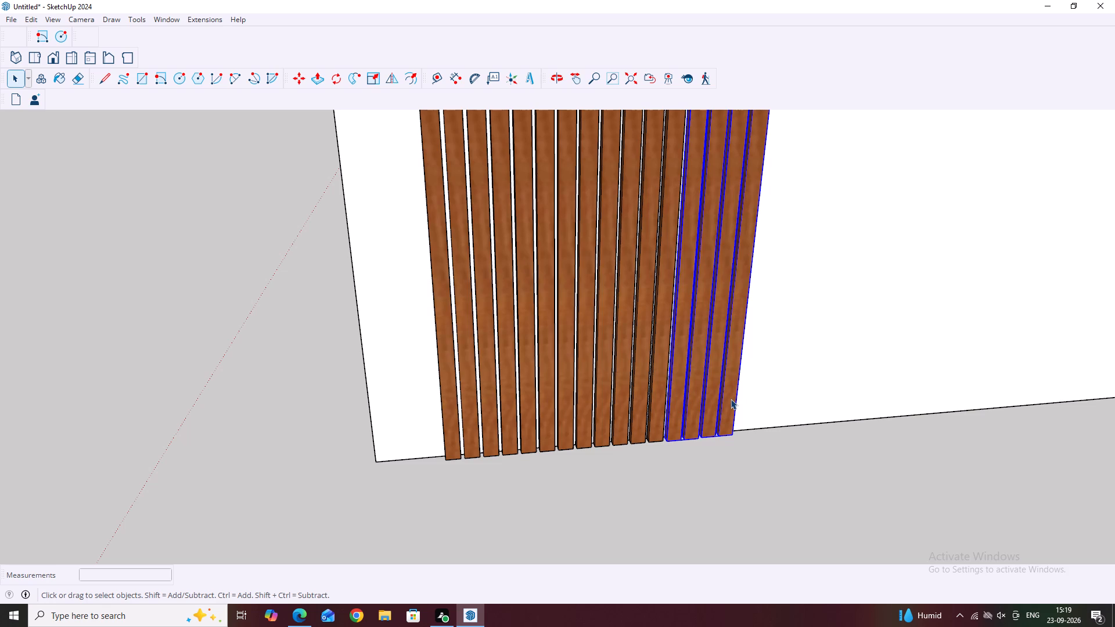
key(m)
scroll(684, 440, up, 7)
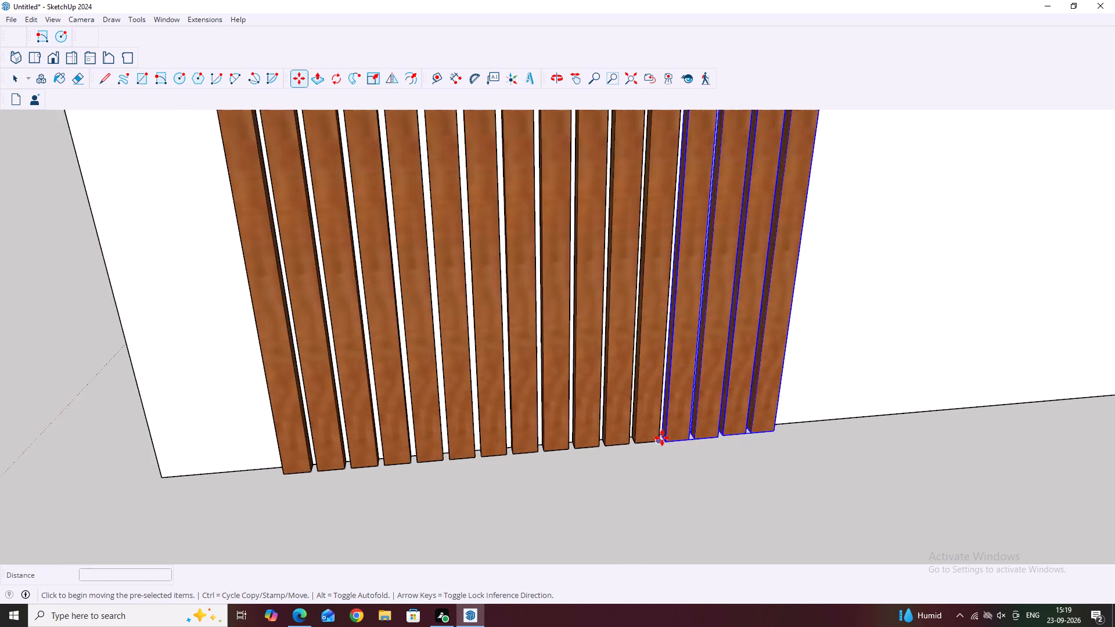
scroll(662, 438, up, 9)
click(663, 438)
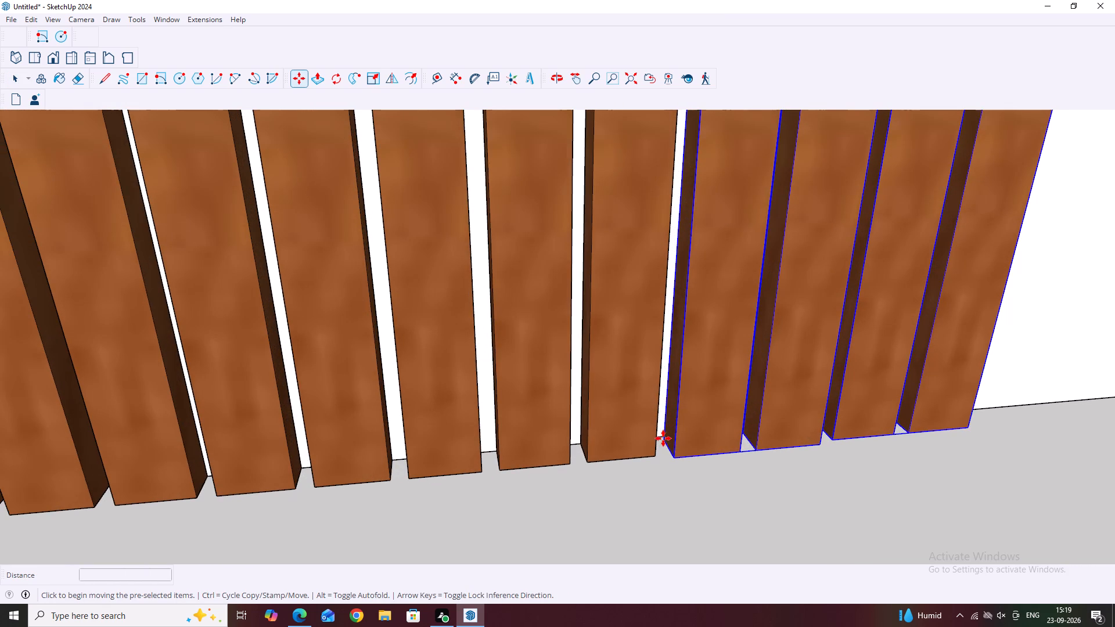
scroll(711, 438, down, 2)
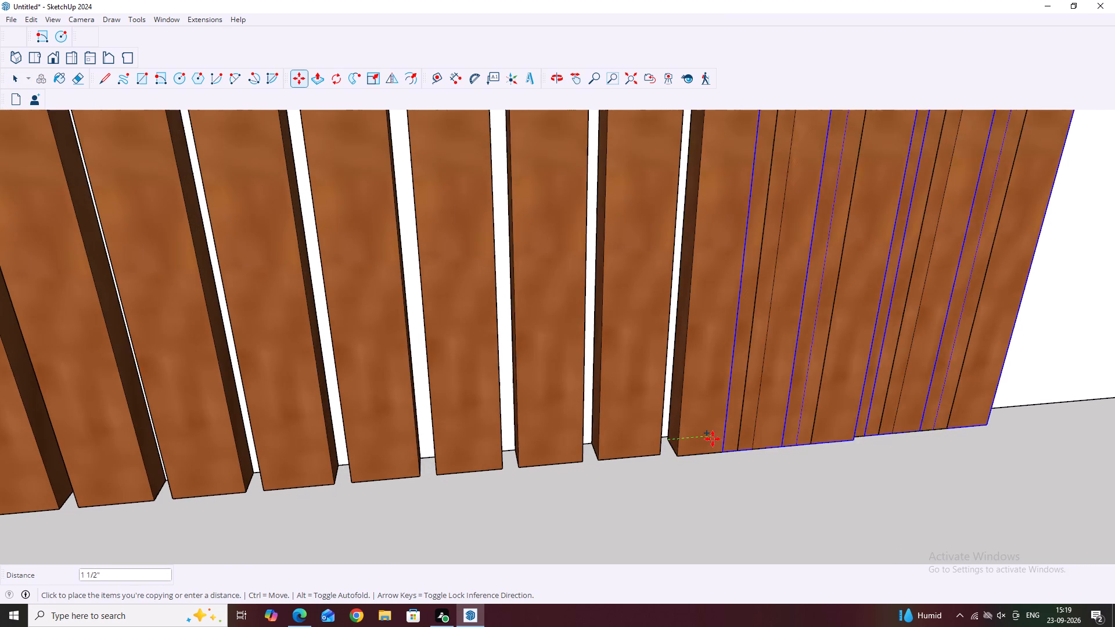
scroll(713, 439, down, 1)
scroll(853, 402, down, 9)
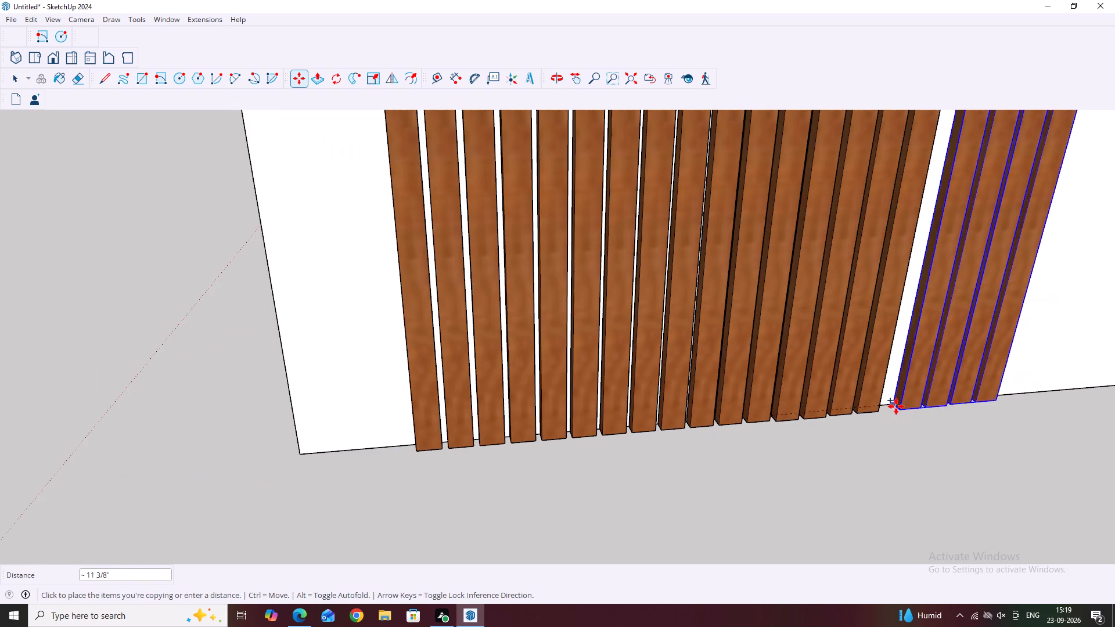
scroll(896, 406, up, 3)
middle_drag(888, 408, 807, 410)
scroll(917, 445, up, 2)
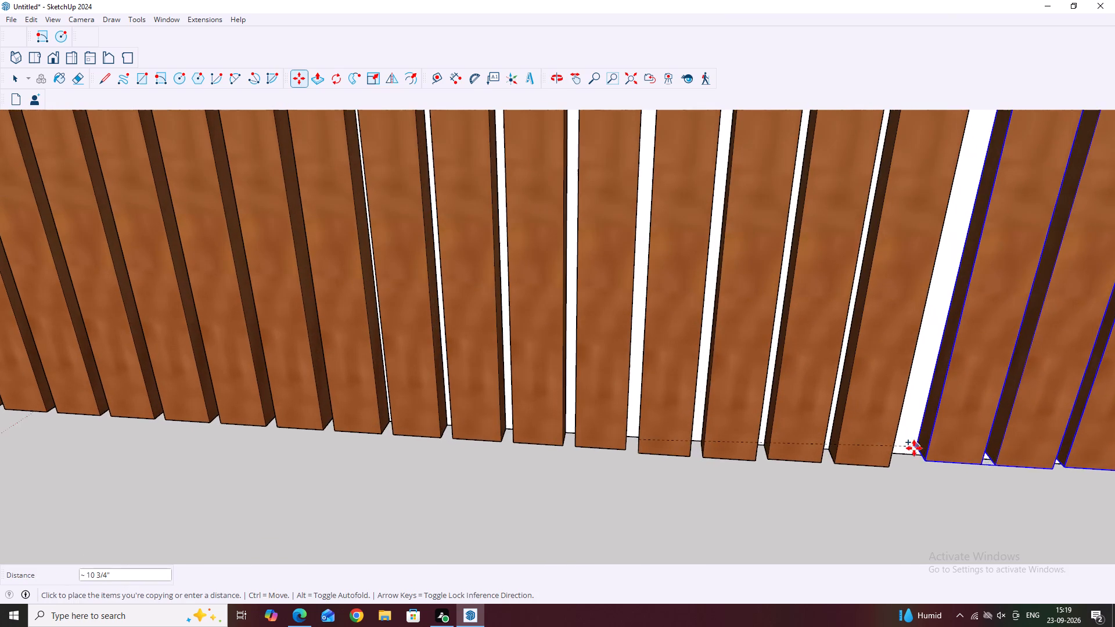
middle_drag(902, 459, 895, 462)
scroll(894, 461, up, 2)
click(904, 461)
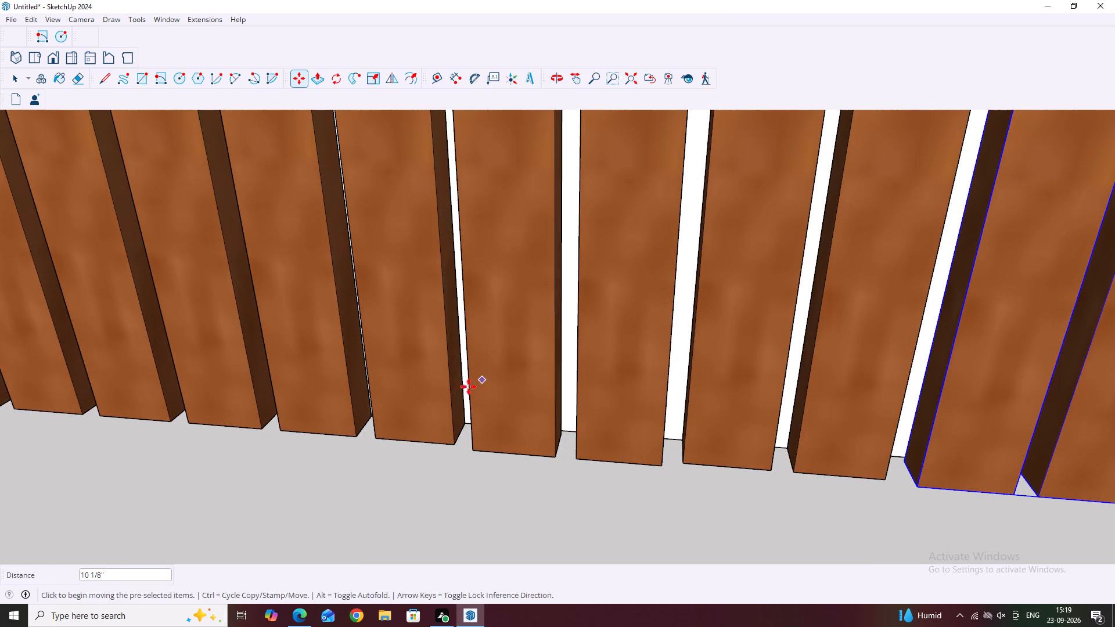
key(Escape)
scroll(422, 373, down, 8)
middle_drag(841, 467, 806, 278)
middle_drag(607, 388, 616, 405)
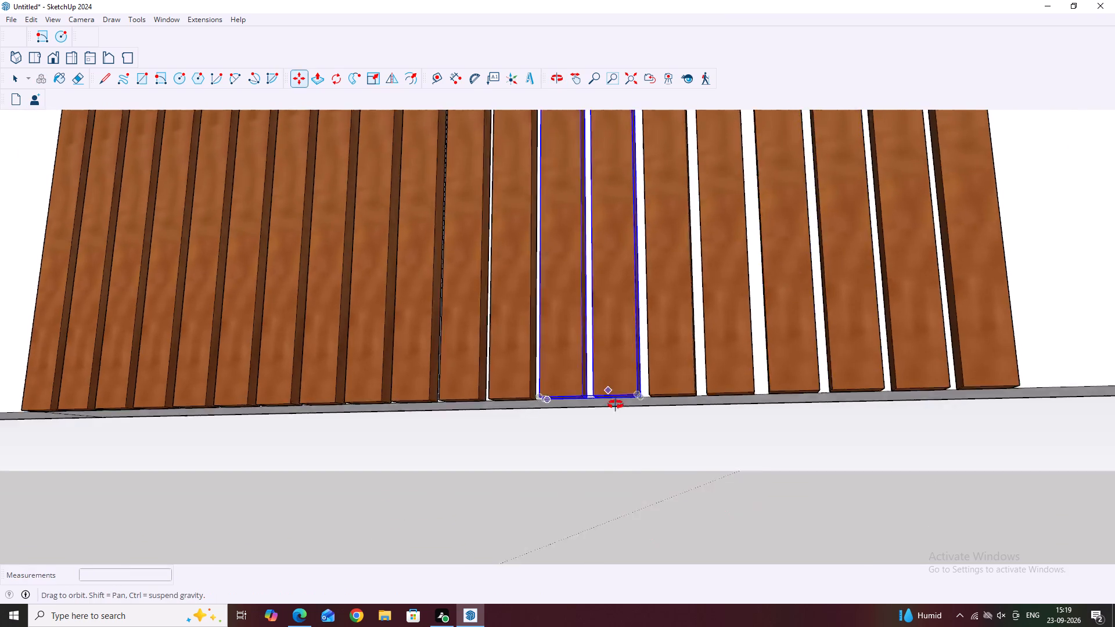
middle_drag(616, 405, 743, 525)
click(782, 465)
key(space)
Dimension the gap between the original slat row and the first copied slat at the base.
scroll(685, 448, down, 4)
middle_drag(760, 413, 735, 418)
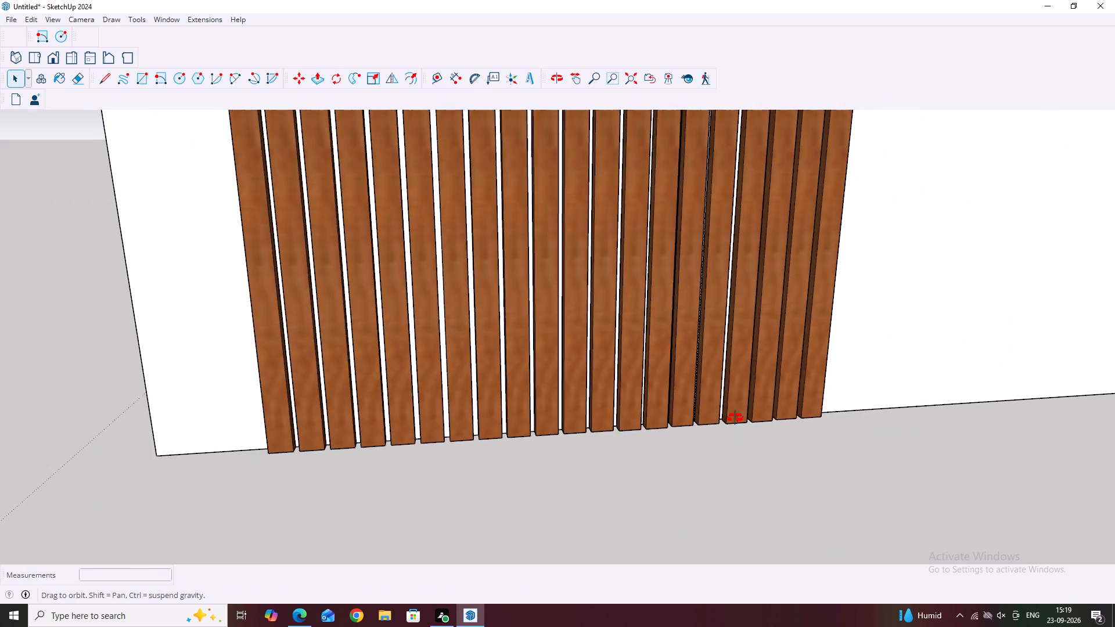
middle_drag(735, 418, 629, 416)
middle_drag(736, 474, 753, 467)
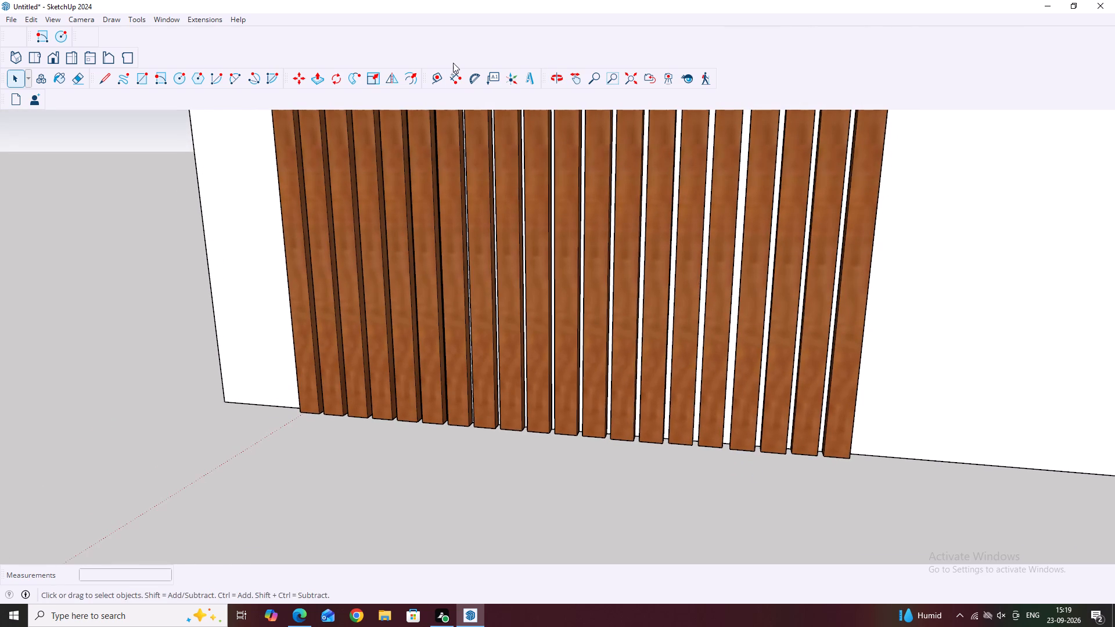
click(452, 79)
scroll(726, 464, up, 4)
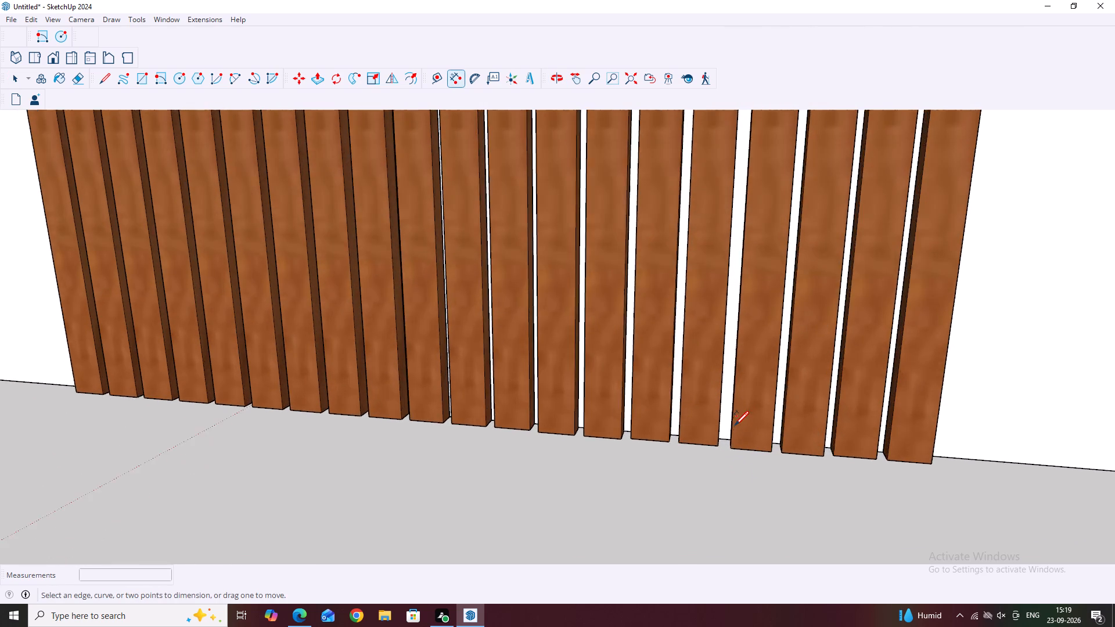
scroll(735, 424, up, 9)
click(708, 441)
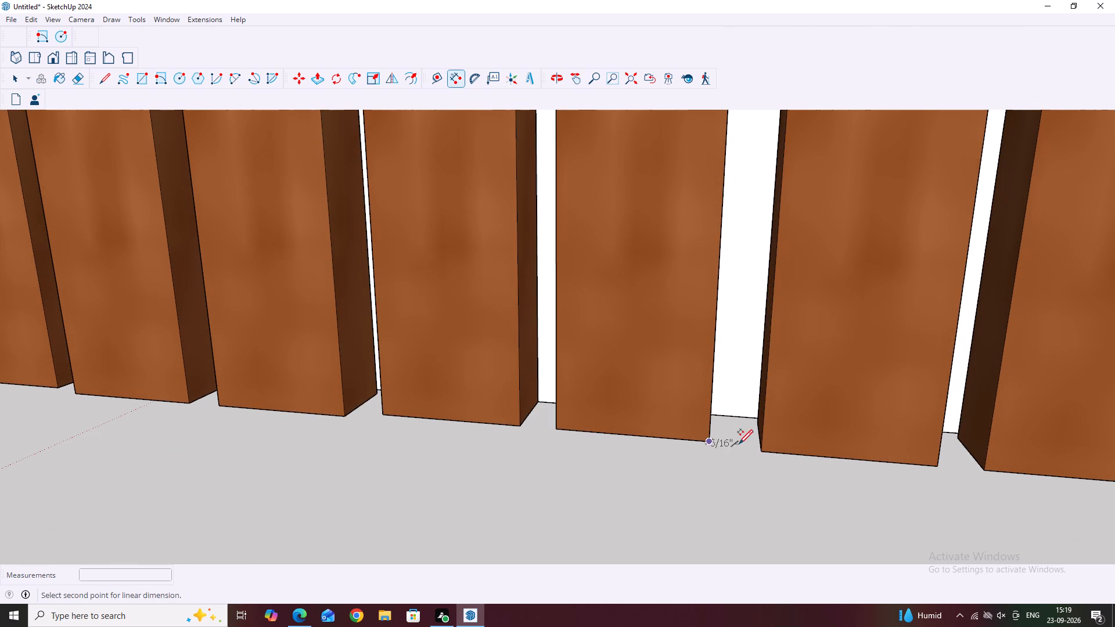
click(760, 446)
click(758, 471)
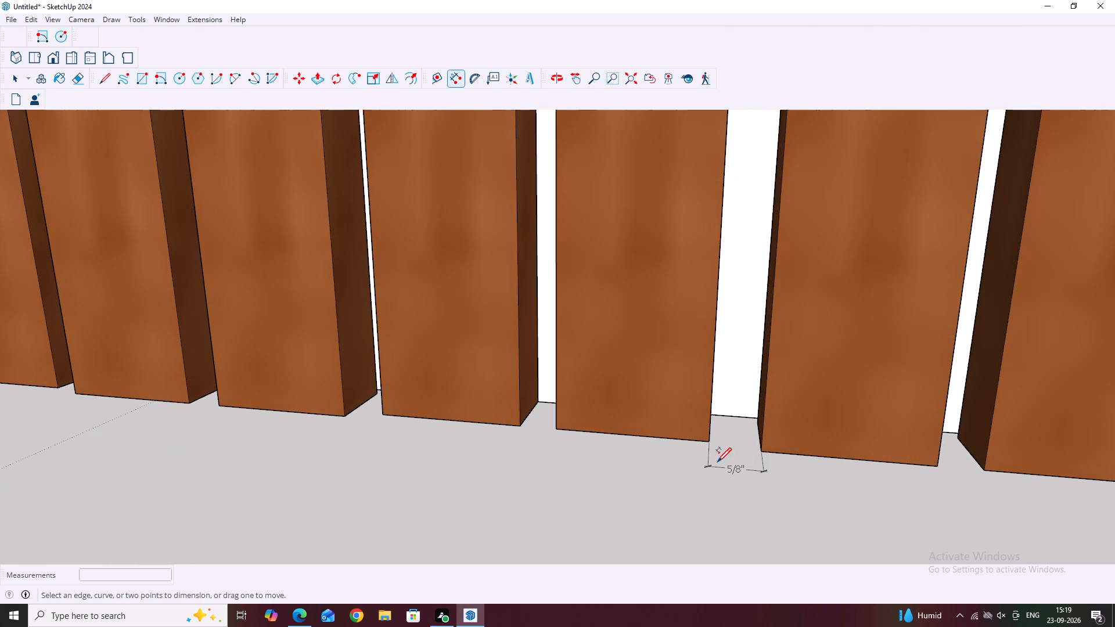
key(Escape)
key(space)
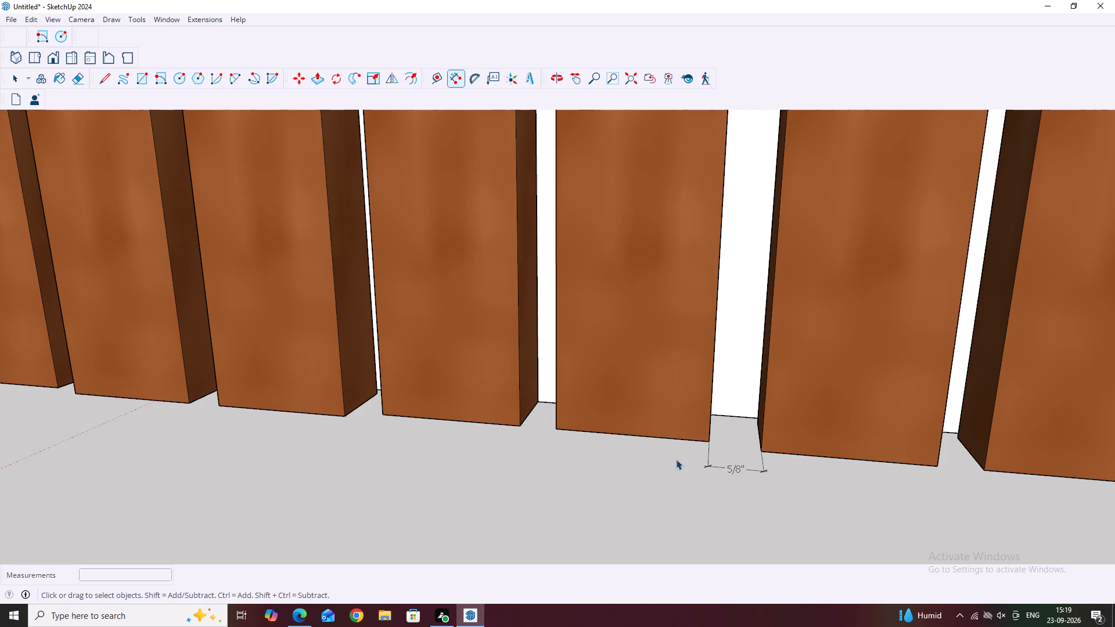
Move the first copied pair of slats toward the original row to leave a 1/2" gap.
click(831, 462)
click(800, 446)
scroll(736, 412, down, 4)
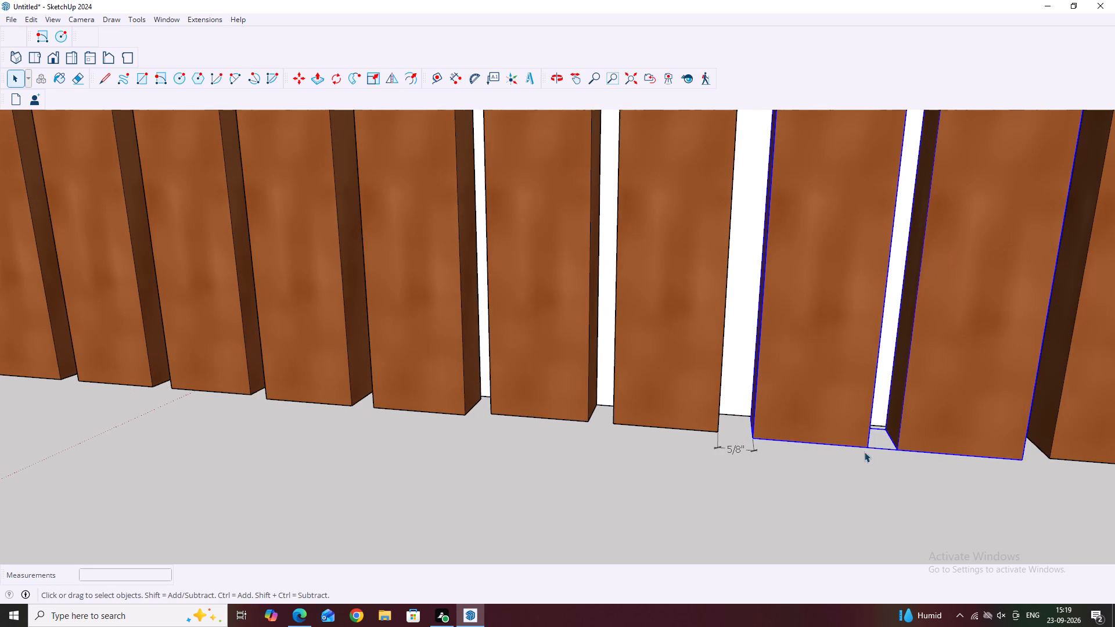
scroll(902, 451, down, 3)
middle_drag(910, 439, 921, 427)
key(m)
scroll(838, 430, up, 2)
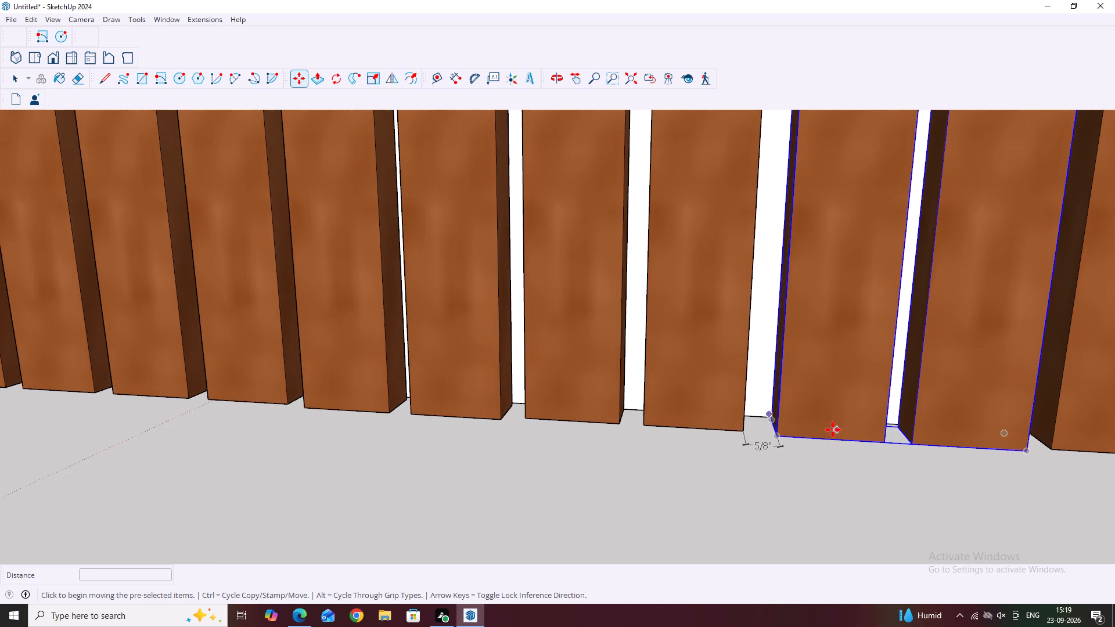
scroll(784, 426, down, 2)
click(778, 434)
scroll(774, 434, up, 2)
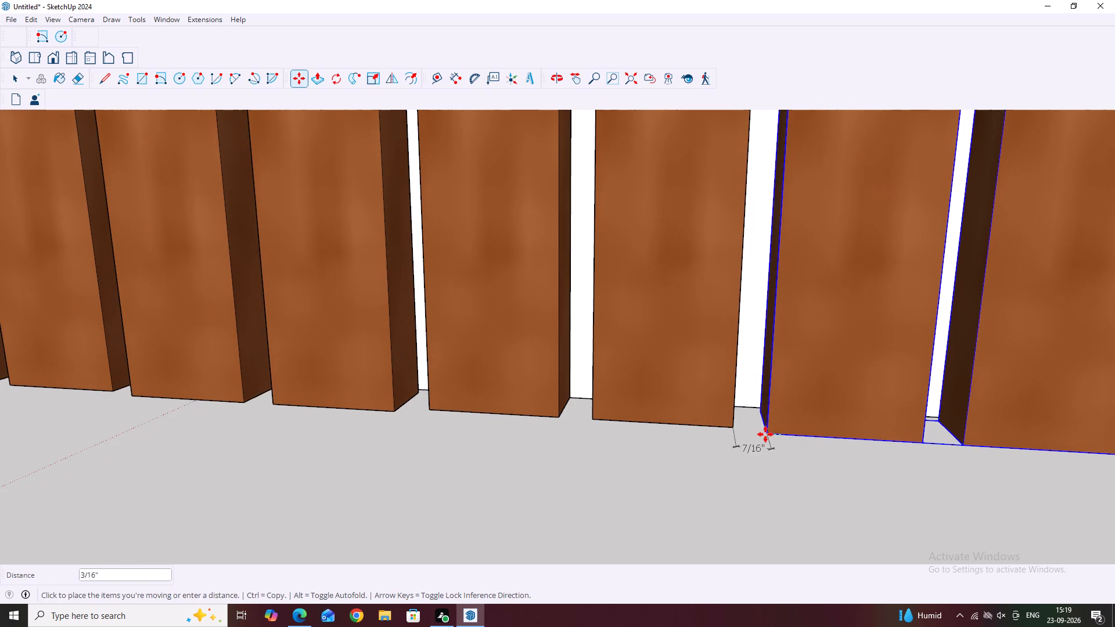
click(770, 435)
key(space)
scroll(663, 439, down, 6)
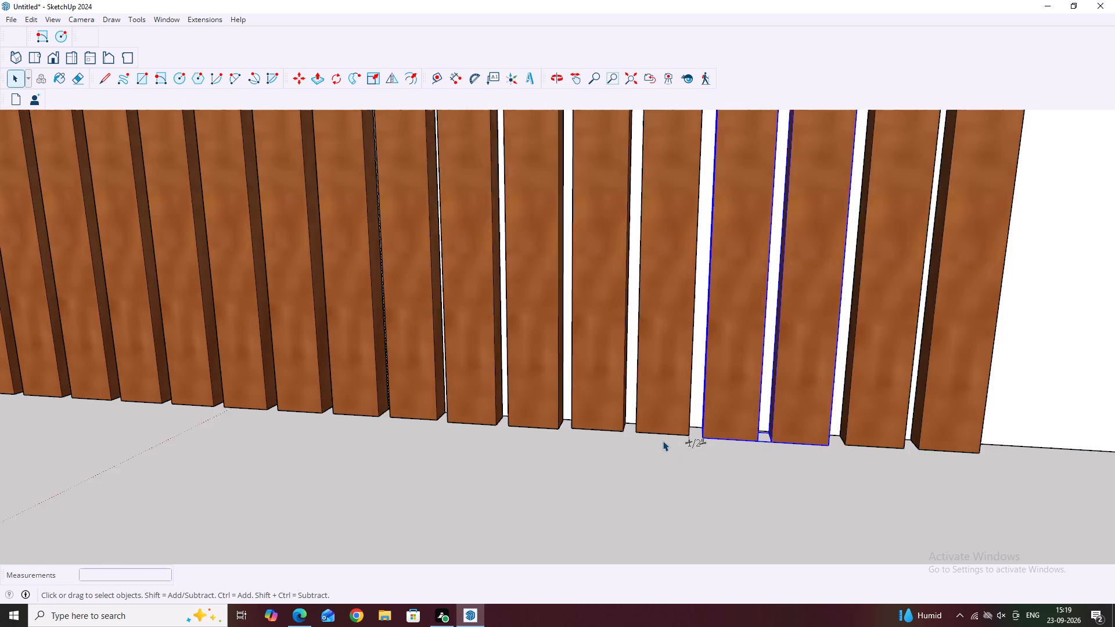
middle_drag(860, 499, 897, 452)
key(space)
drag(686, 547, 685, 541)
Dimension the gap between the two copied slat pairs at the base.
middle_drag(551, 370, 574, 422)
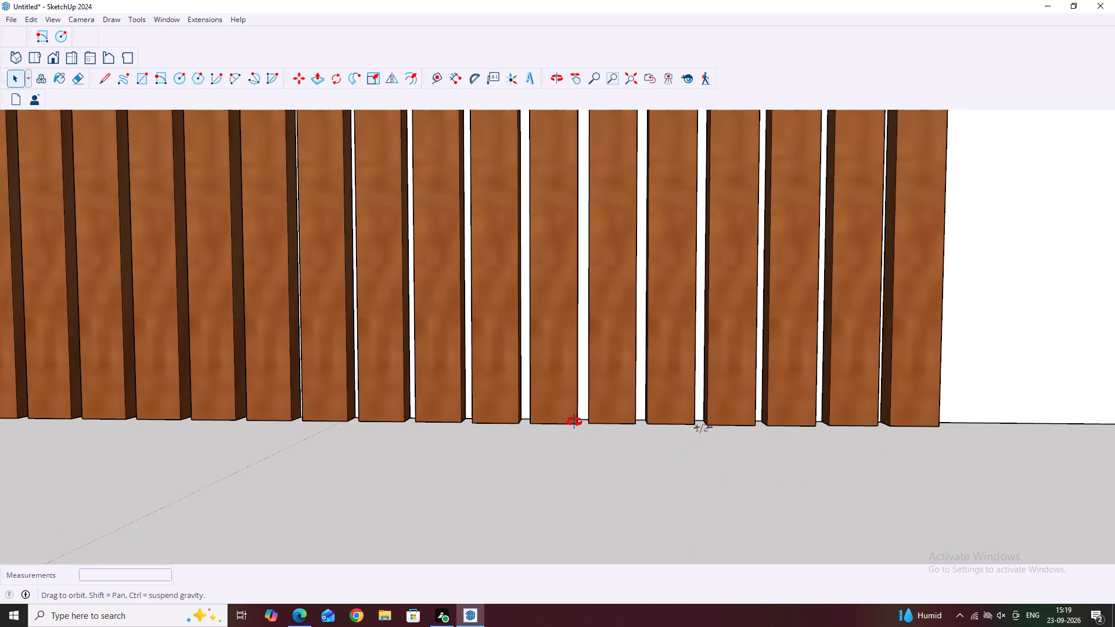
middle_drag(574, 422, 603, 488)
click(458, 79)
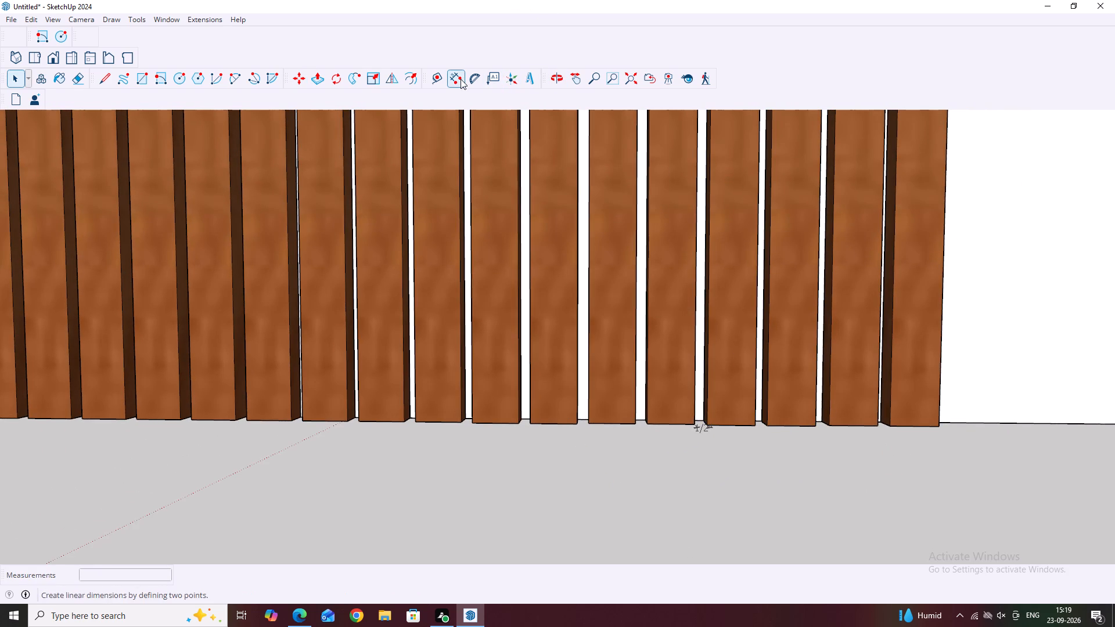
scroll(834, 417, up, 5)
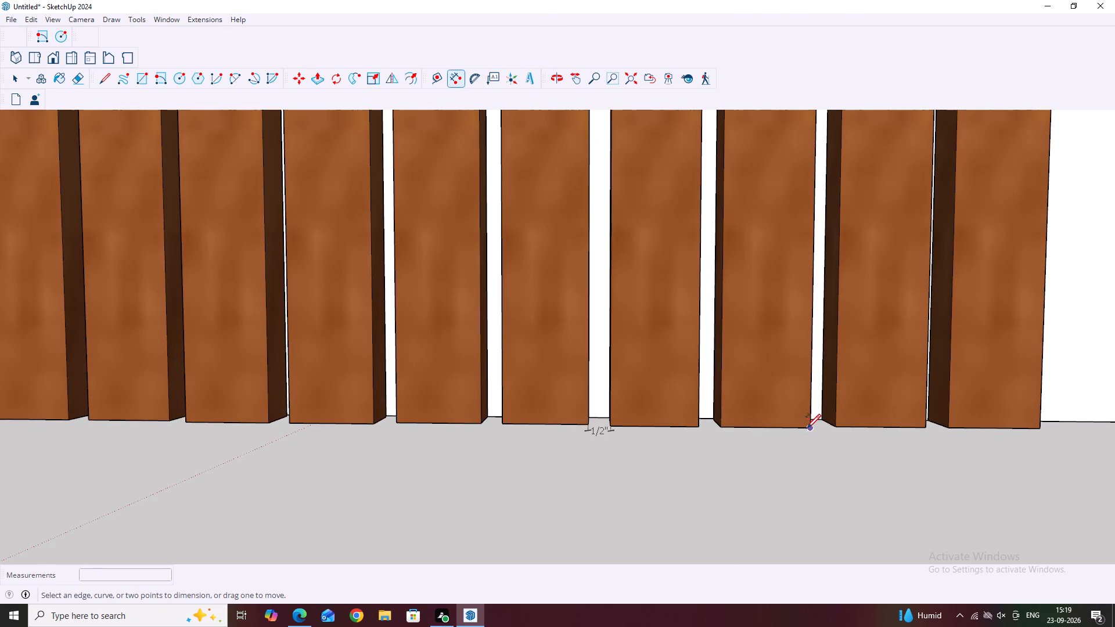
click(808, 429)
click(833, 427)
click(833, 439)
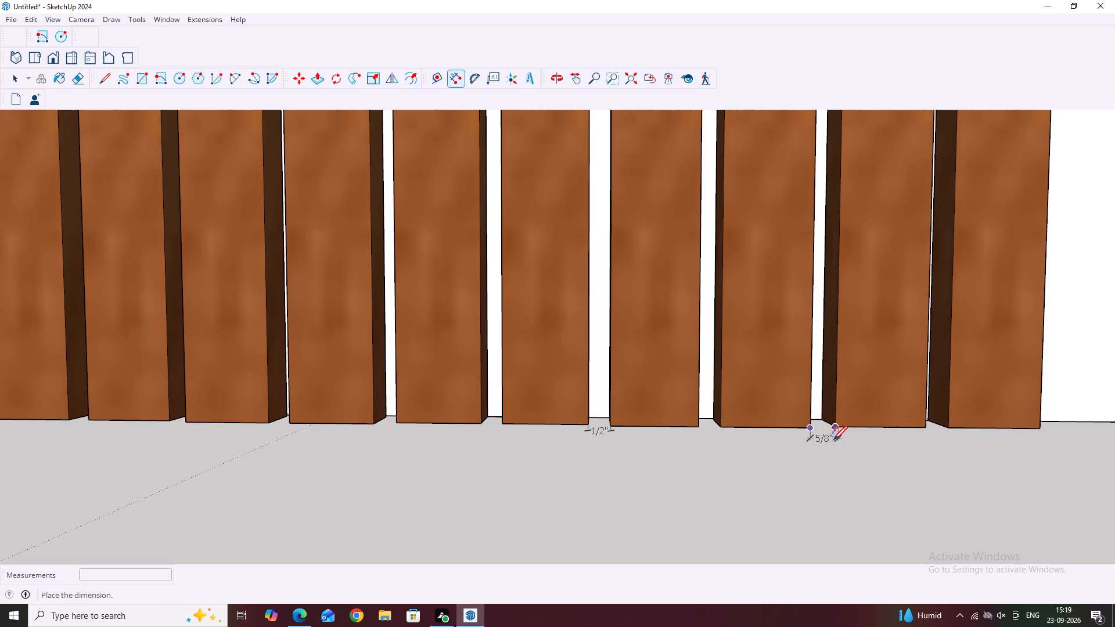
key(space)
Move the outermost copied pair of slats toward the row to leave a 1/2" gap.
scroll(856, 431, up, 2)
click(876, 405)
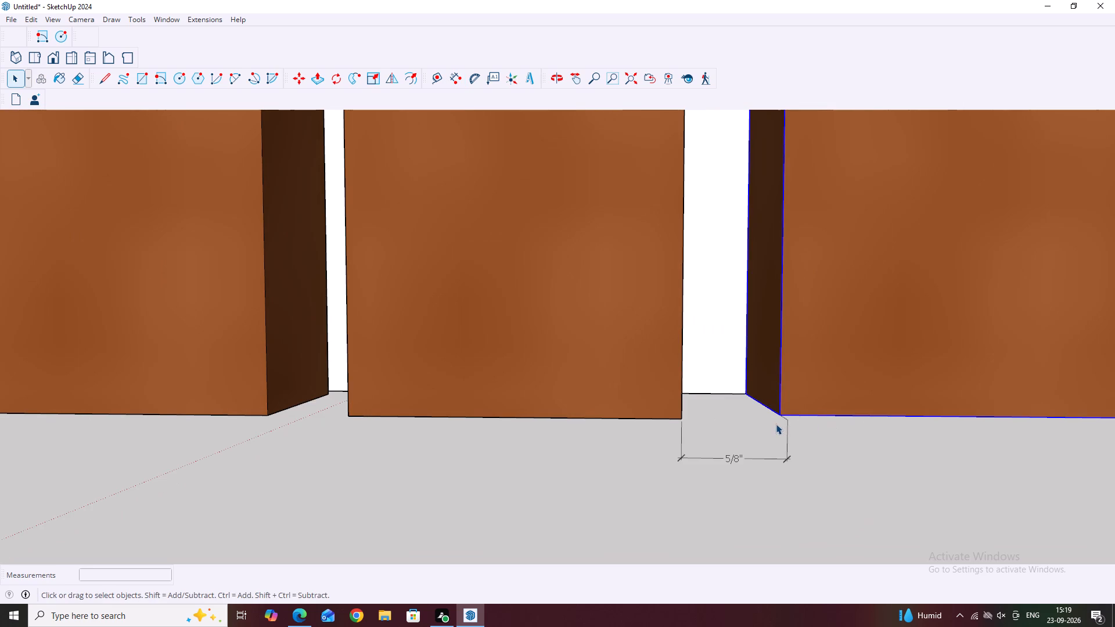
key(m)
click(782, 416)
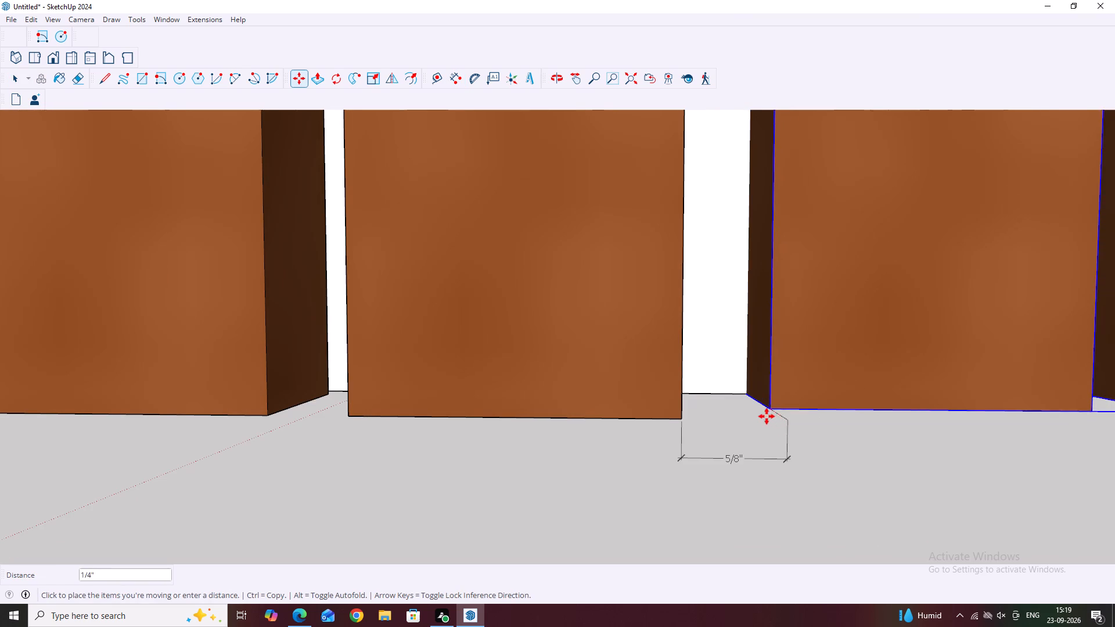
click(761, 417)
scroll(697, 435, down, 4)
key(space)
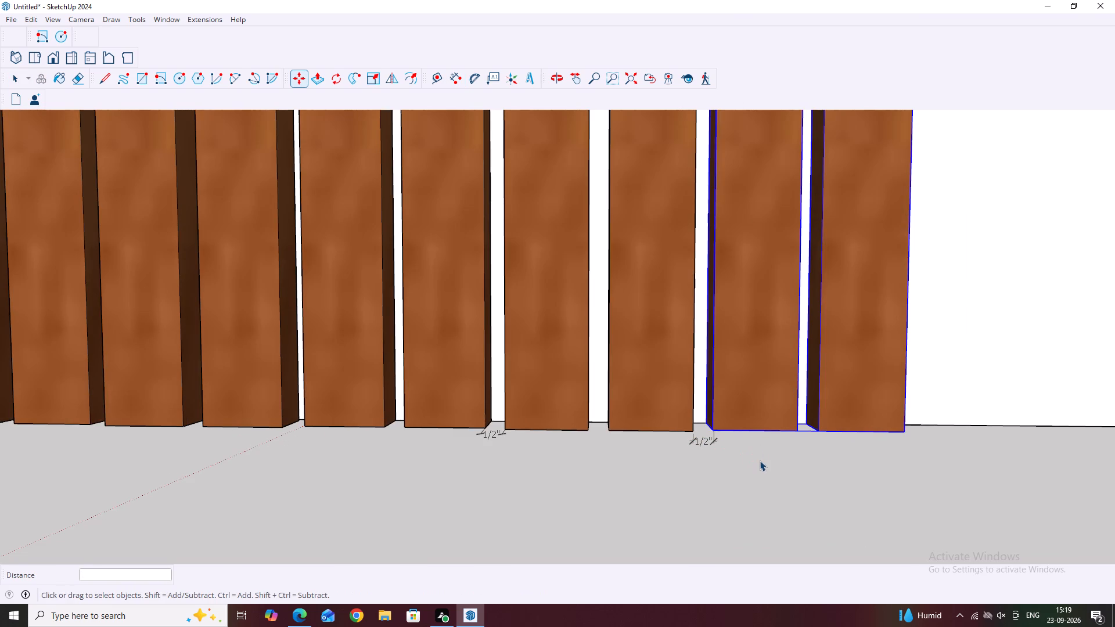
click(761, 460)
Delete the two gap dimensions at the base of the slat row.
scroll(746, 444, up, 5)
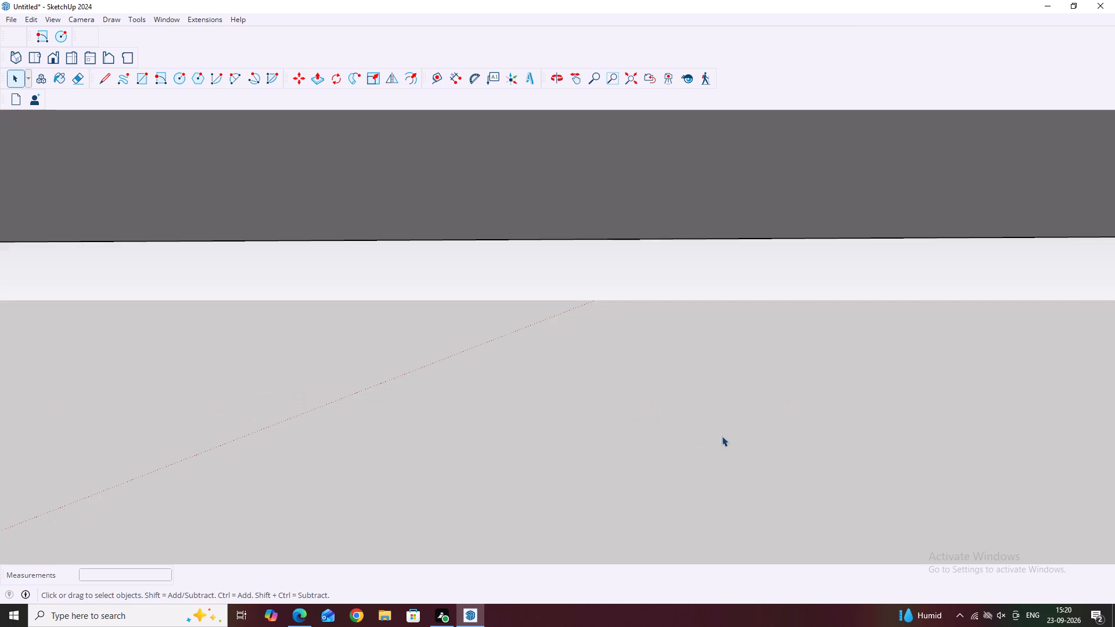
scroll(601, 425, down, 4)
drag(545, 417, 433, 425)
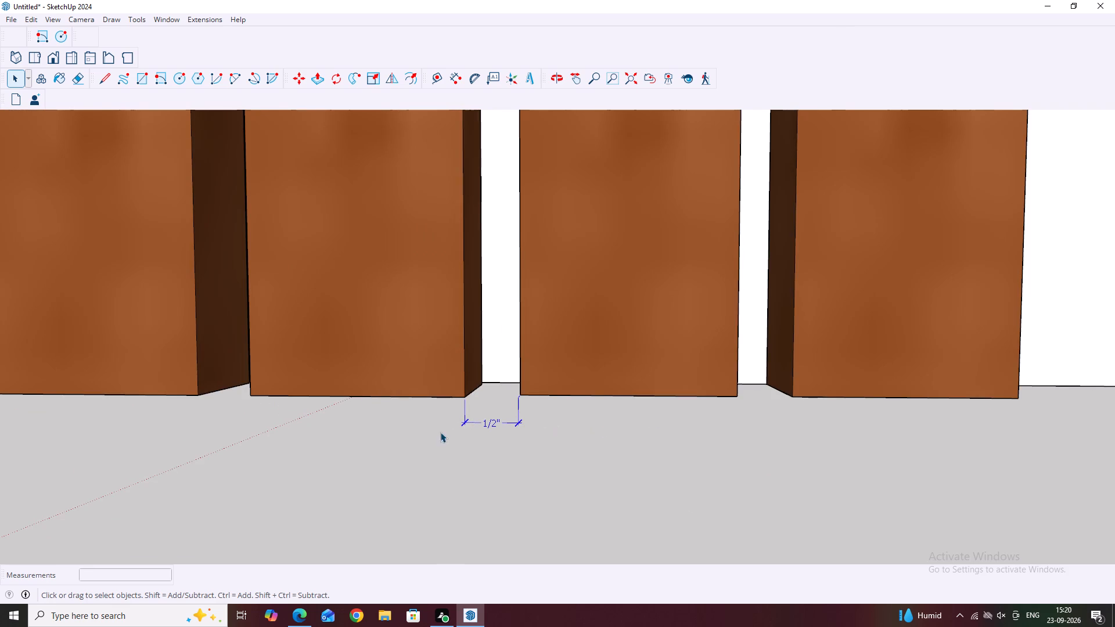
key(Delete)
scroll(588, 468, down, 6)
middle_drag(406, 440, 494, 522)
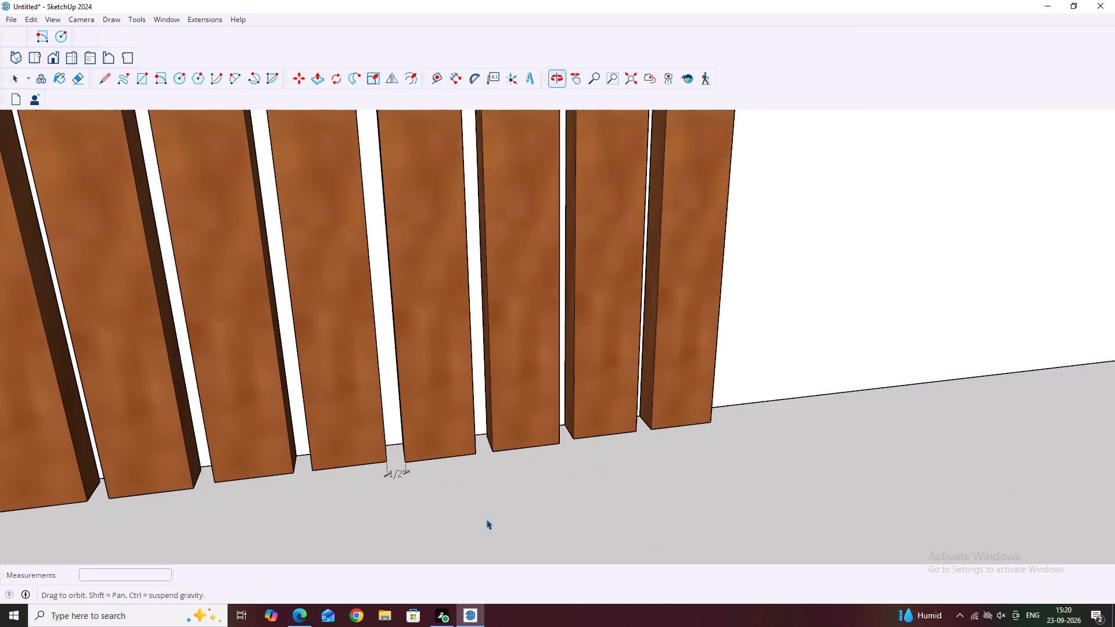
middle_drag(407, 480, 438, 539)
scroll(409, 495, up, 2)
drag(448, 470, 333, 494)
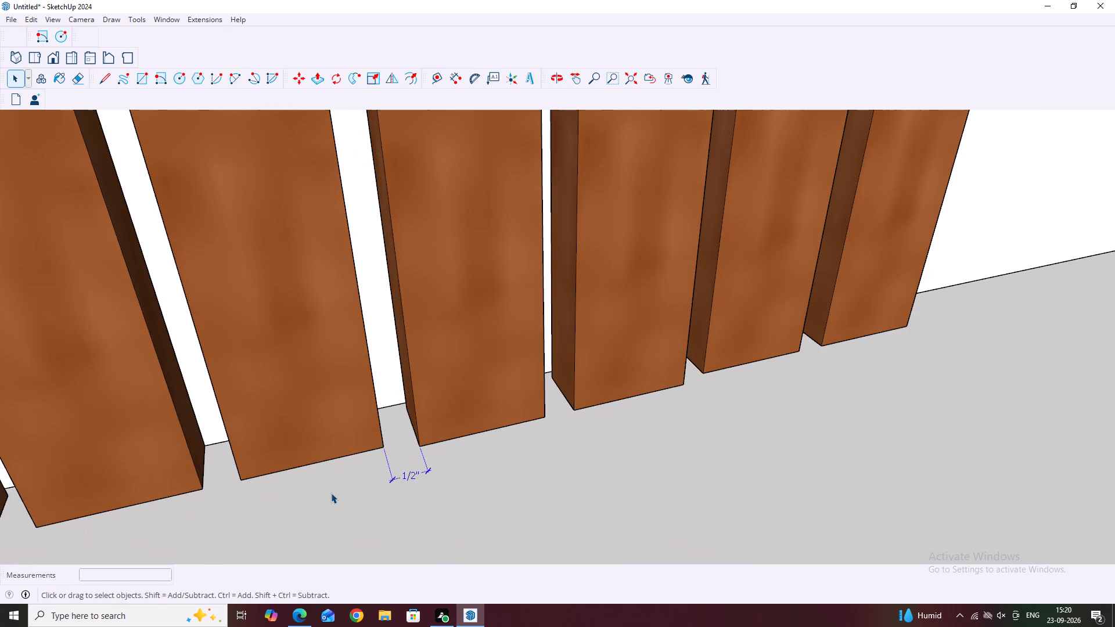
key(Delete)
scroll(520, 411, down, 6)
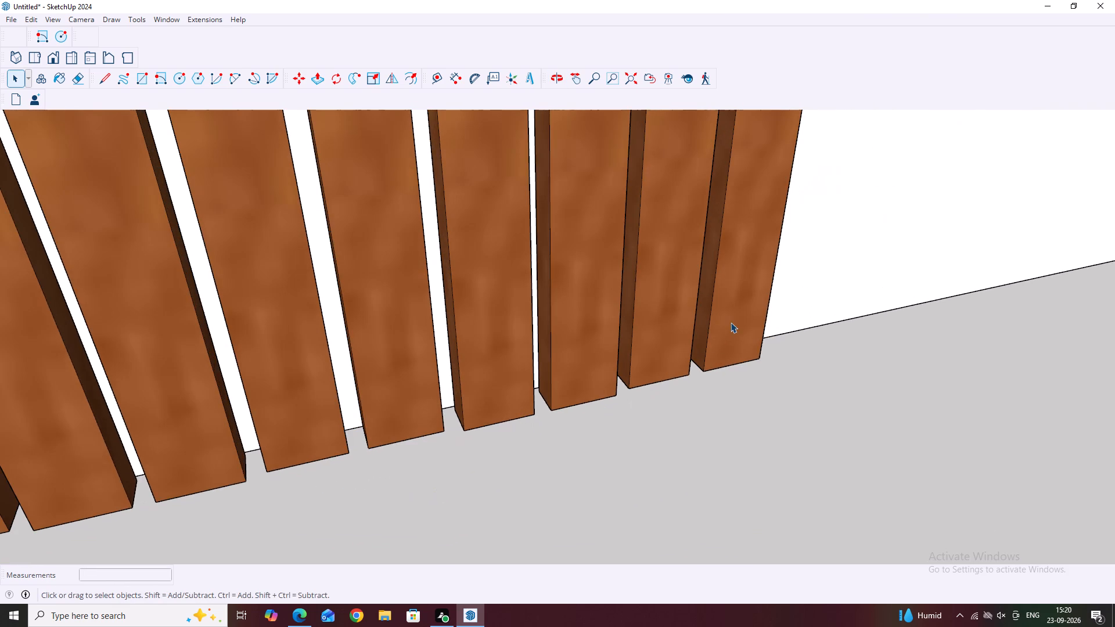
Examine the extended slat panel and the whole wall from below, above and the front.
scroll(660, 339, down, 3)
middle_drag(635, 282, 736, 460)
scroll(725, 447, down, 11)
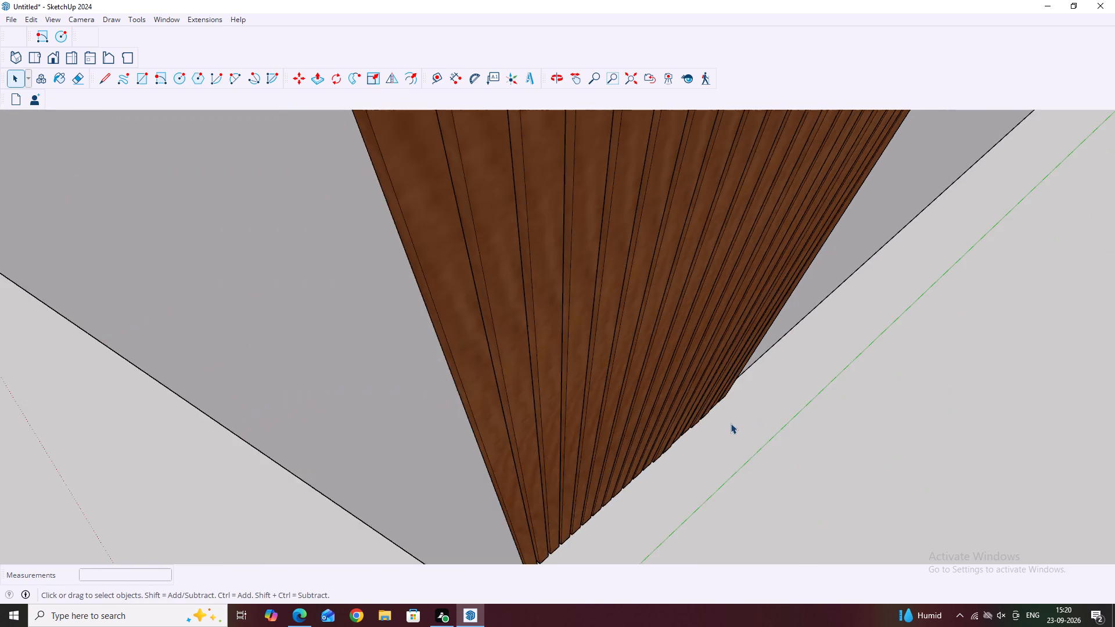
scroll(731, 423, down, 5)
middle_drag(710, 292, 577, 367)
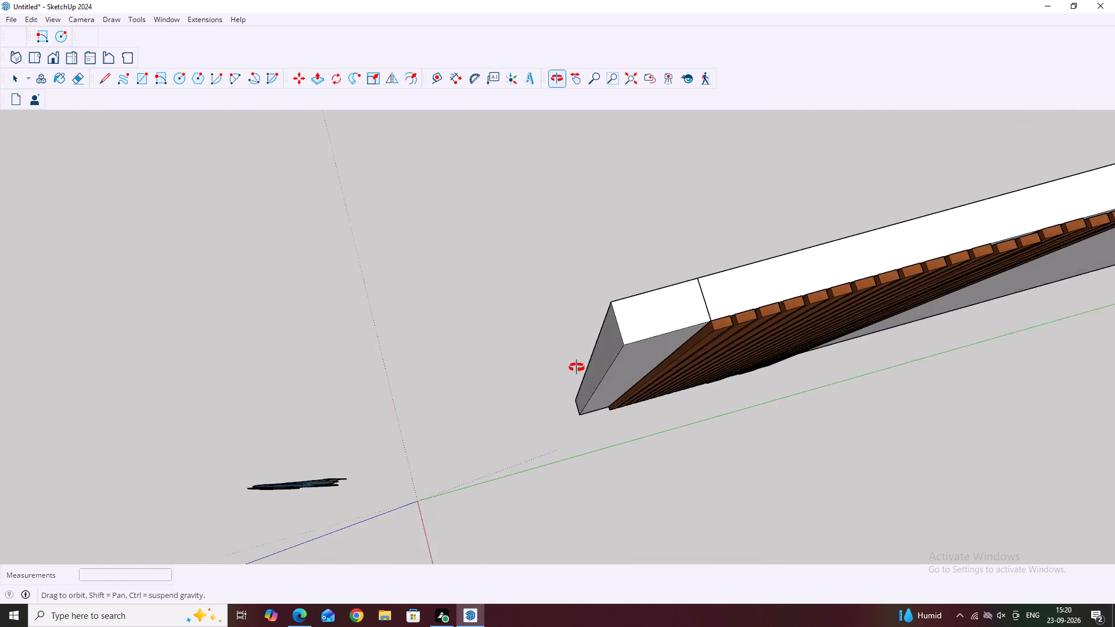
middle_drag(577, 367, 575, 367)
middle_drag(774, 351, 728, 381)
scroll(731, 378, down, 4)
middle_drag(840, 422, 830, 338)
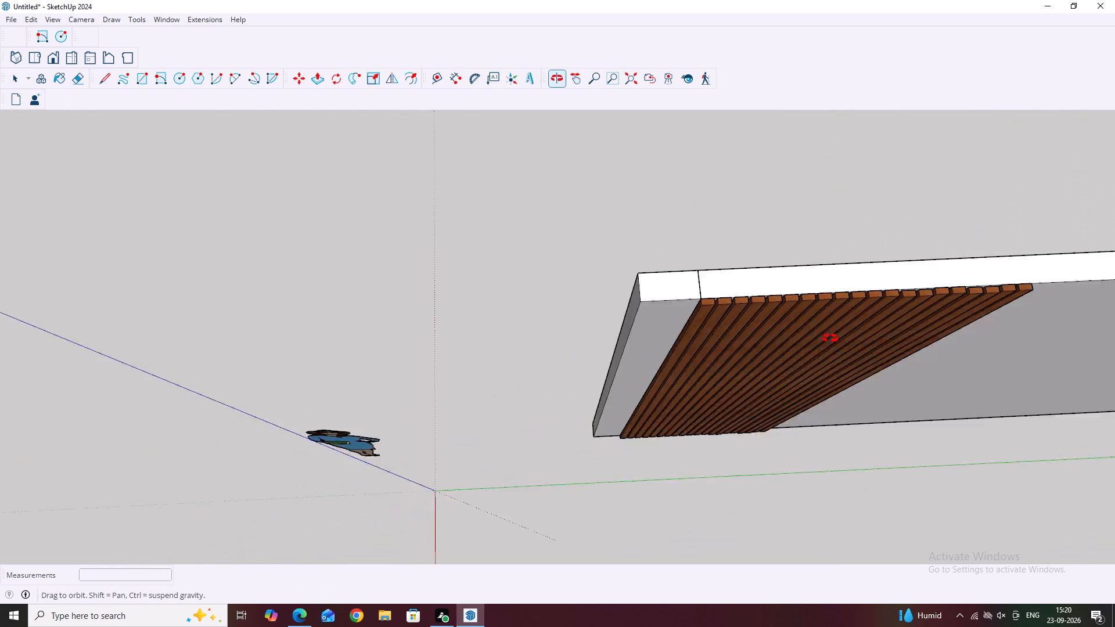
middle_drag(830, 338, 786, 217)
middle_drag(786, 286, 749, 222)
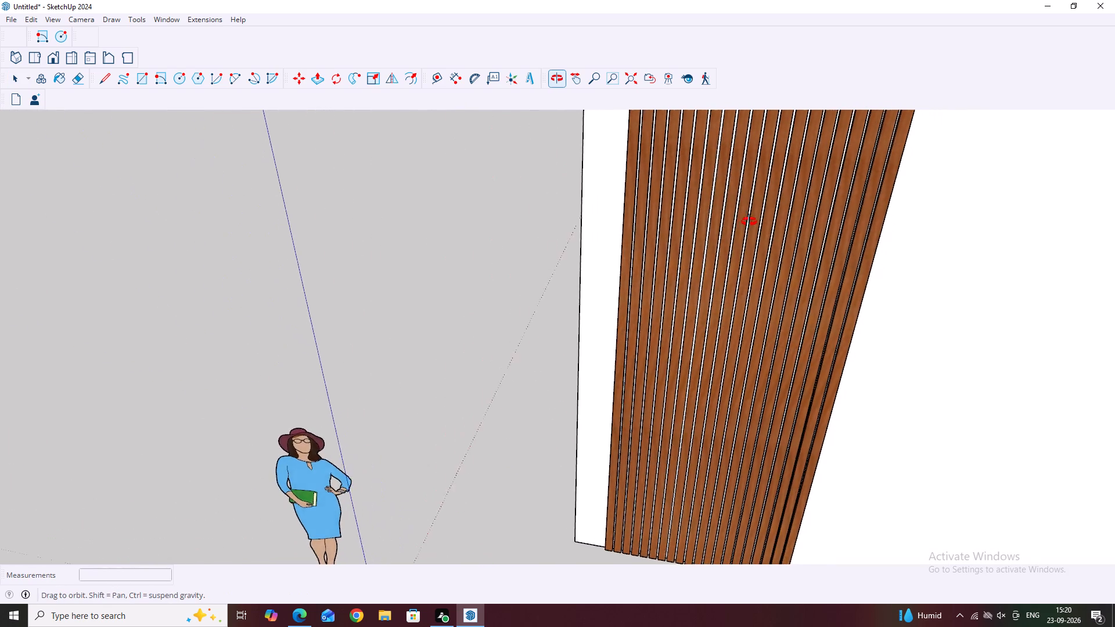
middle_drag(749, 222, 733, 217)
scroll(746, 322, down, 3)
middle_drag(796, 460, 891, 428)
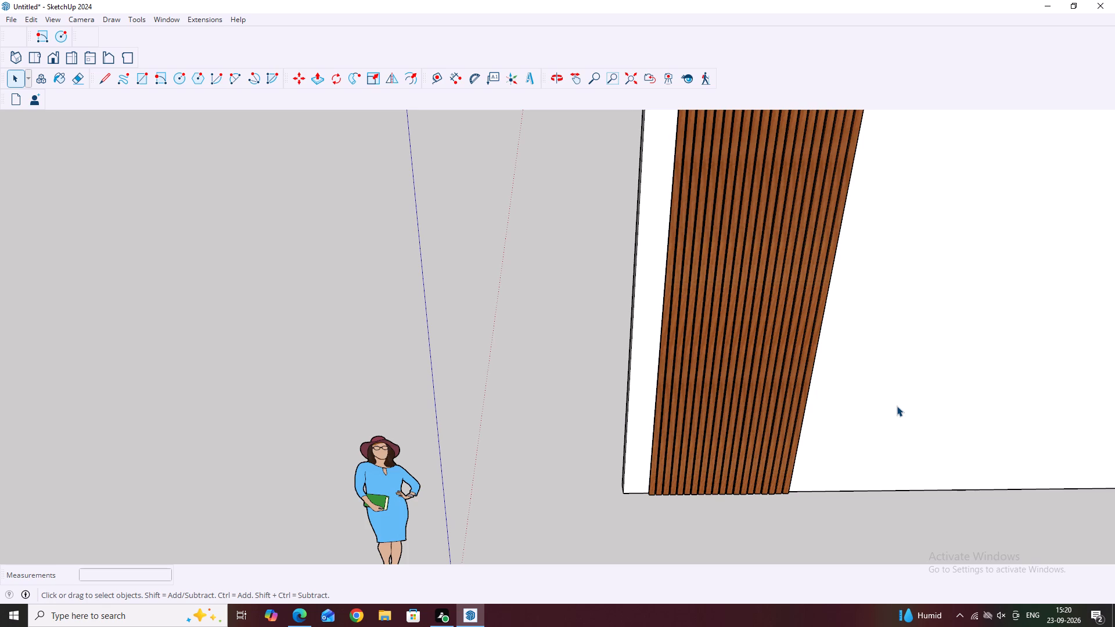
scroll(794, 434, down, 5)
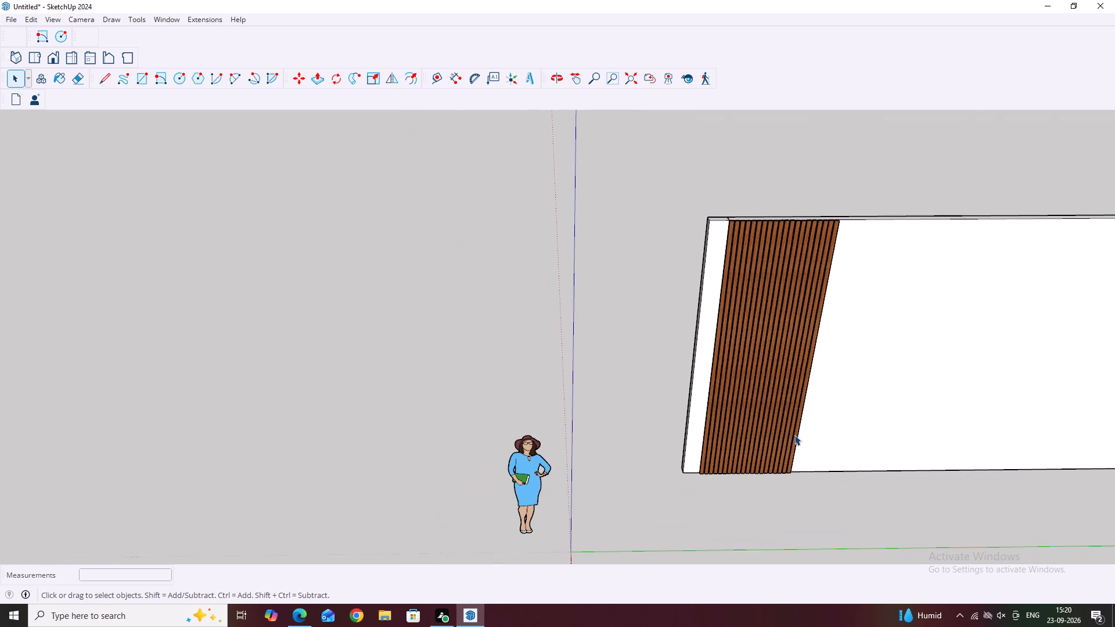
middle_drag(846, 501, 810, 464)
scroll(659, 426, down, 9)
scroll(756, 464, up, 4)
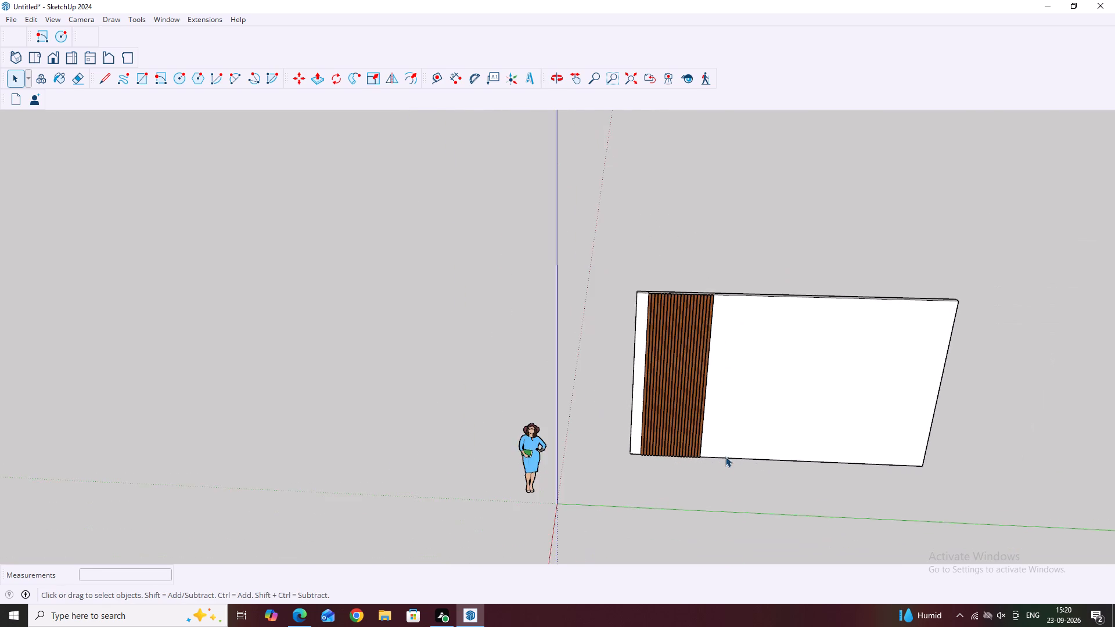
scroll(725, 456, up, 9)
middle_drag(712, 474, 782, 427)
scroll(709, 407, down, 4)
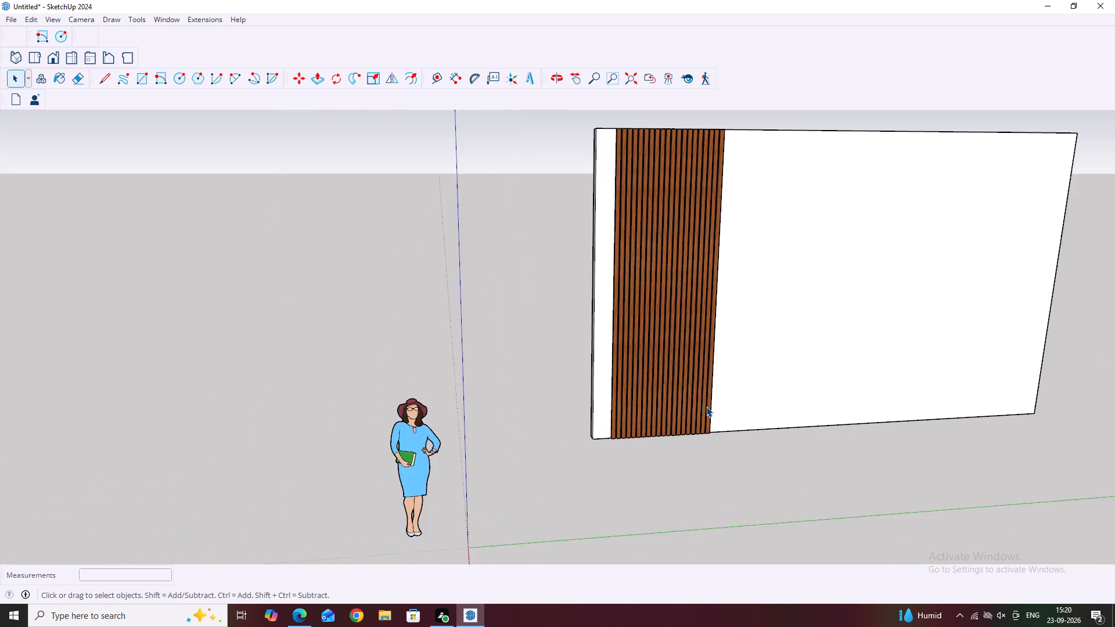
scroll(706, 406, down, 4)
middle_drag(699, 199, 707, 294)
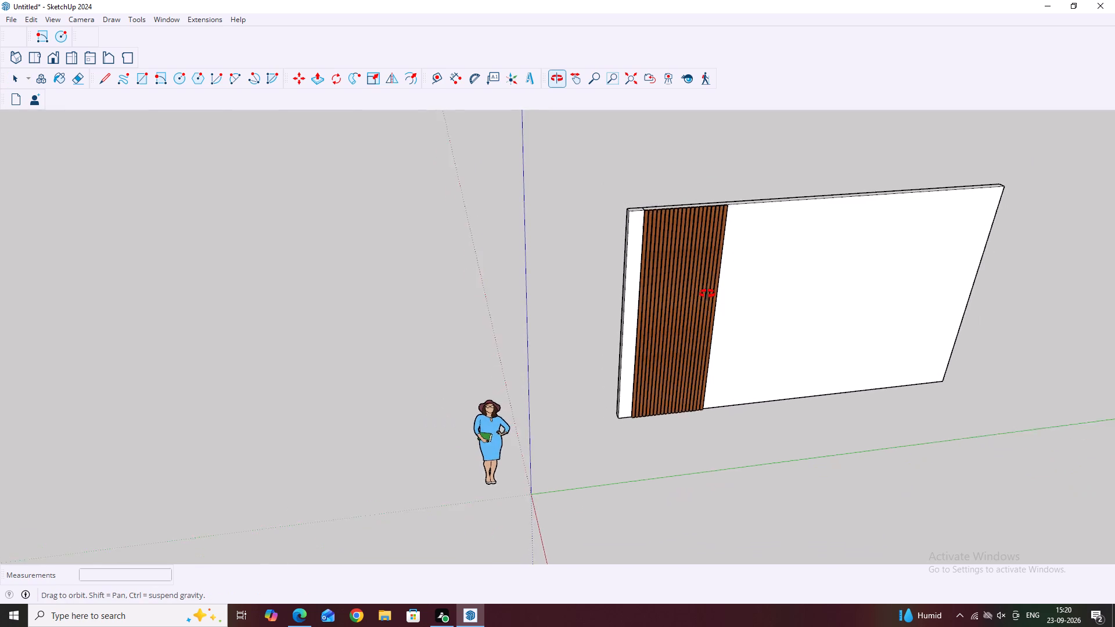
middle_drag(707, 294, 709, 370)
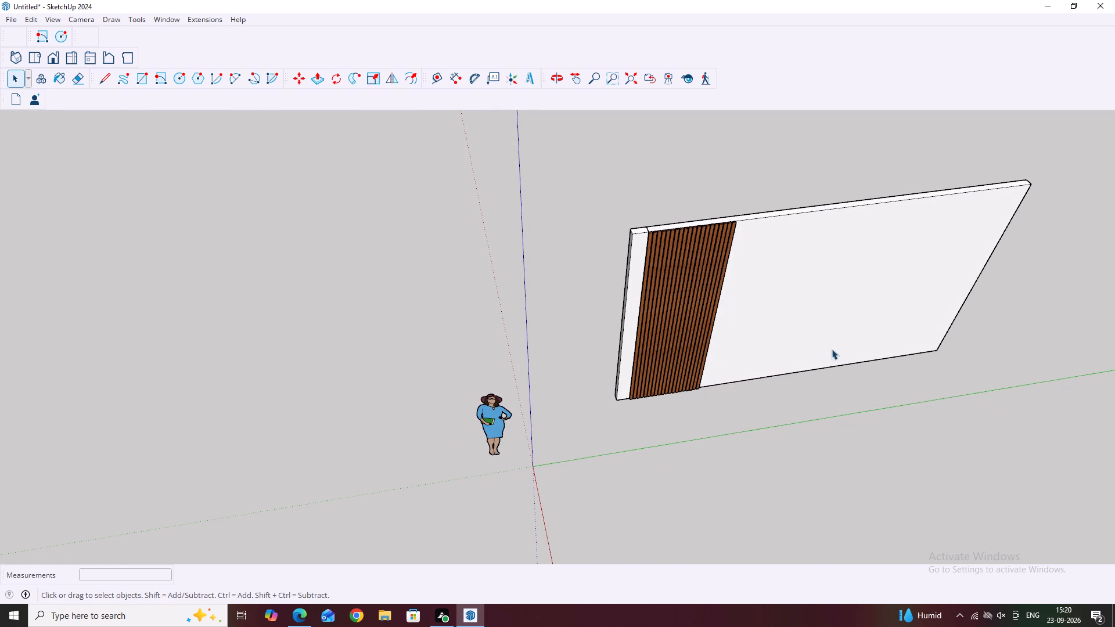
middle_drag(818, 349, 775, 347)
scroll(684, 343, down, 4)
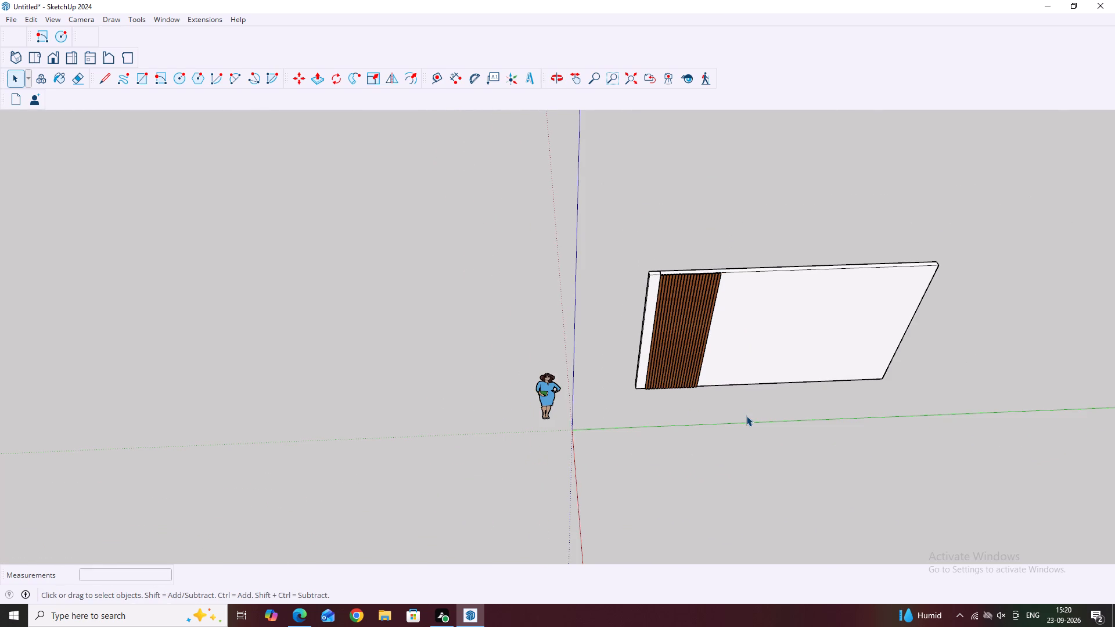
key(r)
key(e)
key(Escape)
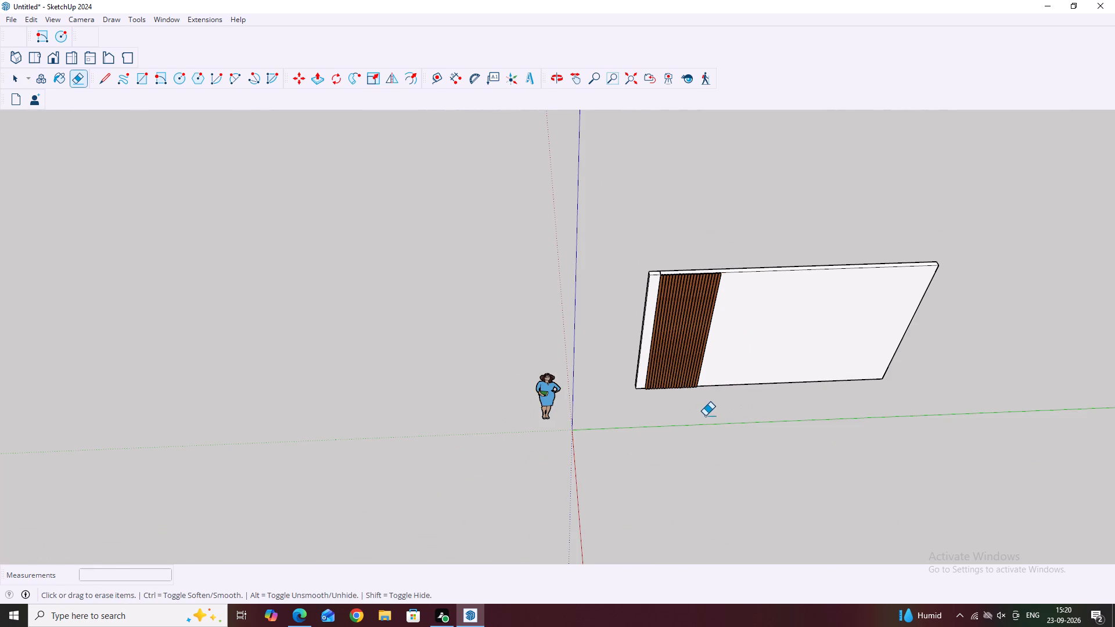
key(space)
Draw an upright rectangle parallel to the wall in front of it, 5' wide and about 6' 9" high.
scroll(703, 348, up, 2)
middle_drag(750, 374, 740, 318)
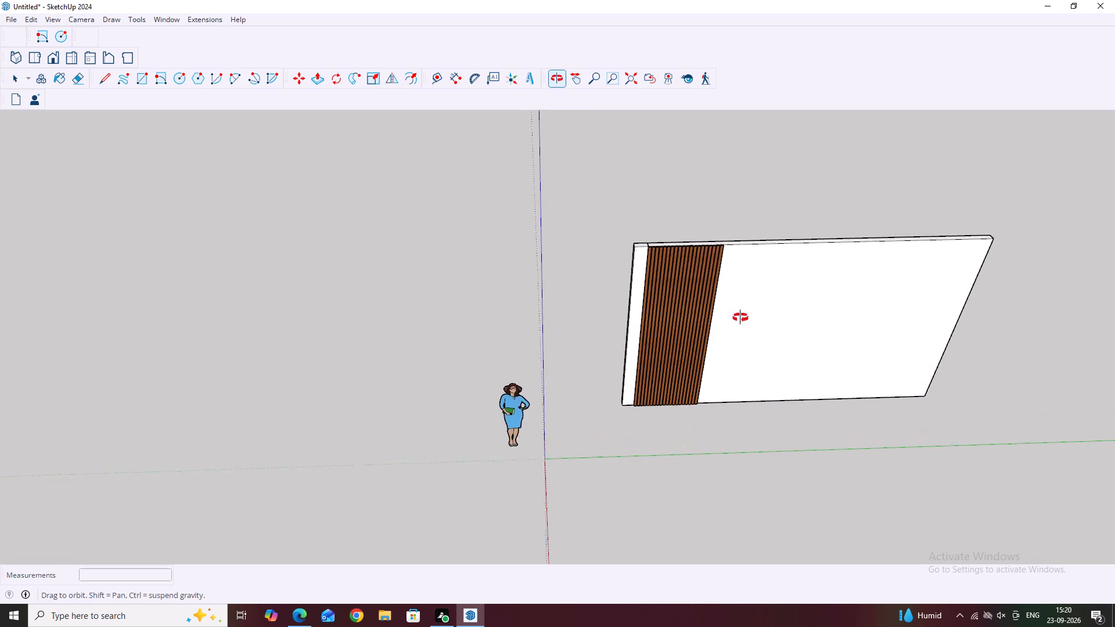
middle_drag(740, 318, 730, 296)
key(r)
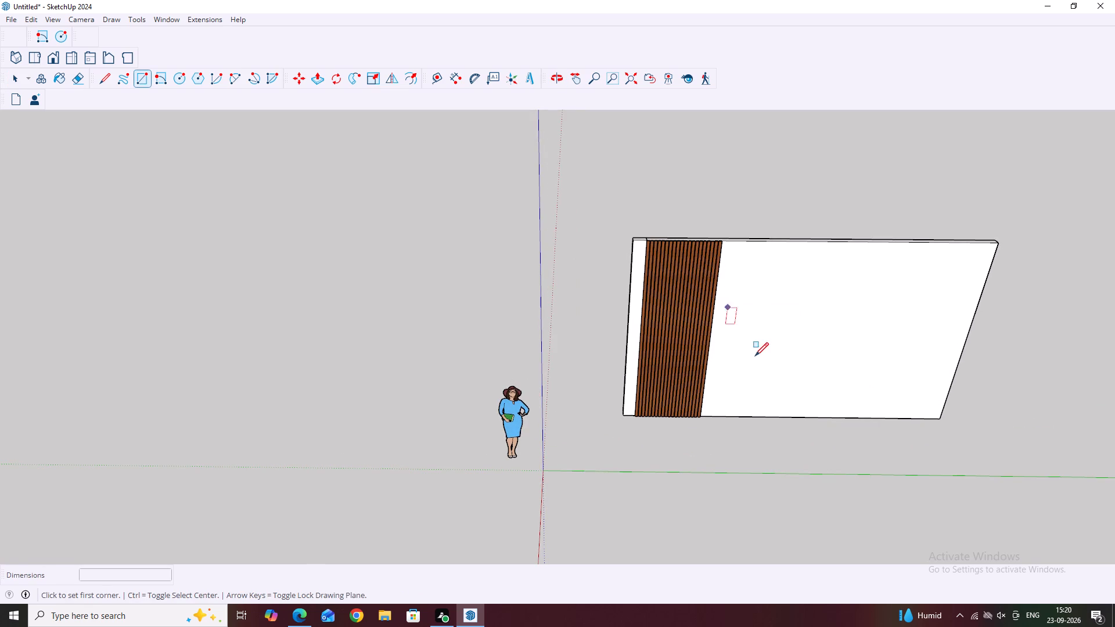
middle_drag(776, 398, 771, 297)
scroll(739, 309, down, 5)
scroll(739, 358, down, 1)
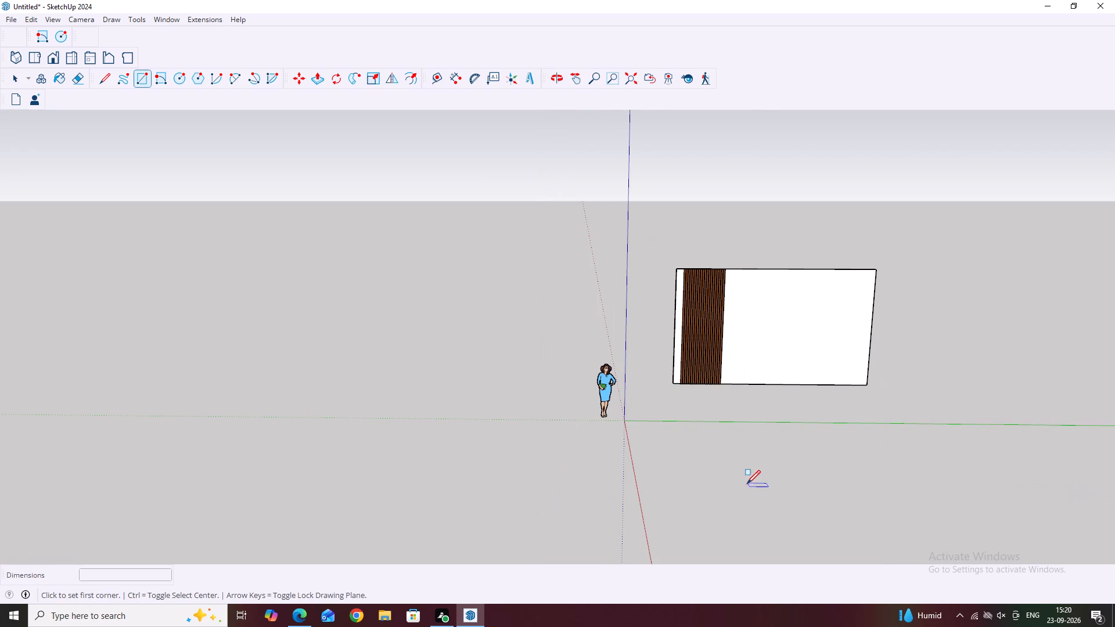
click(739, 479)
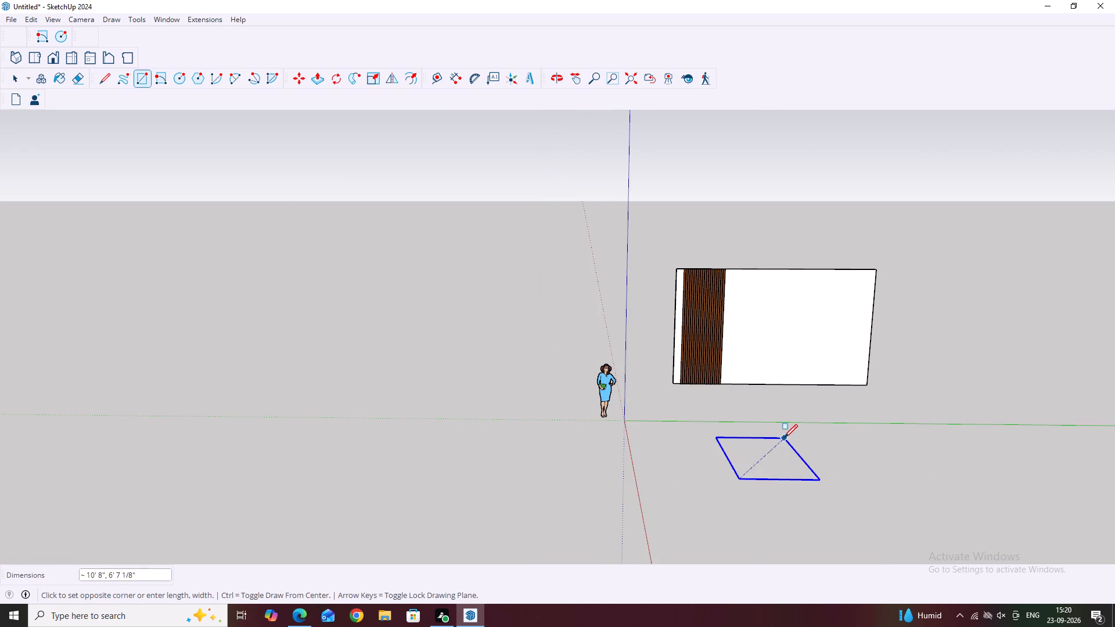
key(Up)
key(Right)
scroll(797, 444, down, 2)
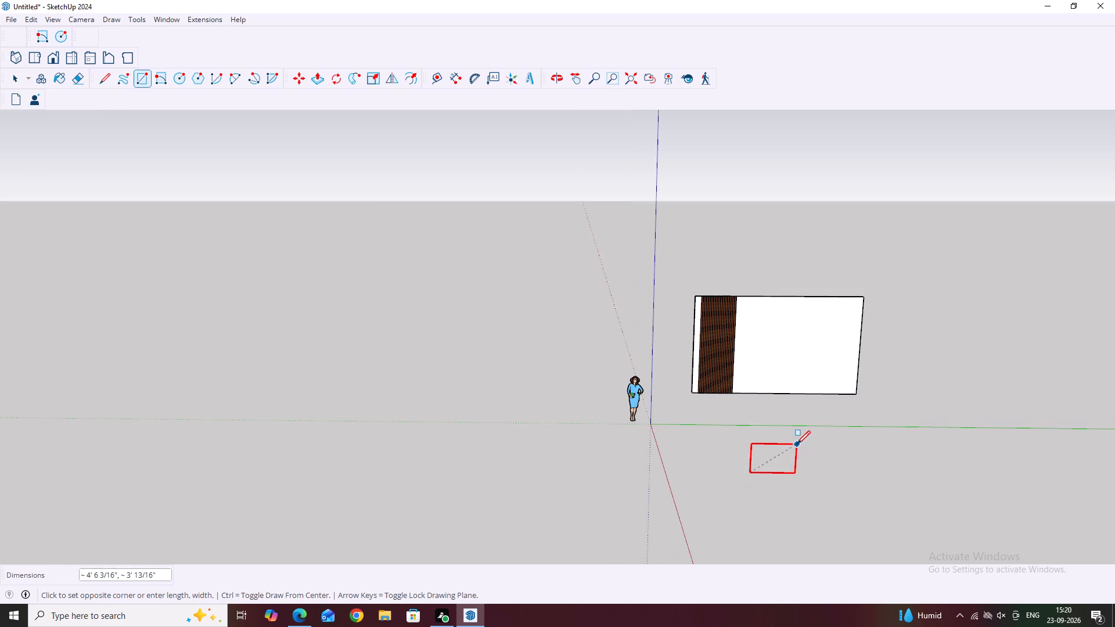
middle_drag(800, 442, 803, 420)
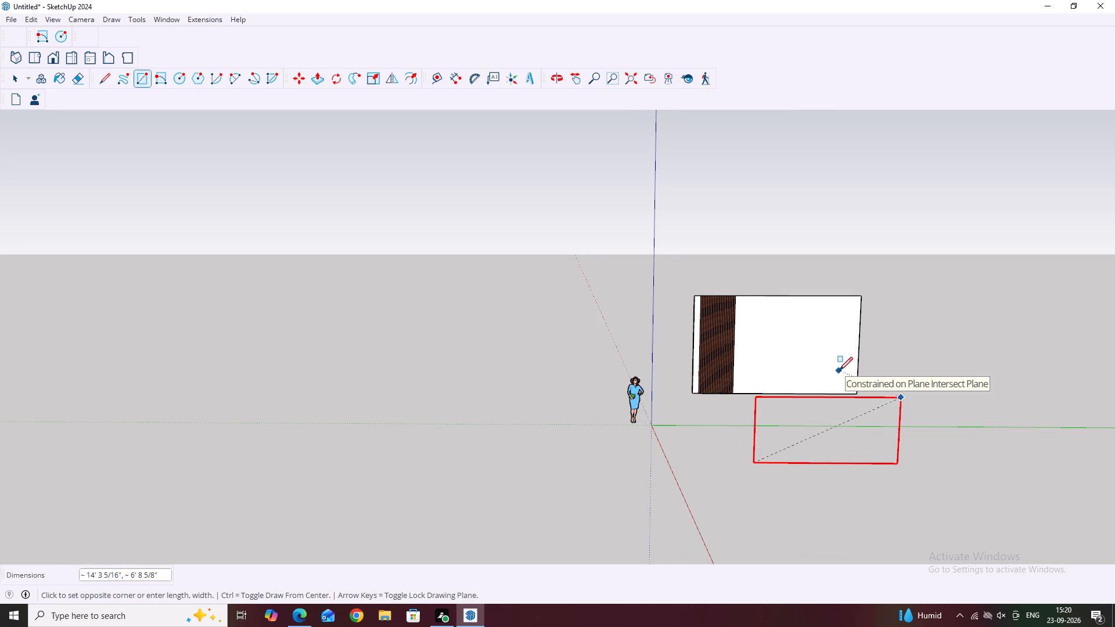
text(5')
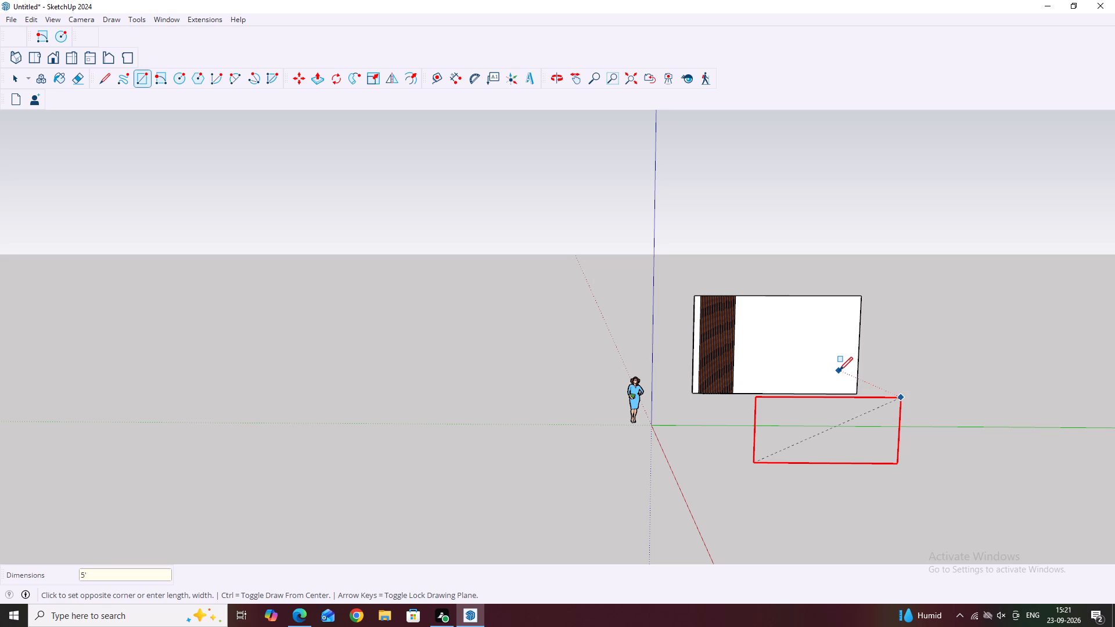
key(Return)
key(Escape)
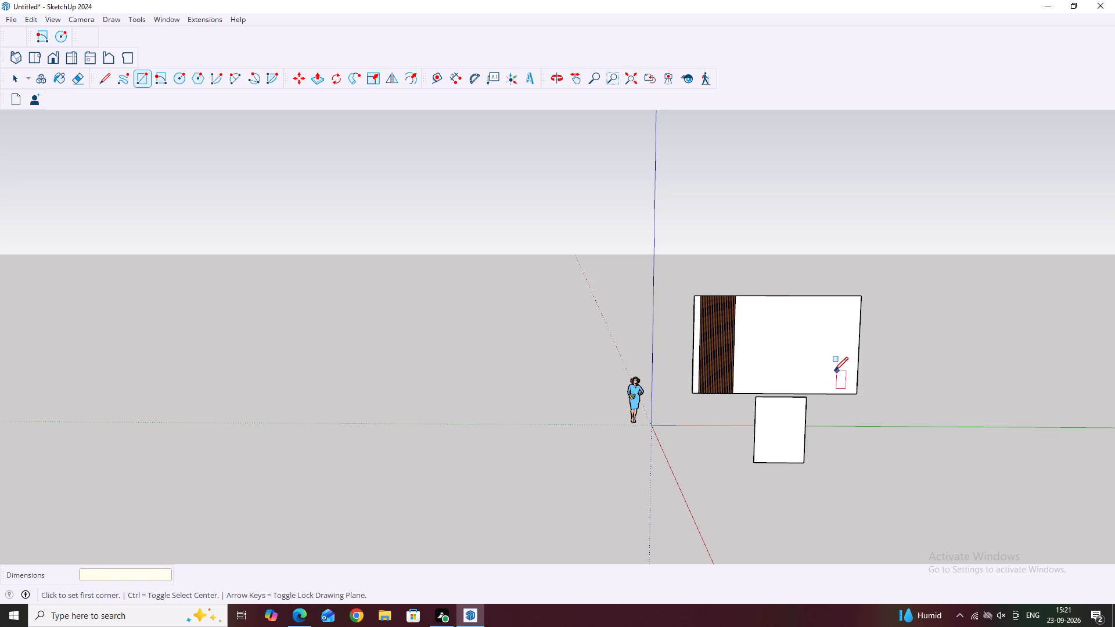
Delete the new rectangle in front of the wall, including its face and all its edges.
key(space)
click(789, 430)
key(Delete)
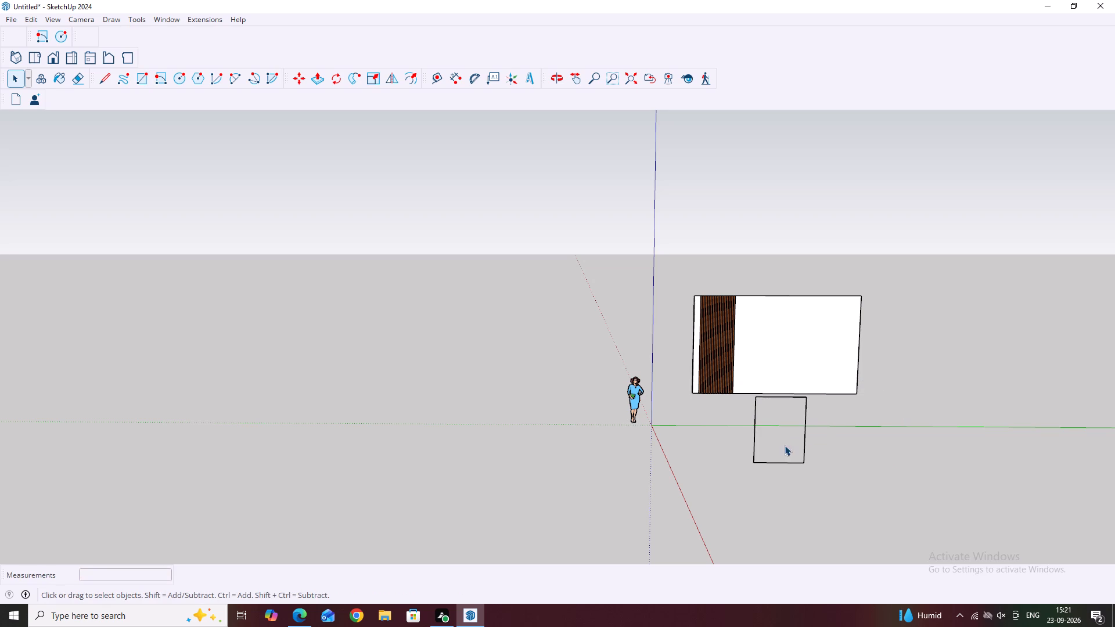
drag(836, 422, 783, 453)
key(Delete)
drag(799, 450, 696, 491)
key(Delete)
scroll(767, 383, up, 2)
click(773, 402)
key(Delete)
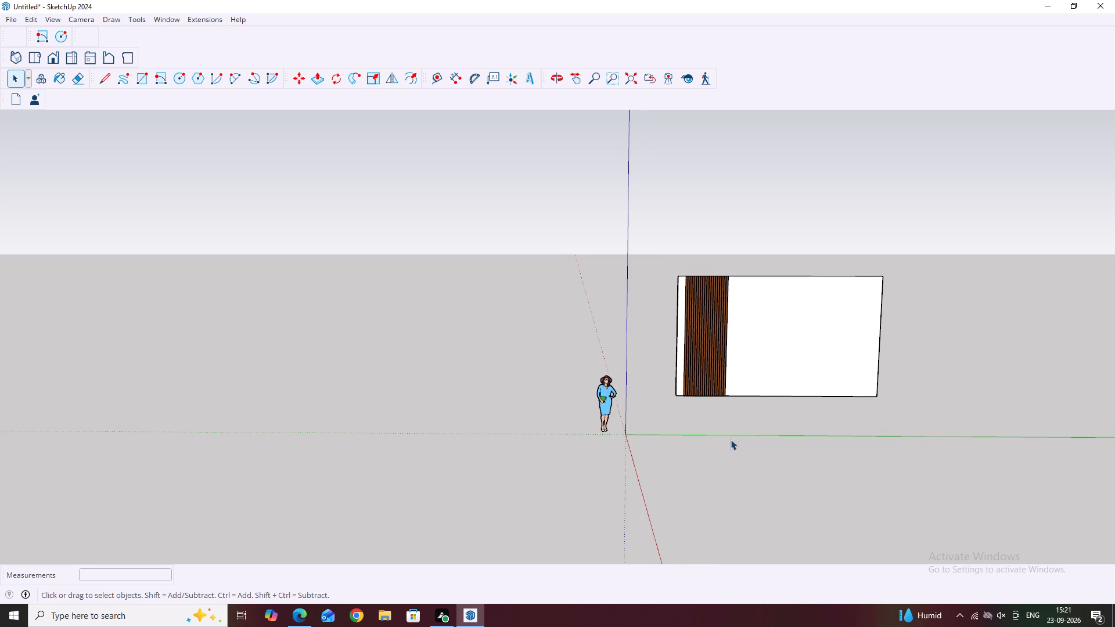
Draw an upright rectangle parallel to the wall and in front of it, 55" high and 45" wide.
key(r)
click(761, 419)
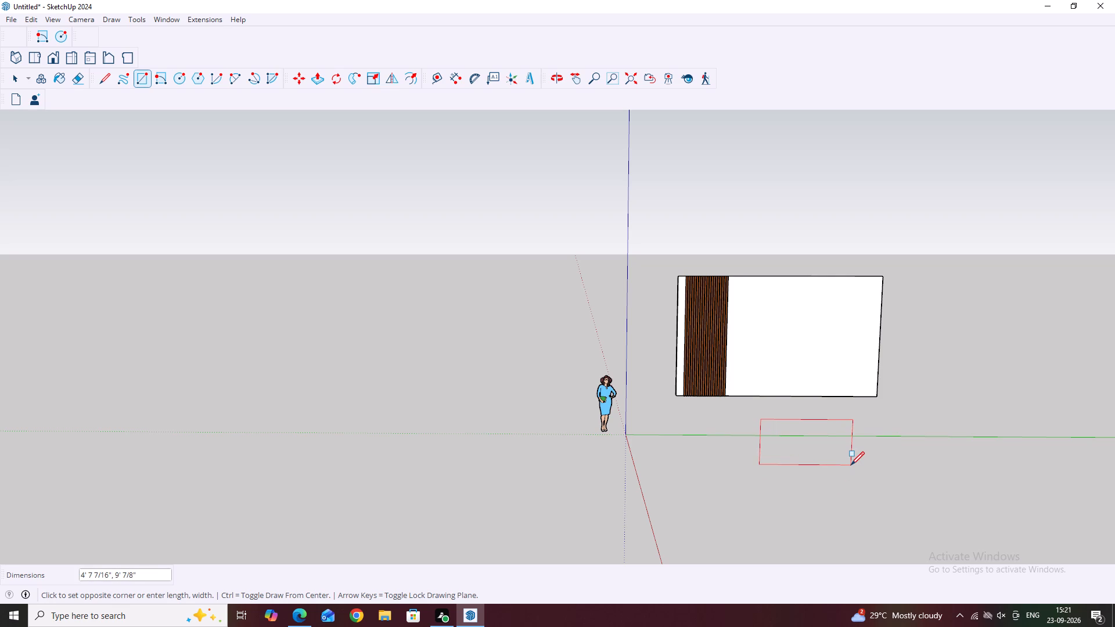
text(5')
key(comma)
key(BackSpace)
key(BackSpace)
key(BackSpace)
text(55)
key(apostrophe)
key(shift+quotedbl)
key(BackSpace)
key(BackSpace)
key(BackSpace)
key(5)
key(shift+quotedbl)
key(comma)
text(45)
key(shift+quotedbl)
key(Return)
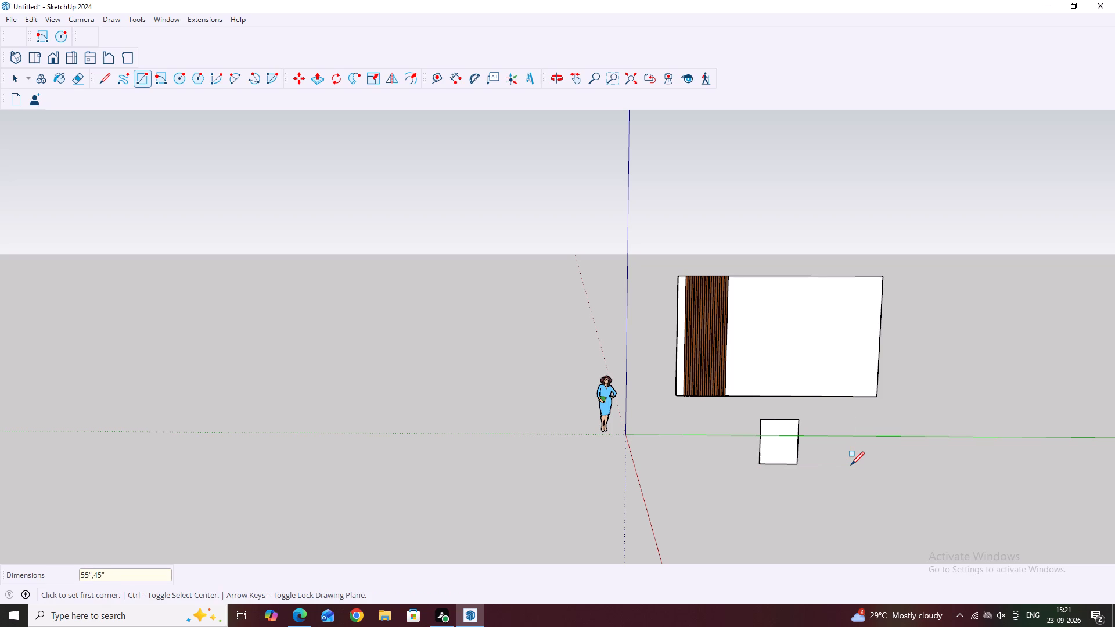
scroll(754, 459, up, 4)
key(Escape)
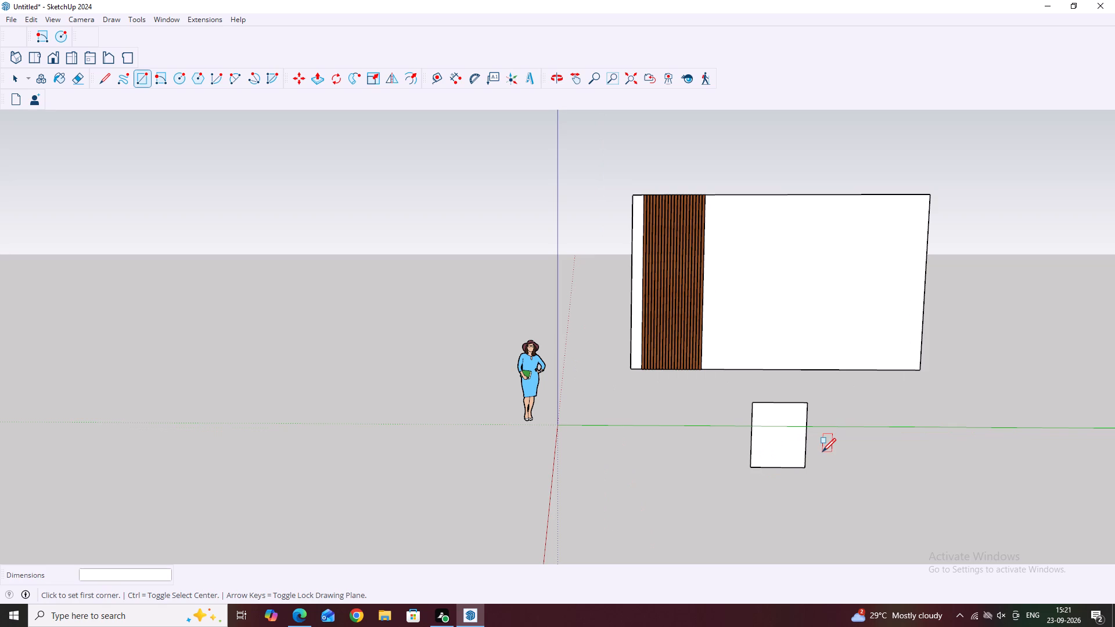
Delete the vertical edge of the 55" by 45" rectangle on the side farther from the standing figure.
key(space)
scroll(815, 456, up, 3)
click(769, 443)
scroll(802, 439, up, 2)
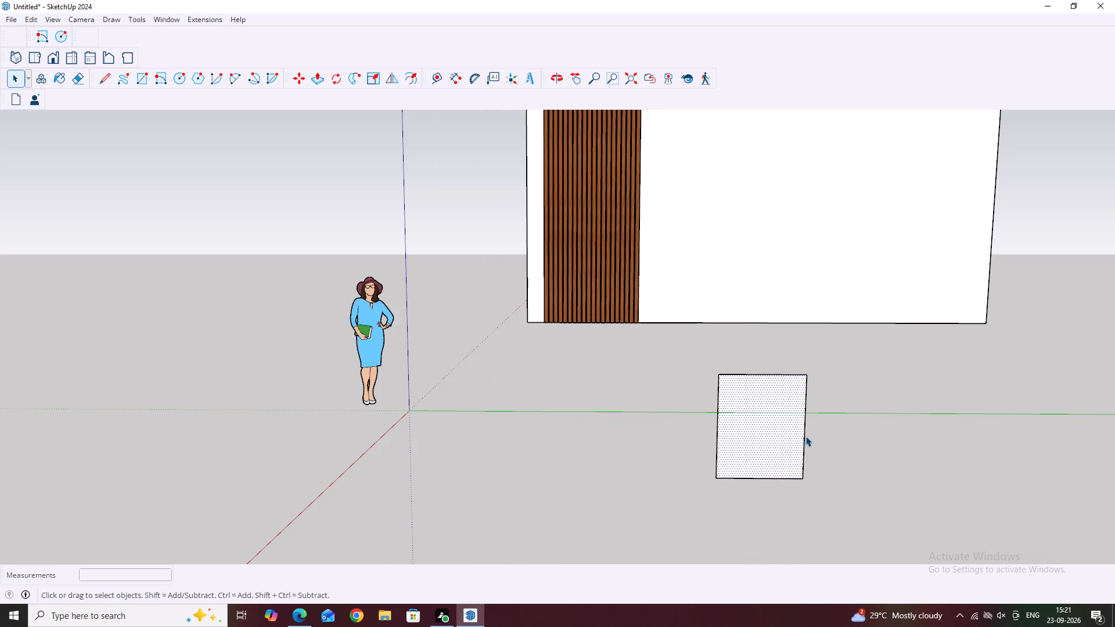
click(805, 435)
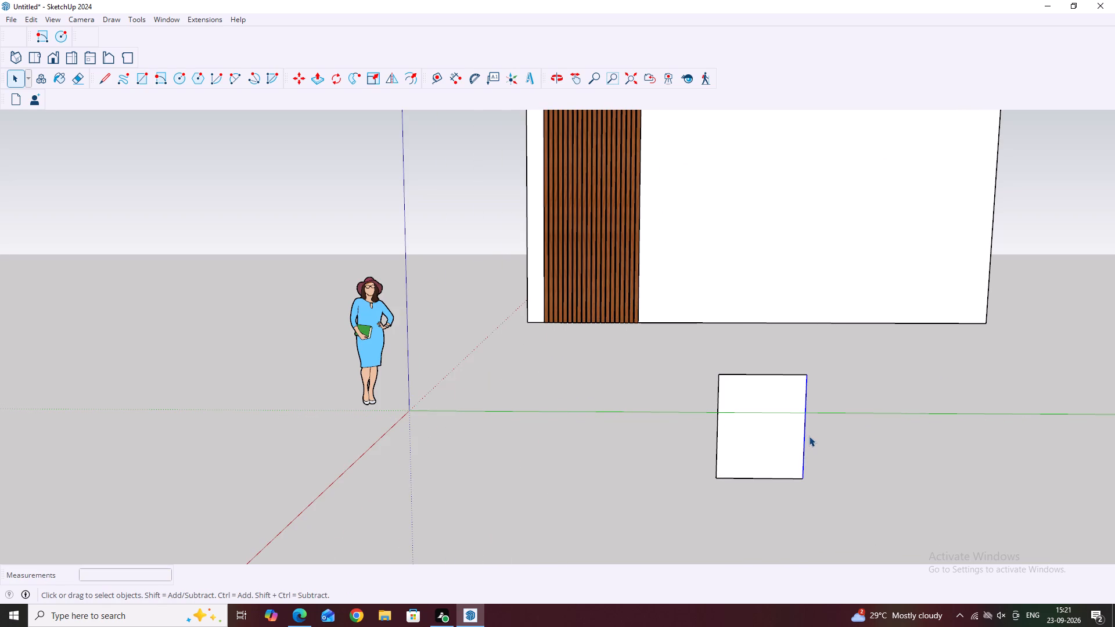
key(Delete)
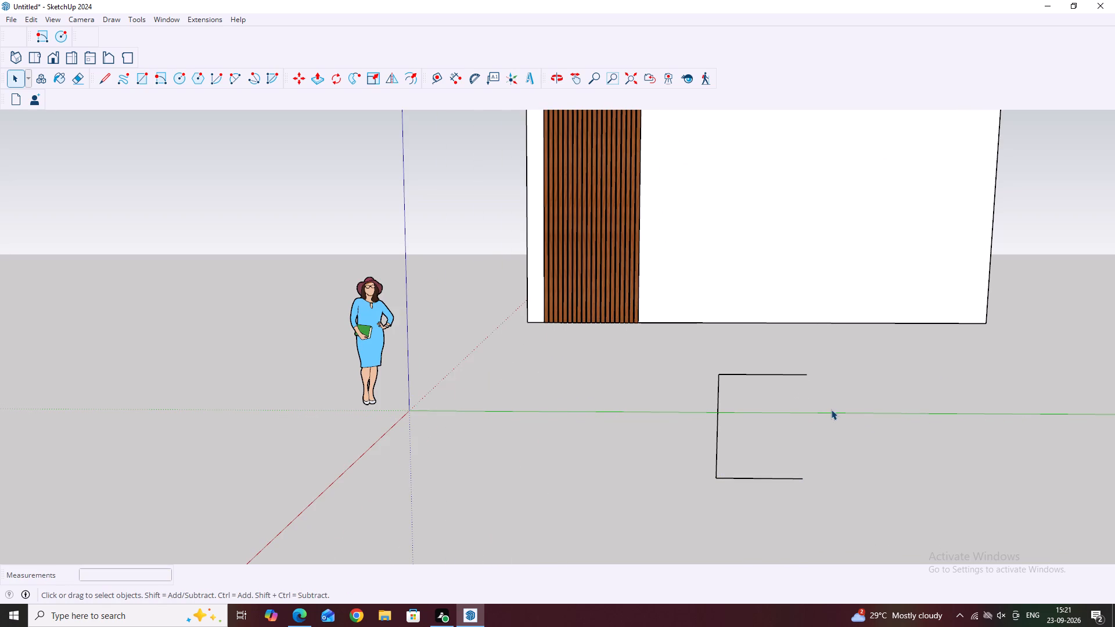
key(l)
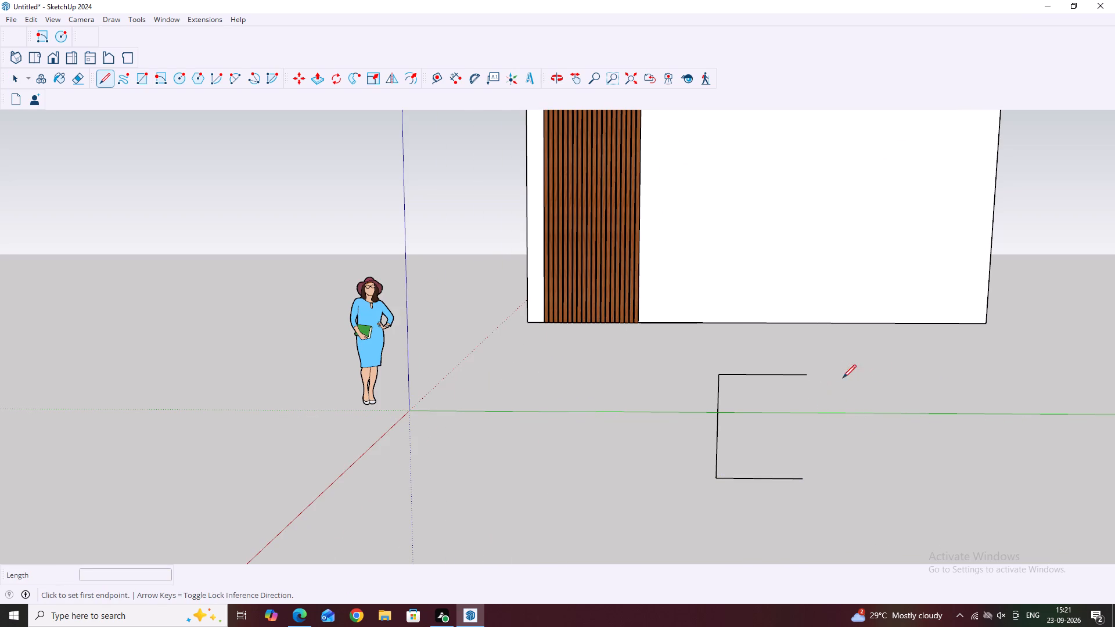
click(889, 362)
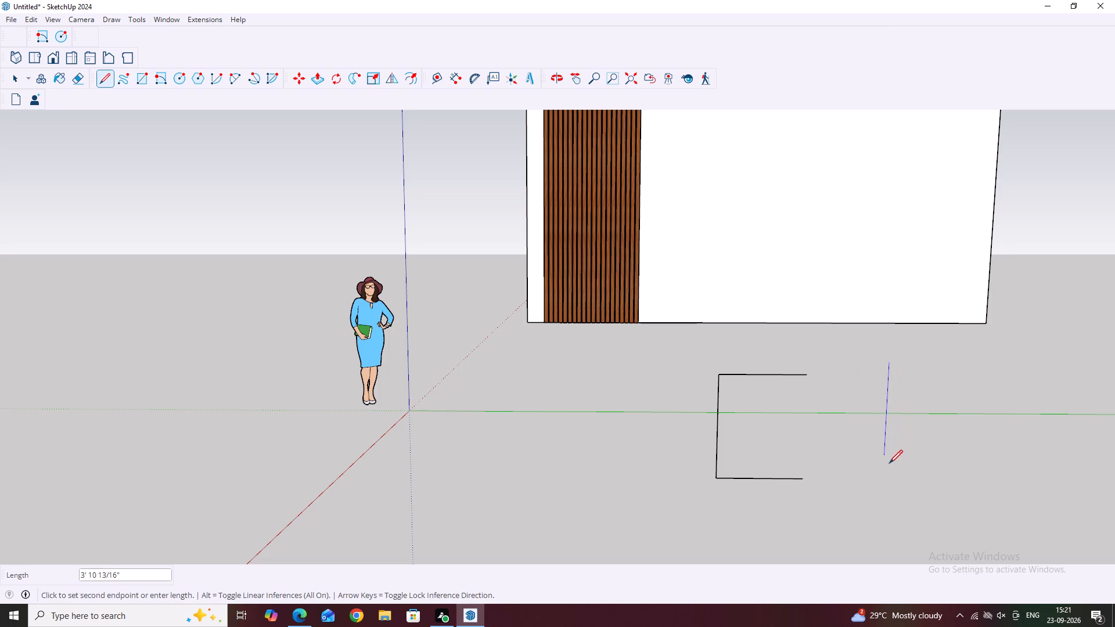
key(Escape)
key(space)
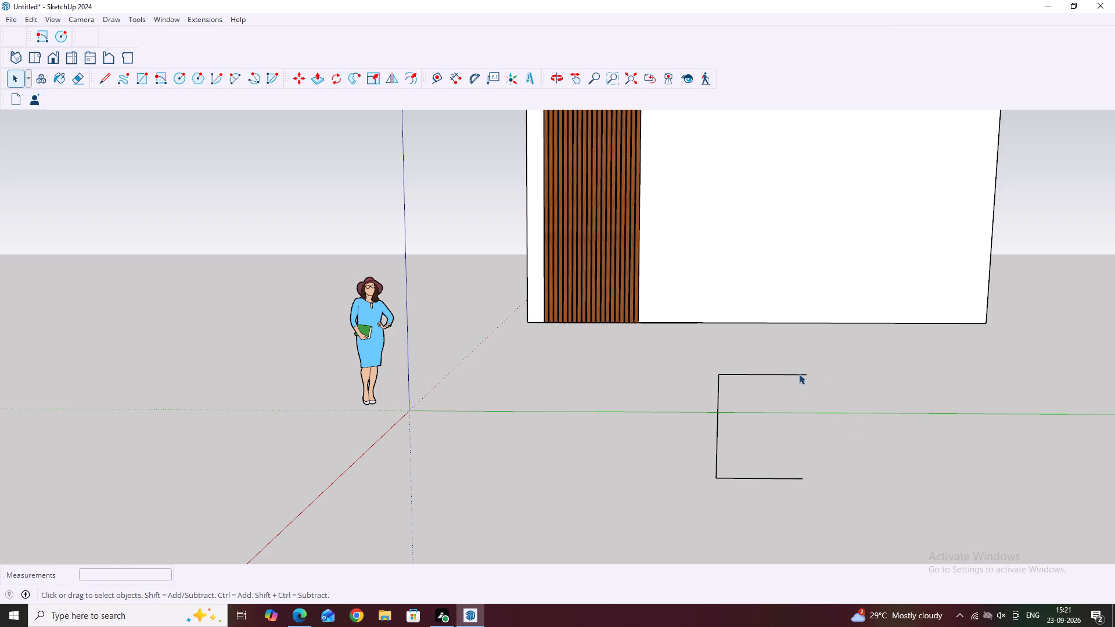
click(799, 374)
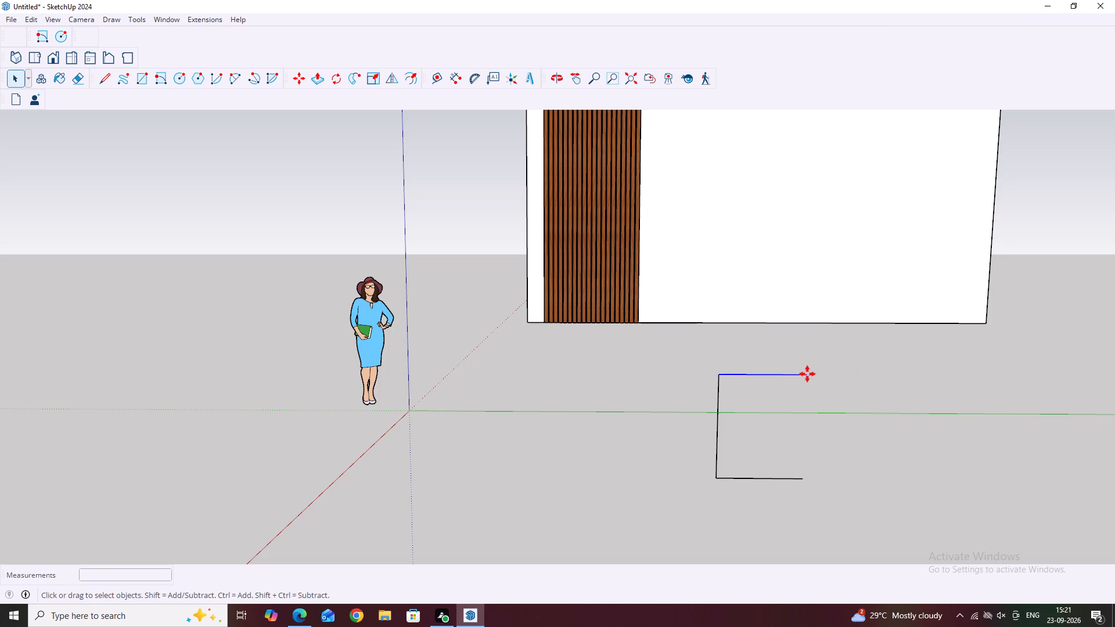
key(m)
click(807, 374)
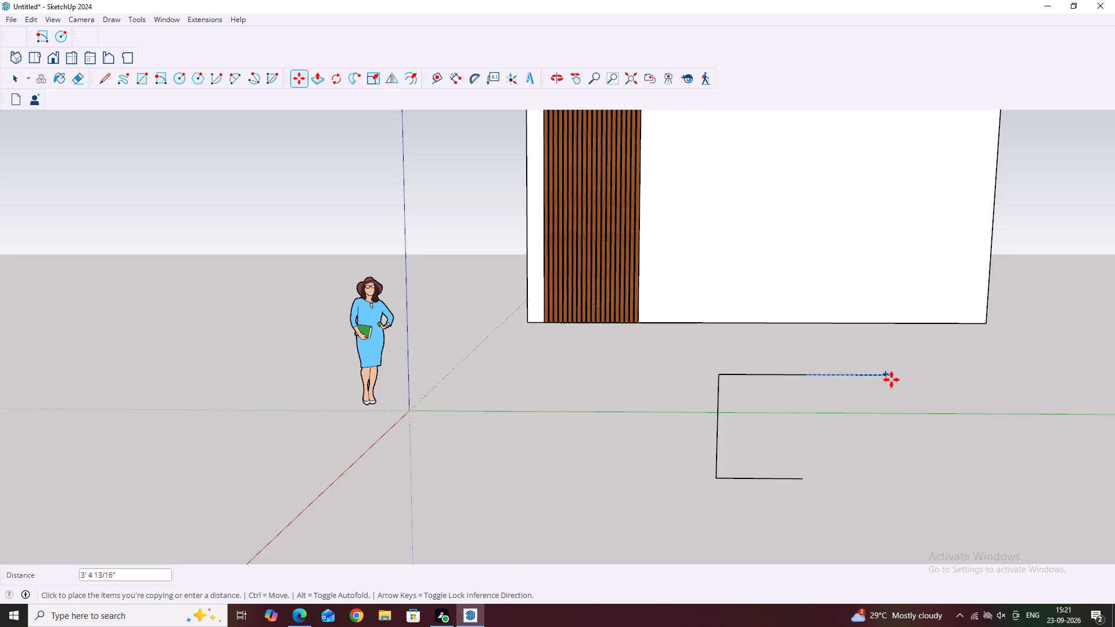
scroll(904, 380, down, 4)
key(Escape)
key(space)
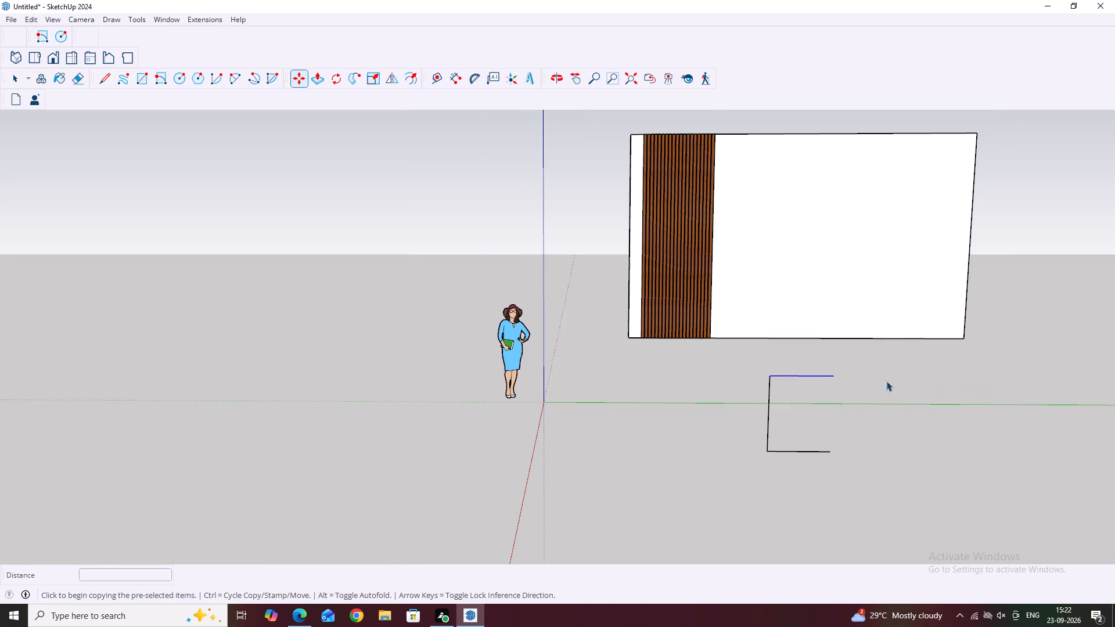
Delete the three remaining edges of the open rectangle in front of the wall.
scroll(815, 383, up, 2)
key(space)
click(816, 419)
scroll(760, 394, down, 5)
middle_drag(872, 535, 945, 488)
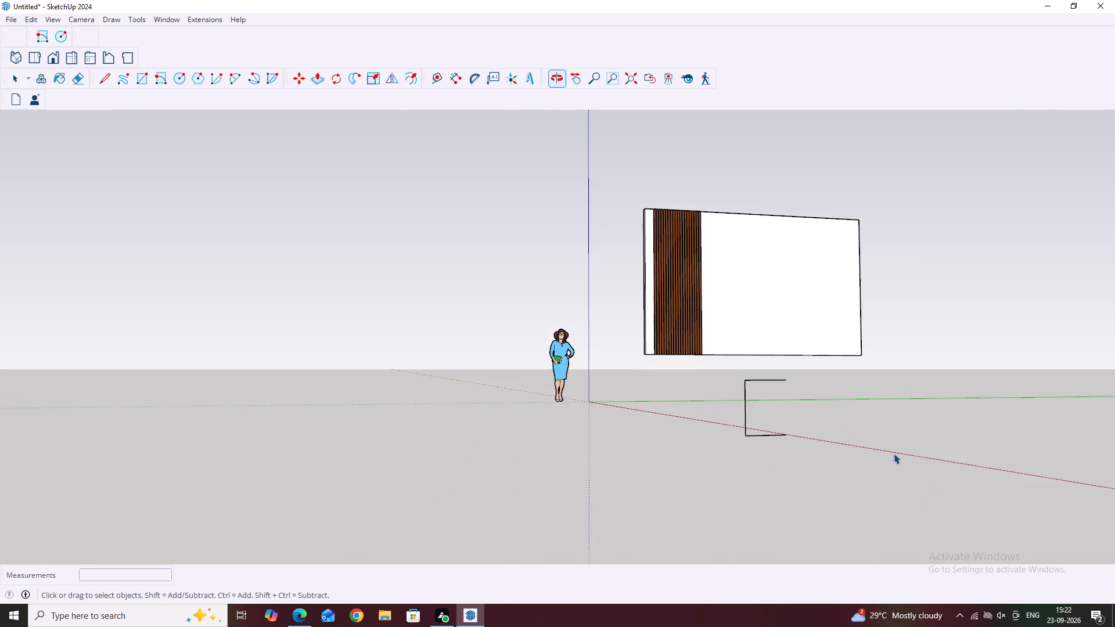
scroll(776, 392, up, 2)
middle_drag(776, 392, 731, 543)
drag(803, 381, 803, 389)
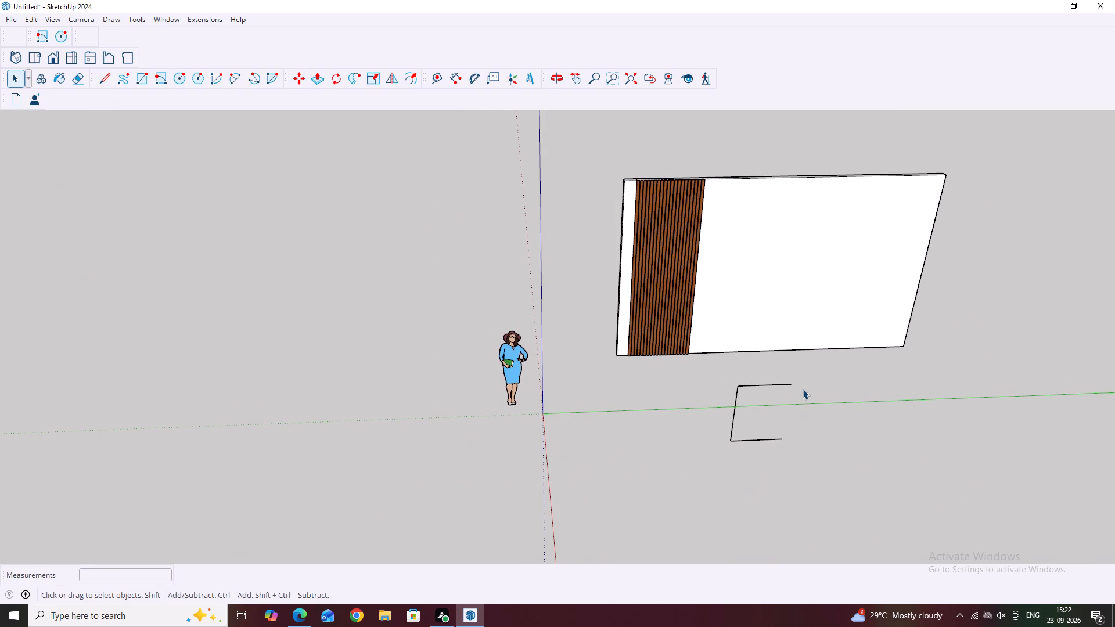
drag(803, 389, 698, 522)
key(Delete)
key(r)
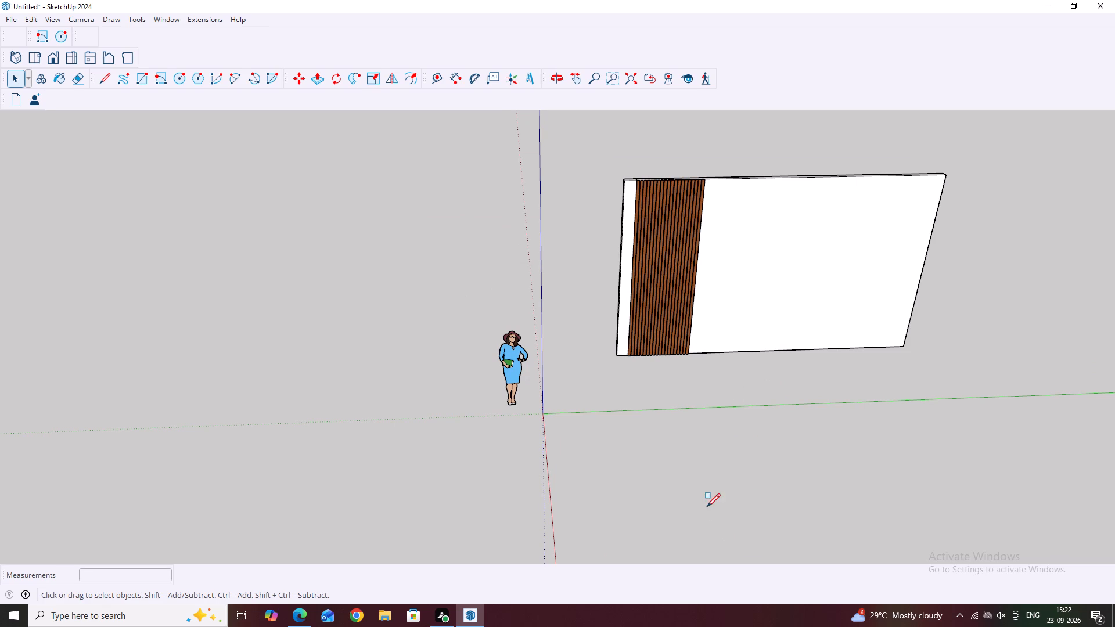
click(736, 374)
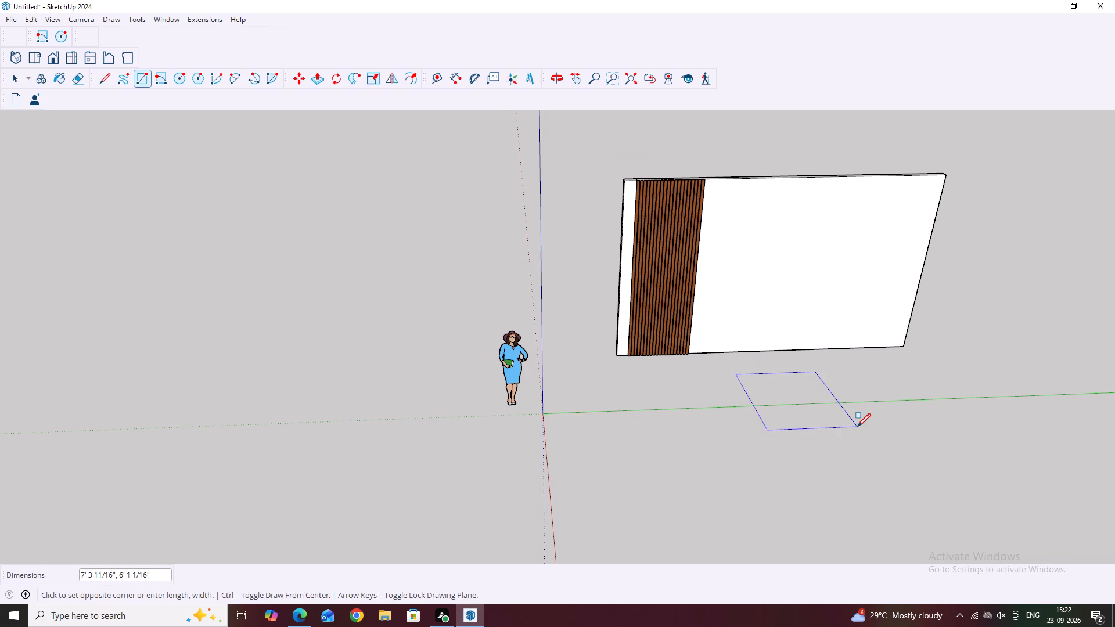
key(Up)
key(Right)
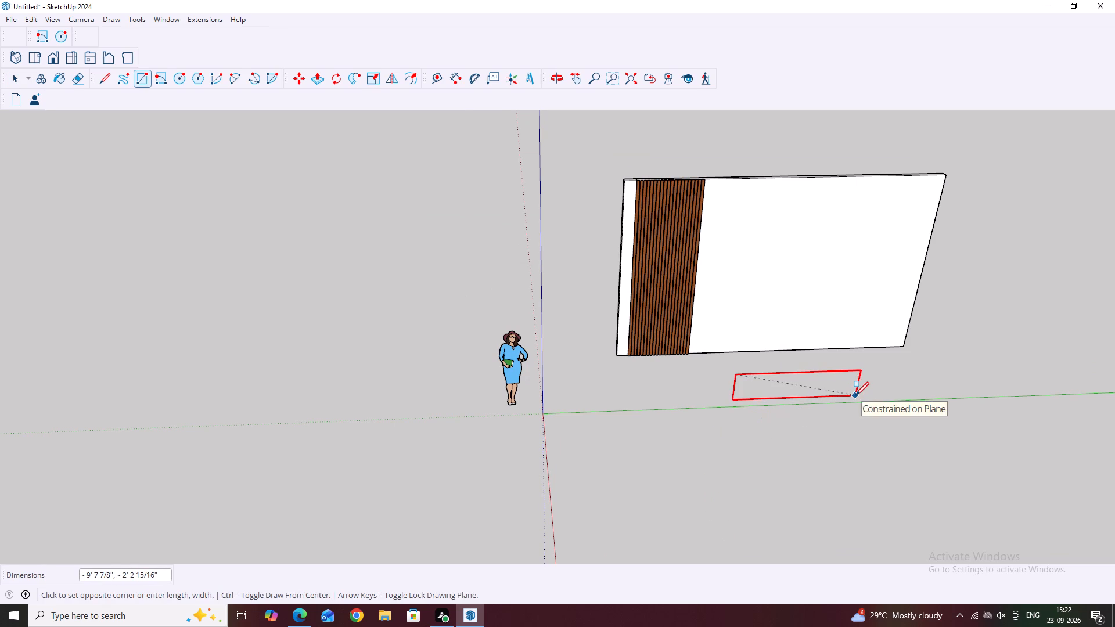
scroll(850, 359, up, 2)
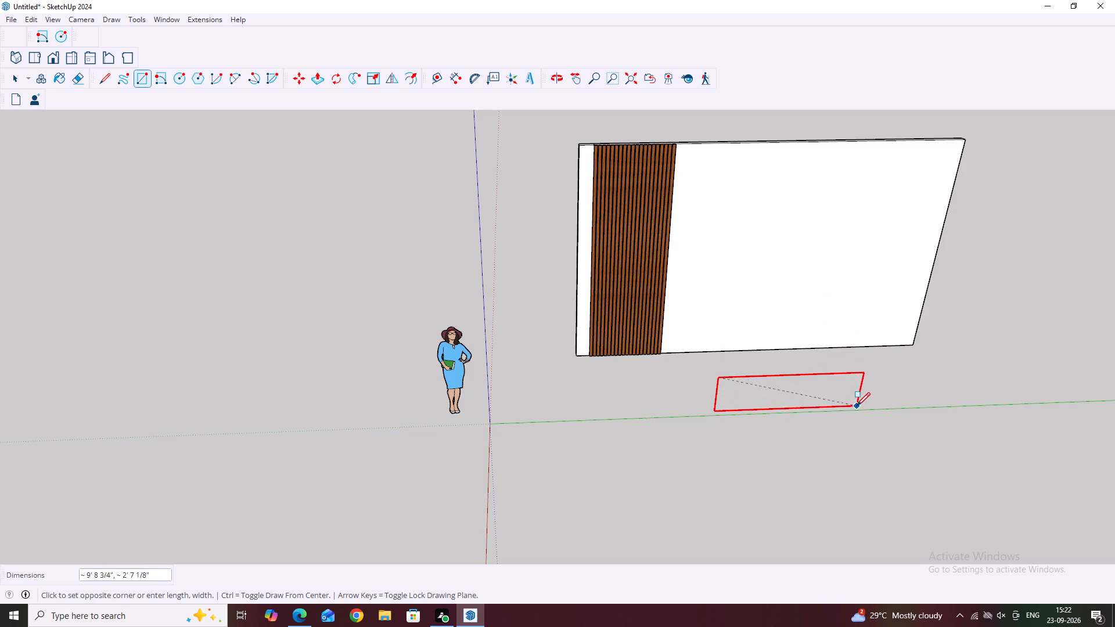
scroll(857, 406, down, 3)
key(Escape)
Draw an upright rectangle parallel to the wall, beyond its plain end, about 8' 2" wide and 4' 9" high.
scroll(814, 383, down, 3)
middle_drag(935, 420, 858, 338)
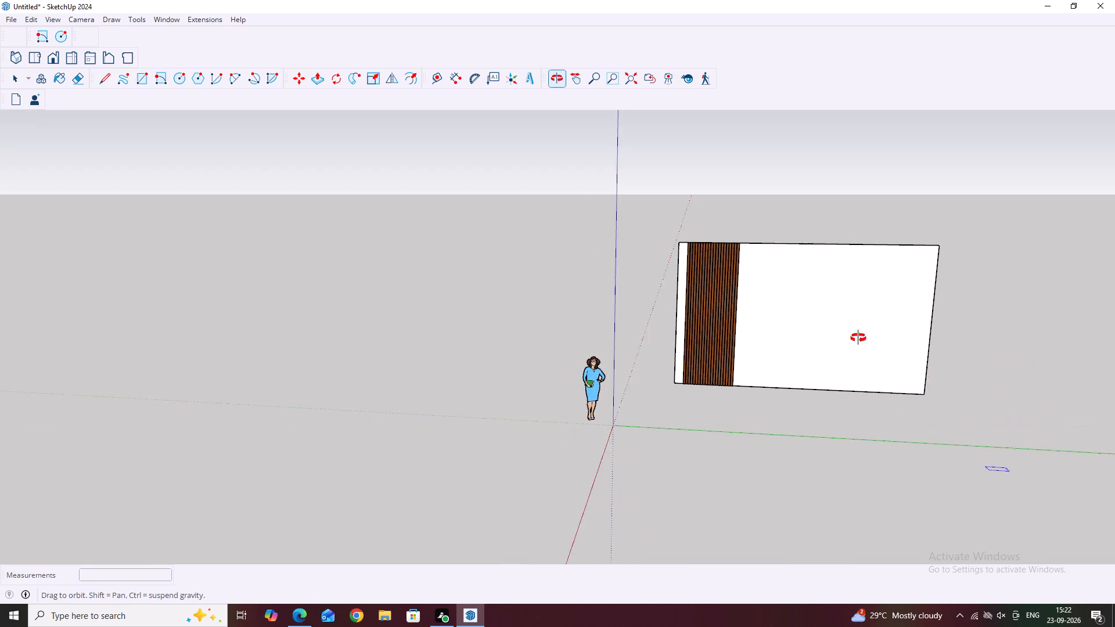
middle_drag(858, 338, 847, 336)
scroll(810, 357, down, 5)
scroll(907, 400, up, 2)
click(928, 400)
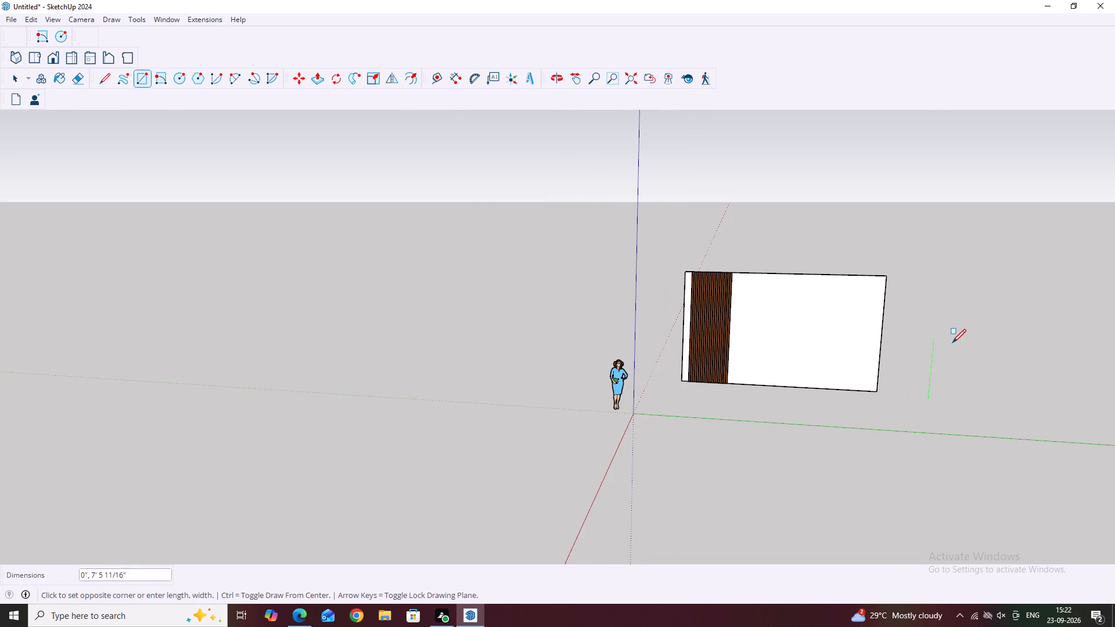
key(Up)
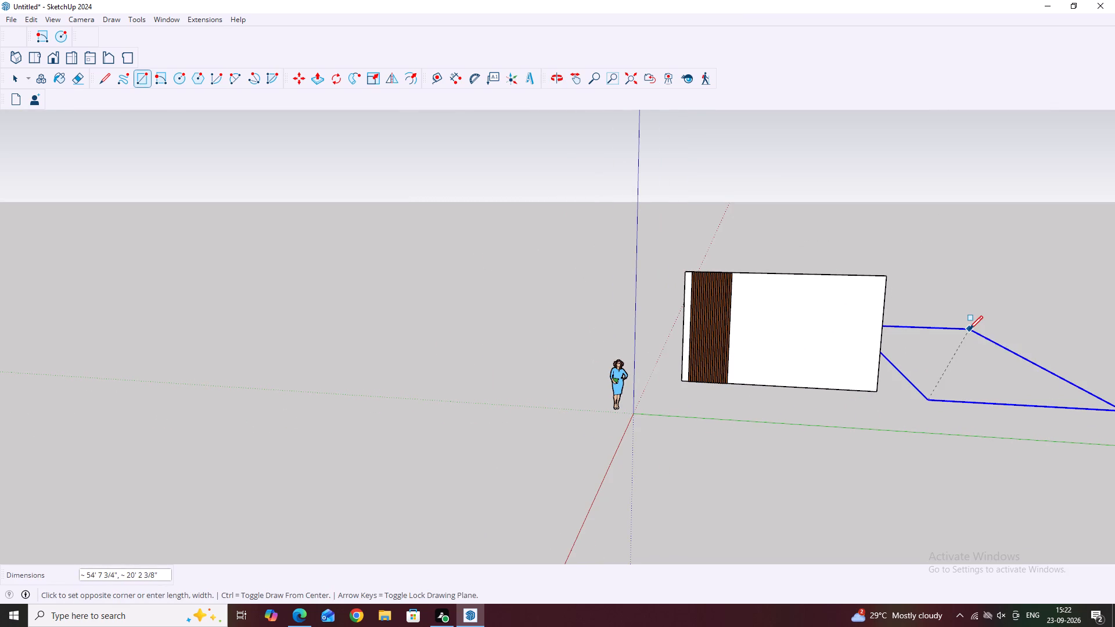
key(Right)
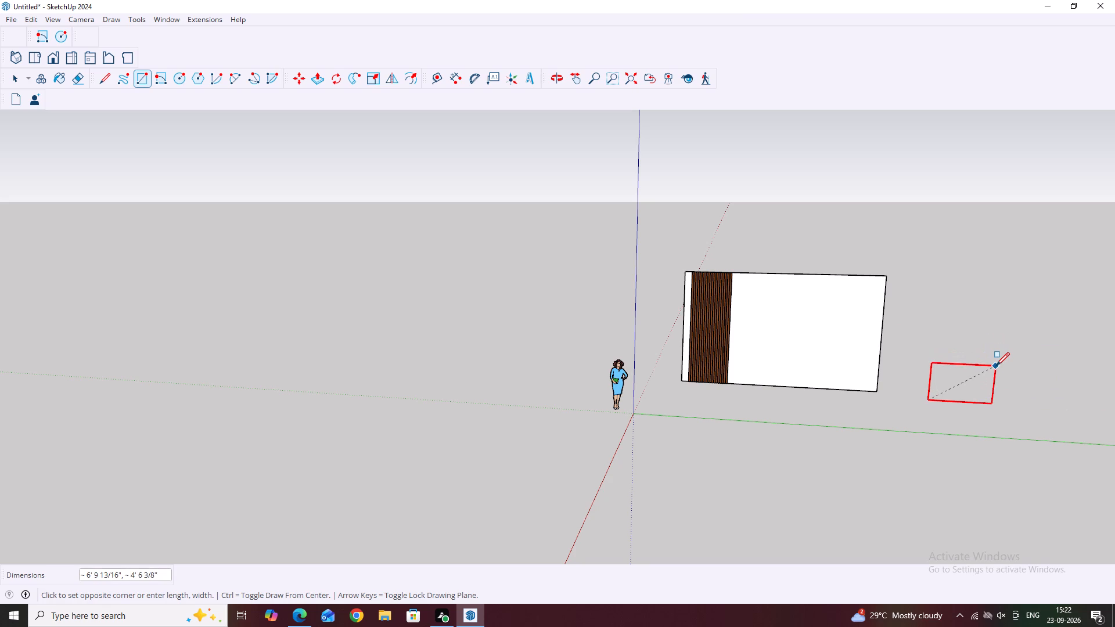
scroll(996, 366, up, 4)
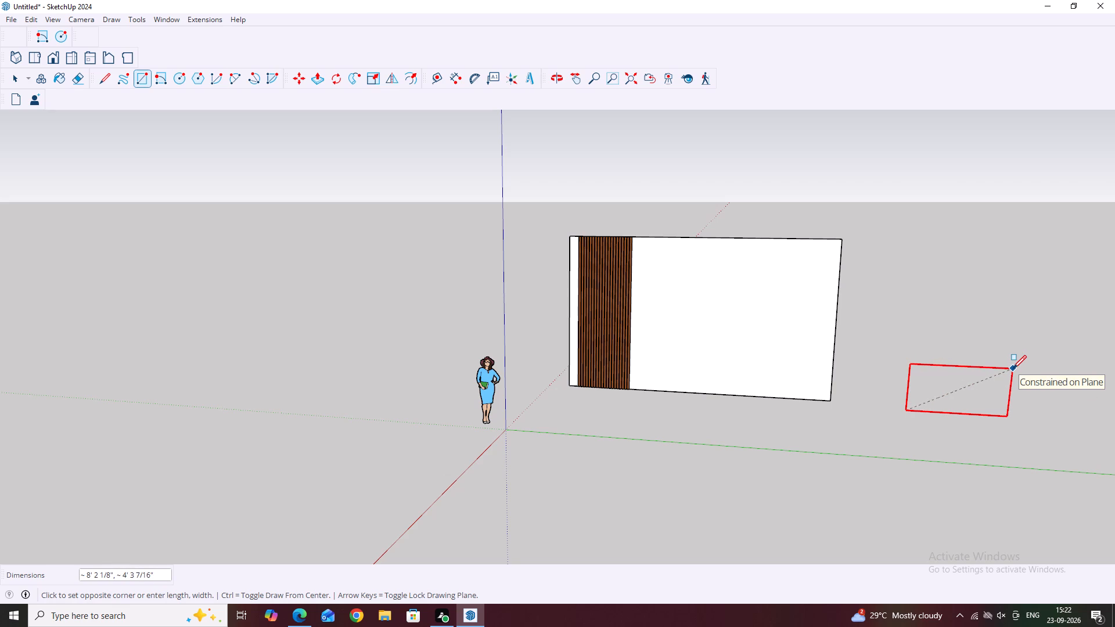
scroll(1012, 369, up, 2)
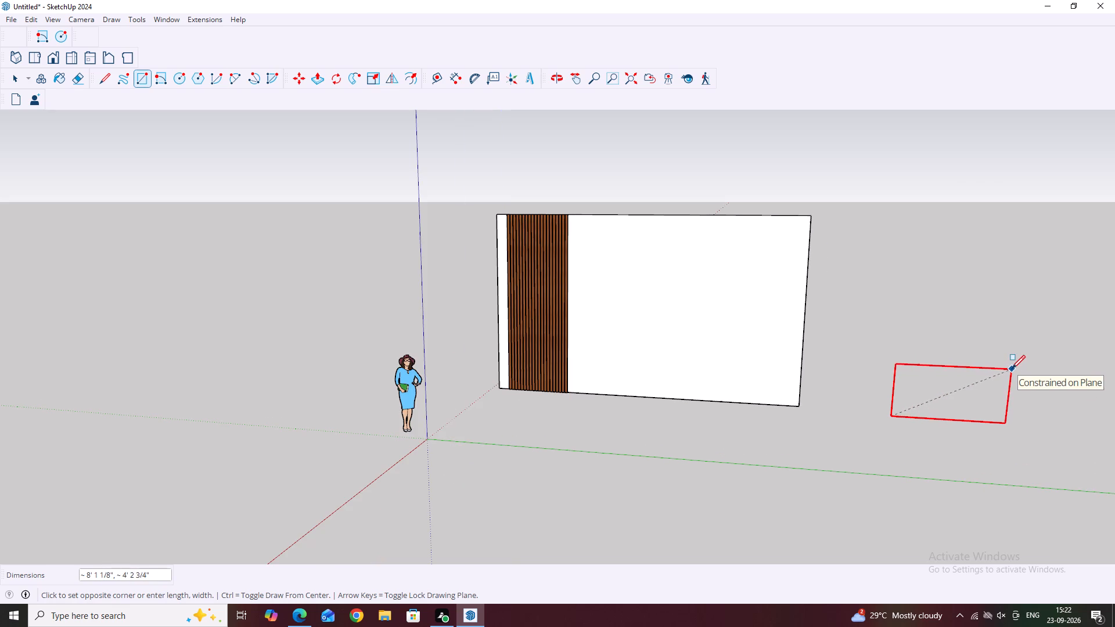
click(1014, 362)
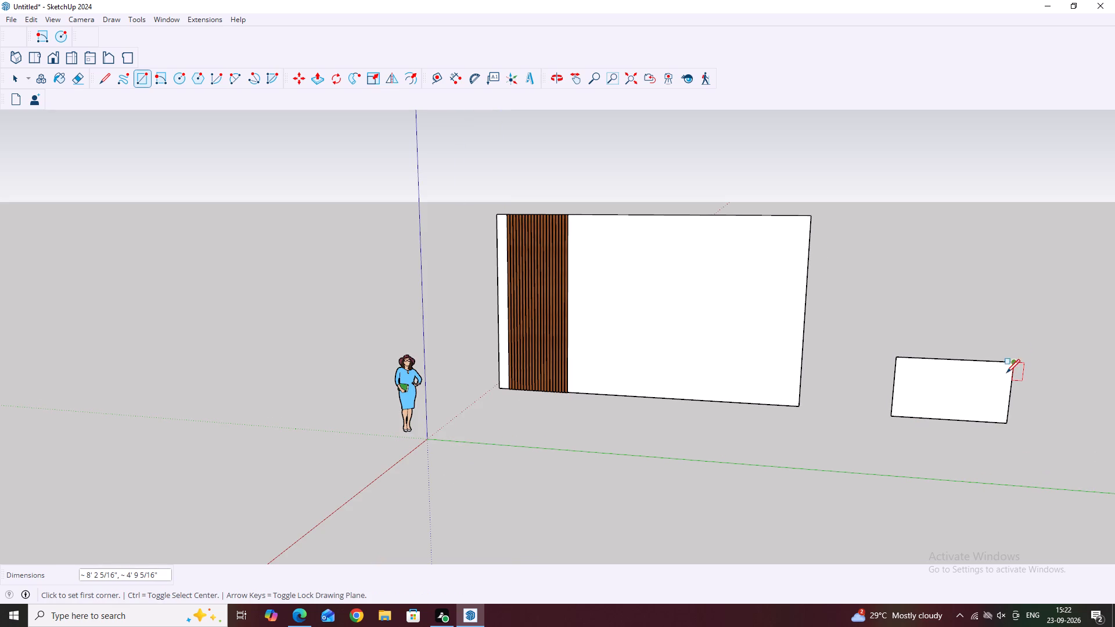
key(space)
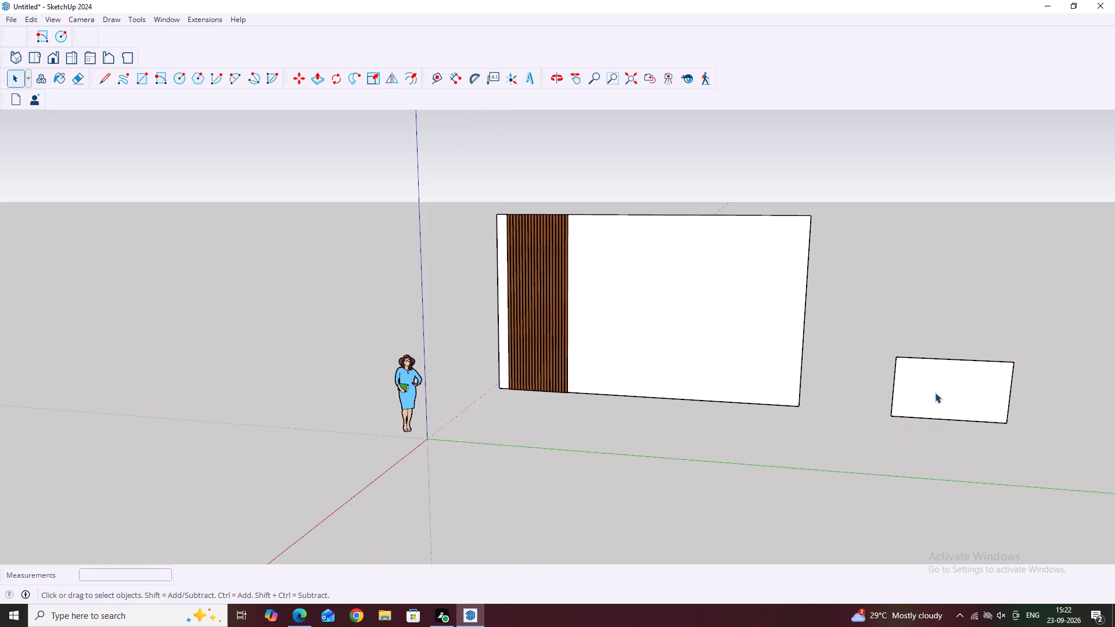
Push/Pull the upright rectangle beyond the wall's plain end outward by 2".
double_click(936, 392)
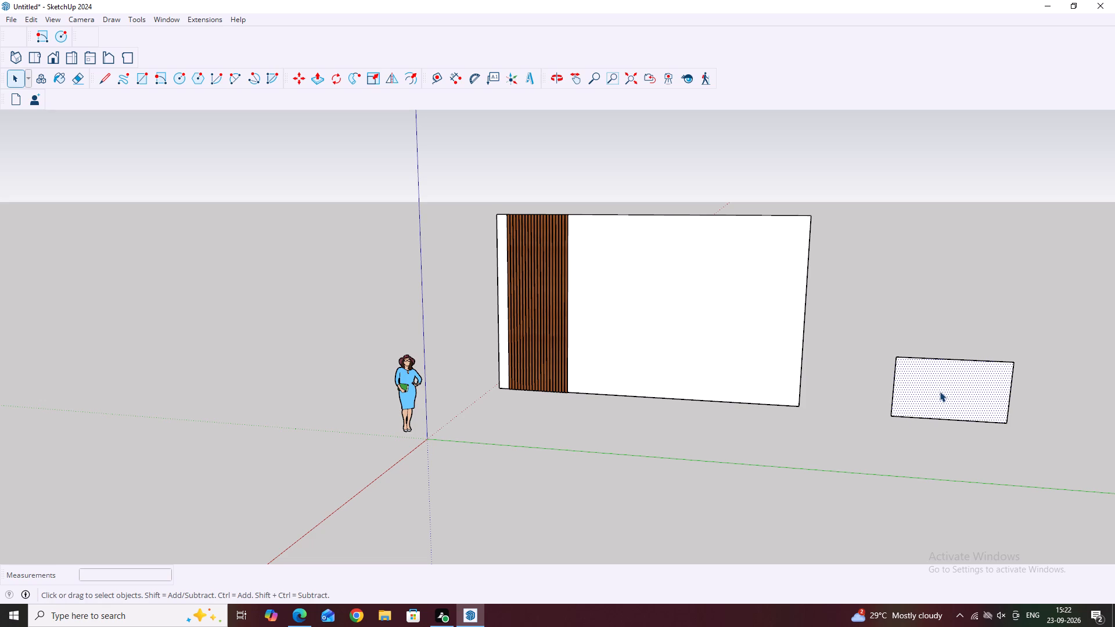
click(940, 391)
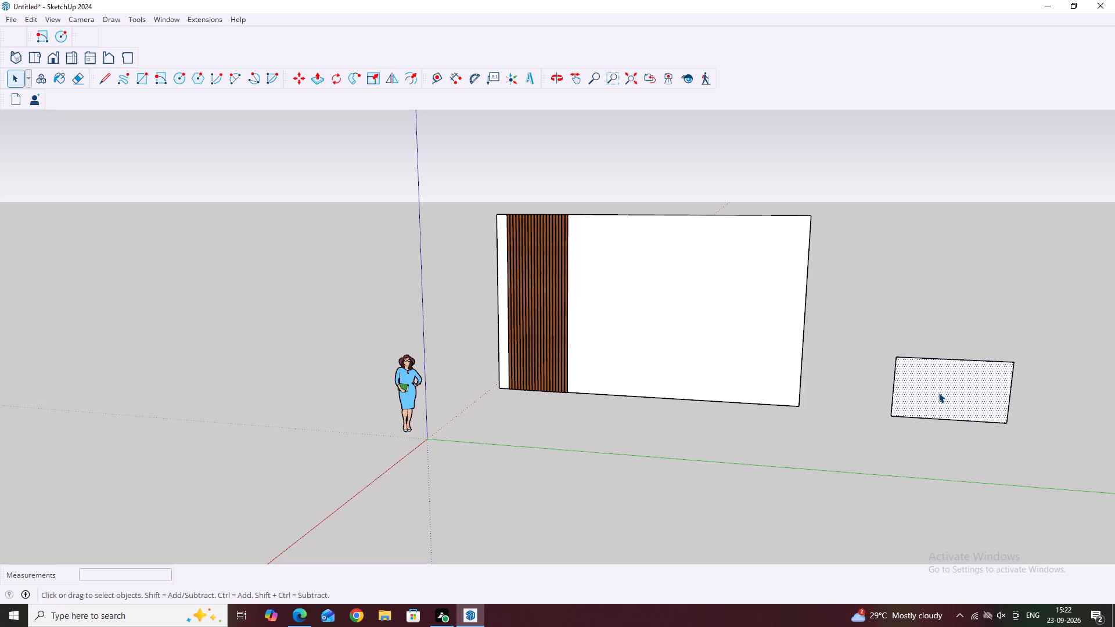
right_click(938, 392)
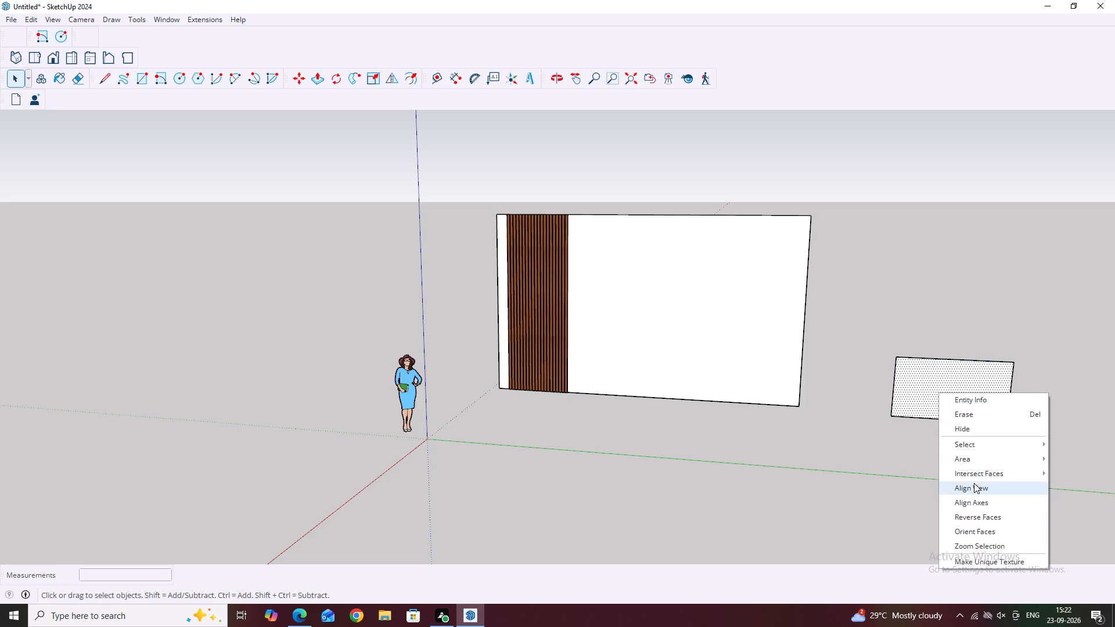
key(Escape)
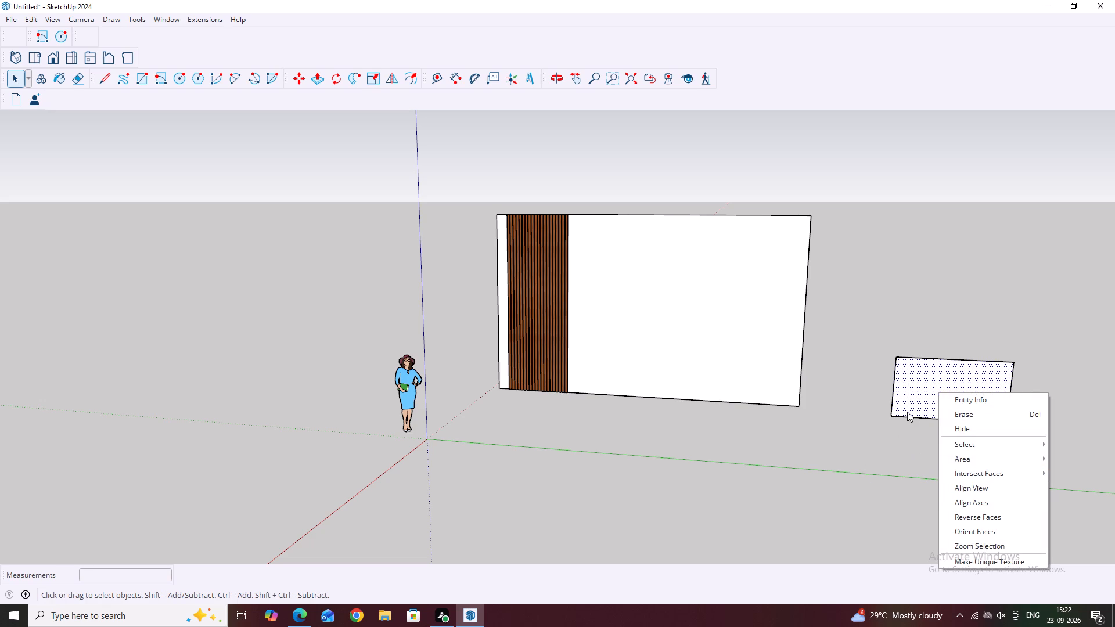
key(space)
click(911, 410)
key(p)
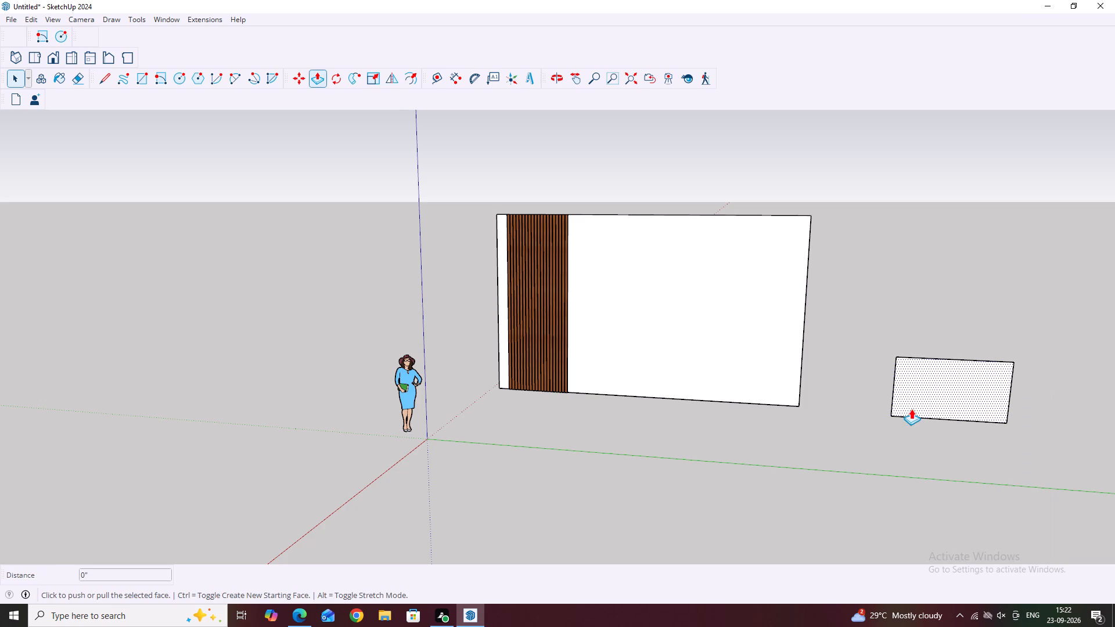
click(923, 389)
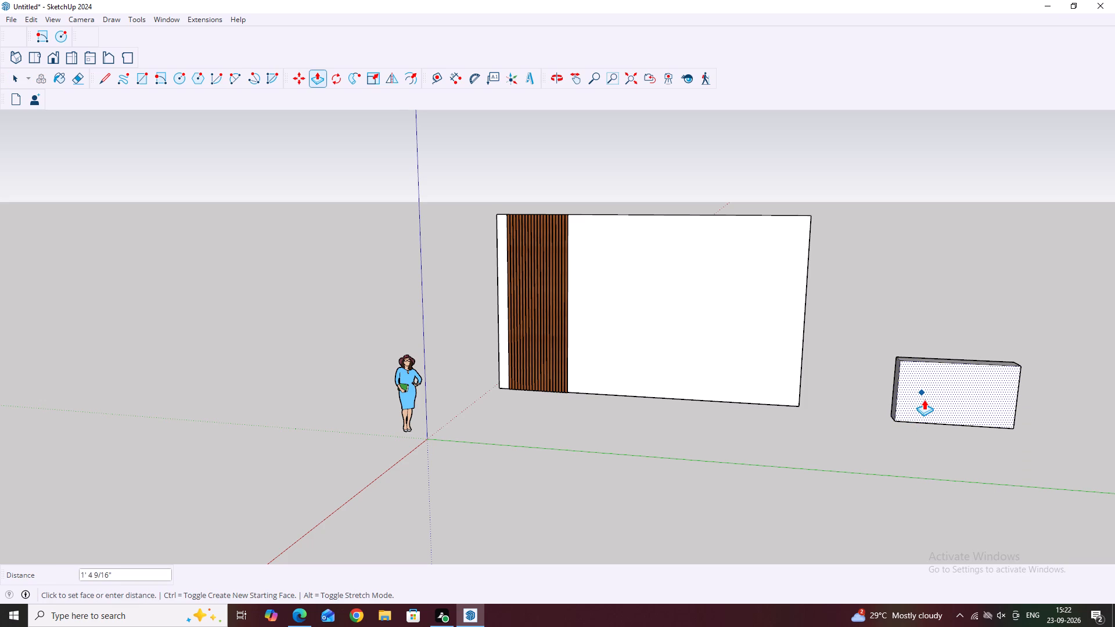
key(2)
key(shift+quotedbl)
key(Return)
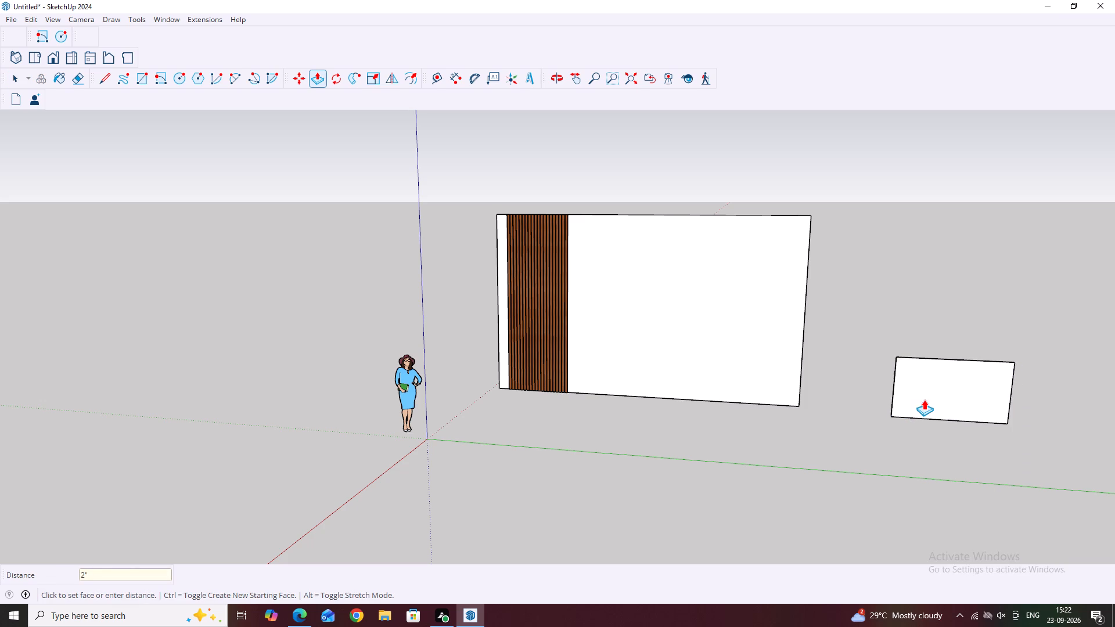
Push/Pull the front face of the thin slab beyond the wall outward by a further 4".
middle_drag(887, 383, 1014, 384)
middle_drag(838, 346, 850, 384)
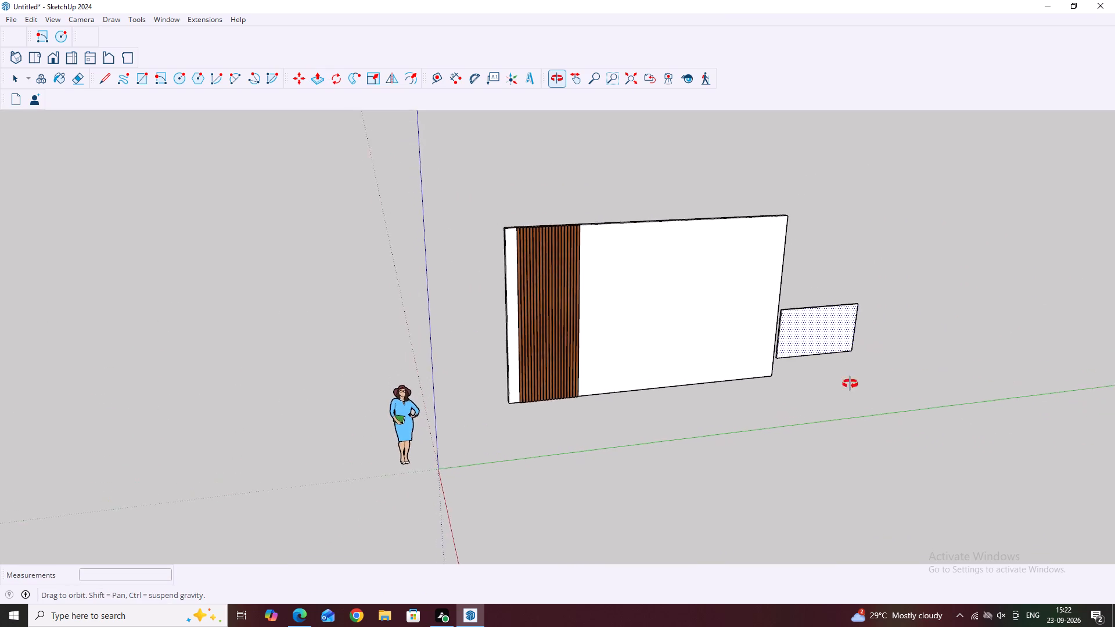
middle_drag(850, 384, 839, 470)
middle_drag(826, 318, 751, 456)
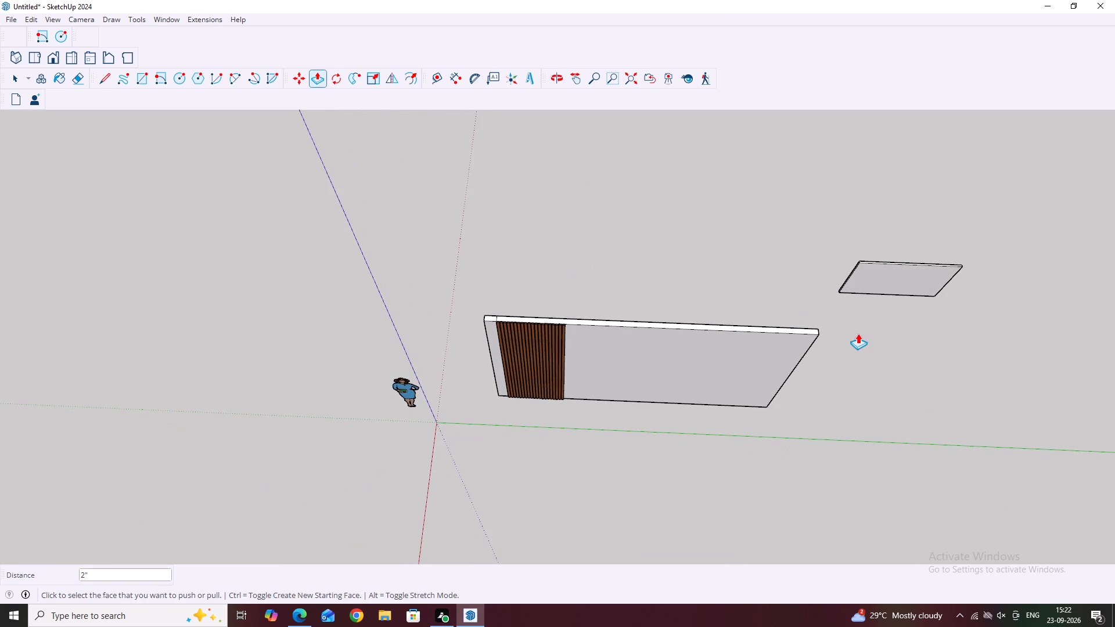
middle_drag(751, 425, 750, 345)
middle_drag(894, 323, 886, 236)
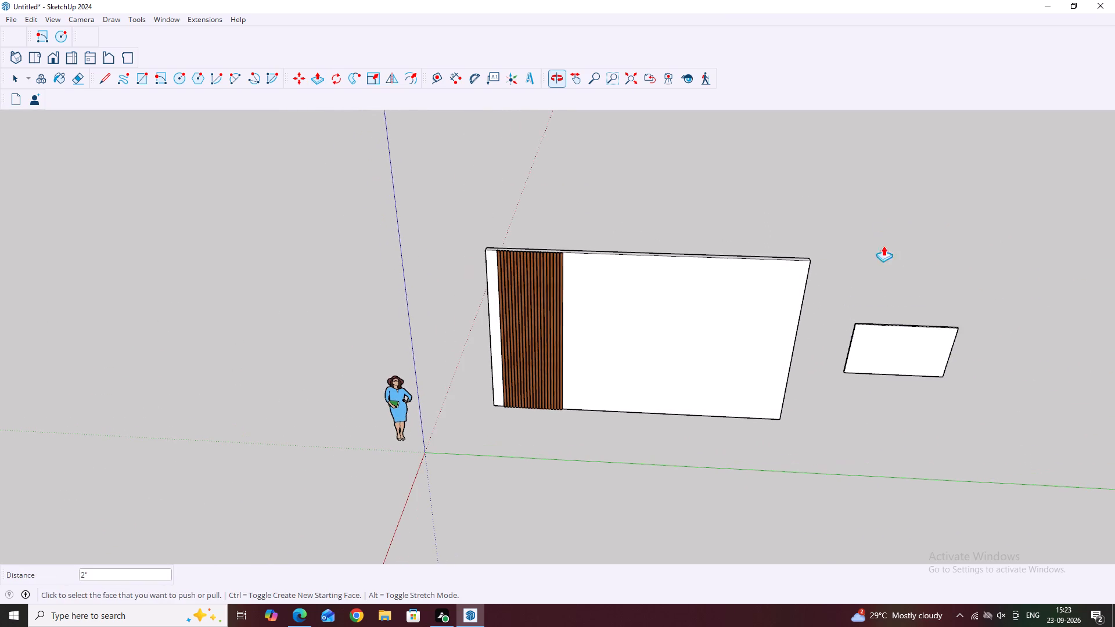
click(886, 342)
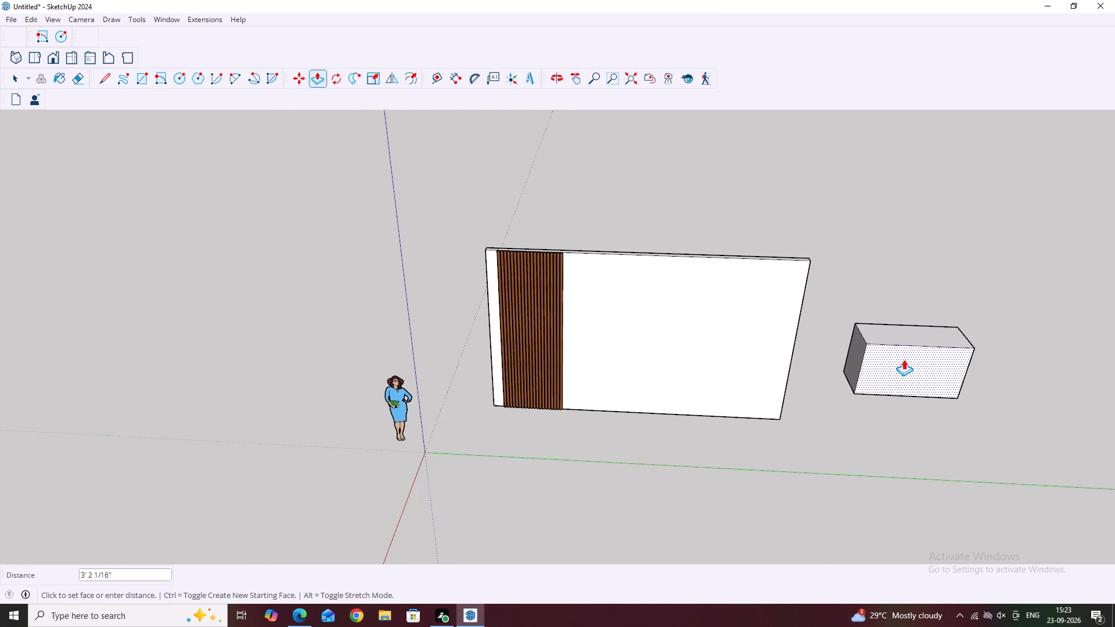
text(4")
key(Return)
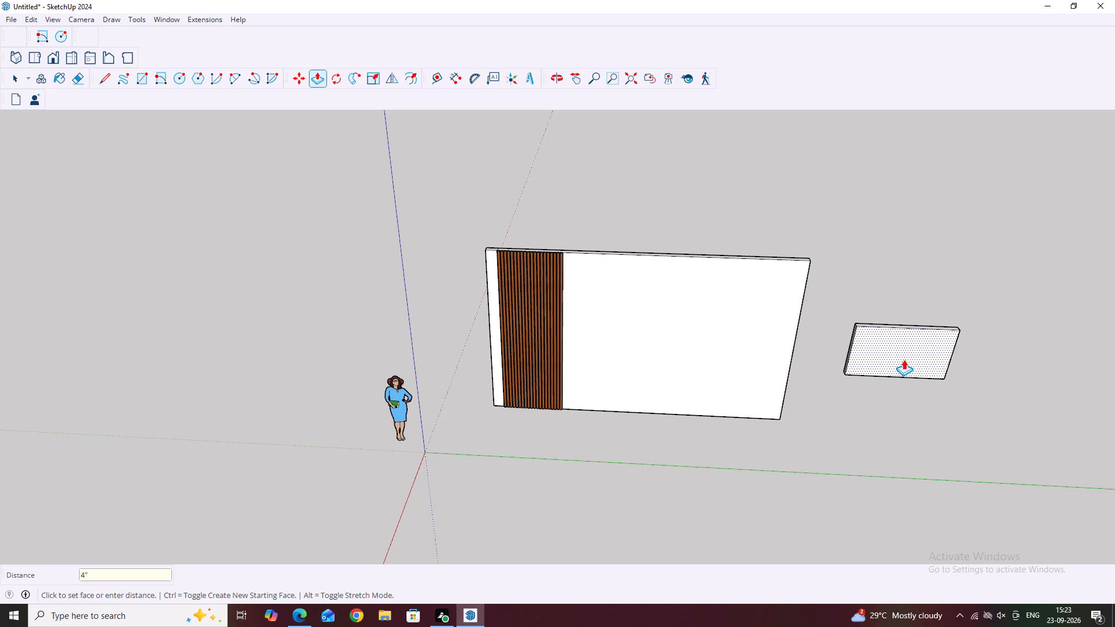
Make the whole slab beyond the wall's plain end into a group.
key(space)
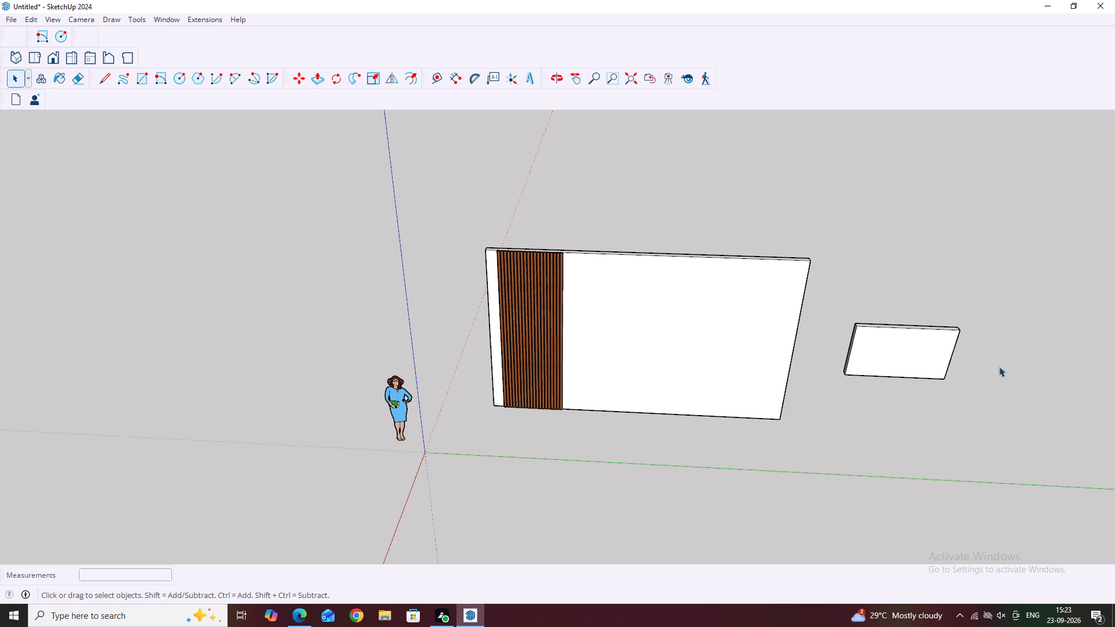
scroll(994, 362, up, 2)
middle_drag(835, 332, 826, 404)
scroll(886, 340, up, 2)
click(883, 329)
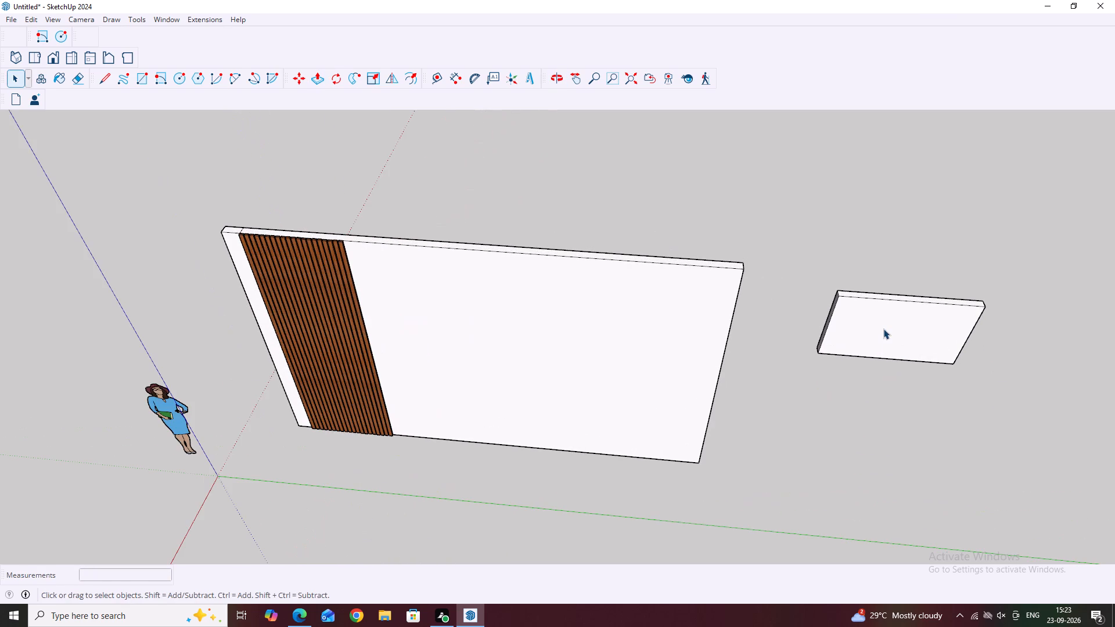
double_click(882, 330)
double_click(882, 330)
right_click(882, 330)
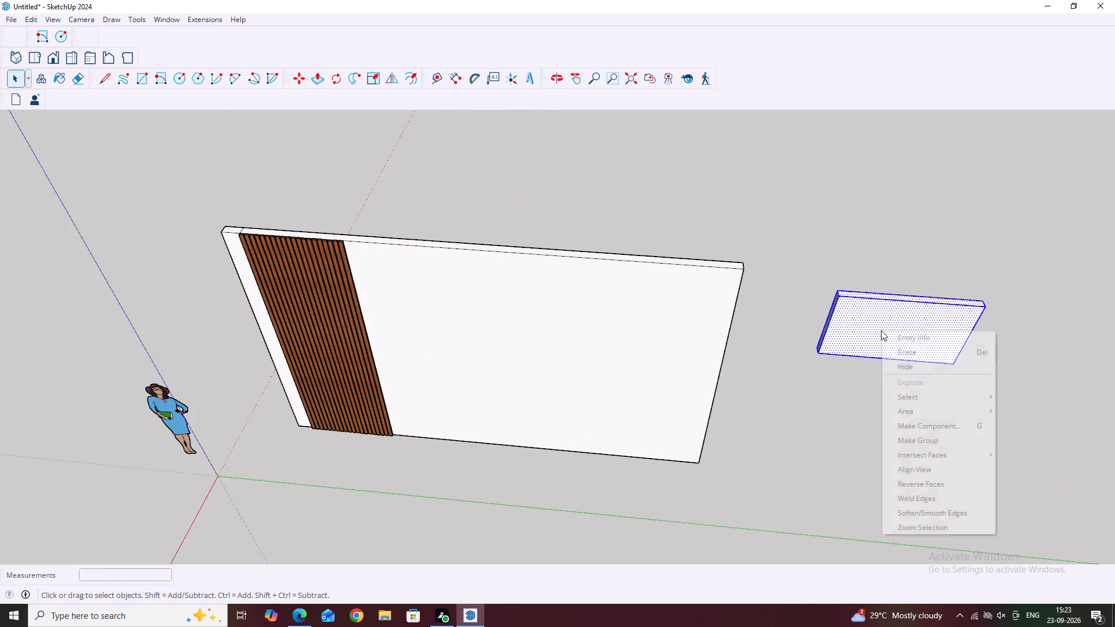
click(931, 442)
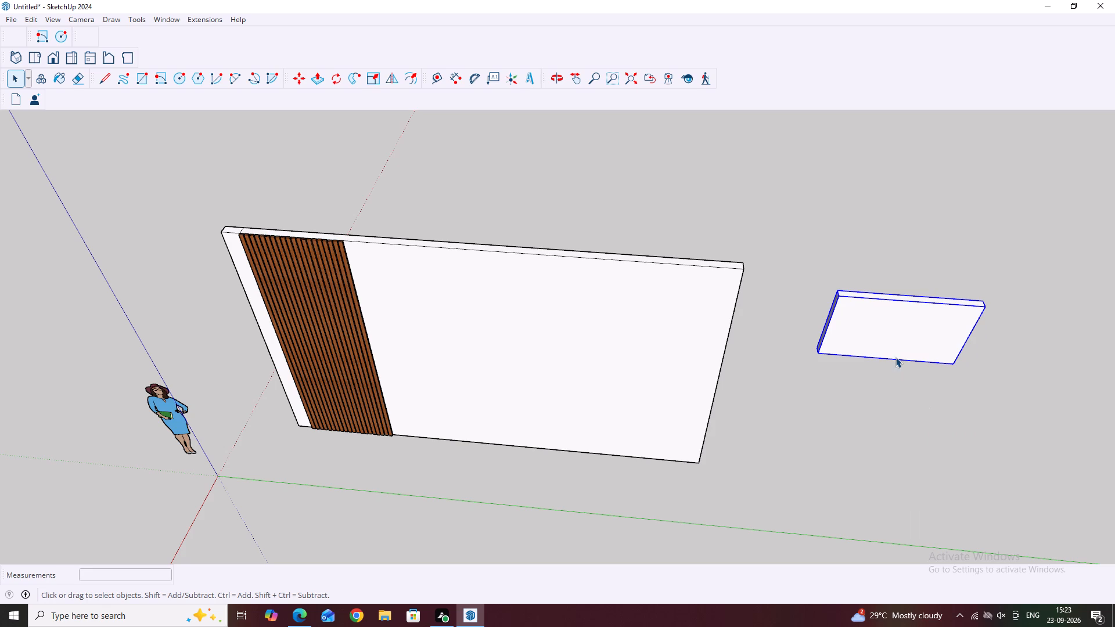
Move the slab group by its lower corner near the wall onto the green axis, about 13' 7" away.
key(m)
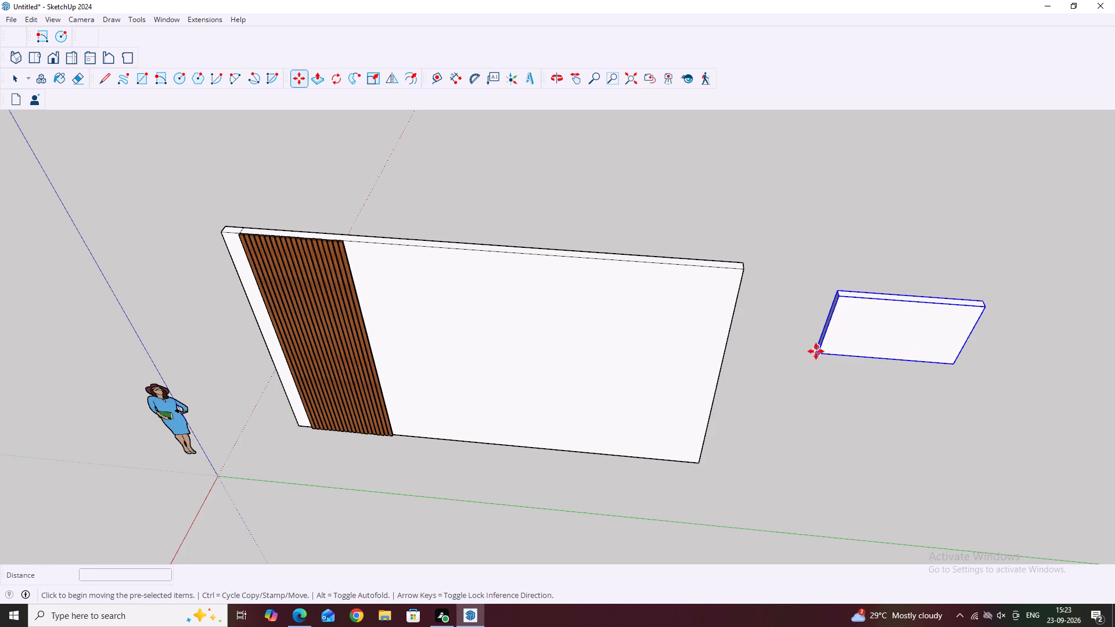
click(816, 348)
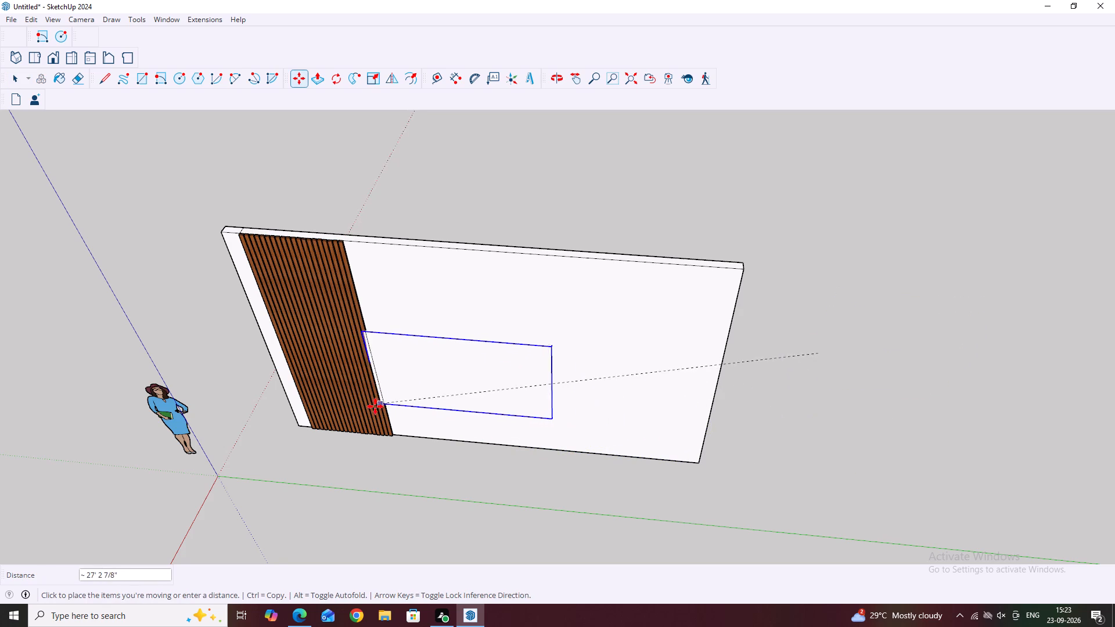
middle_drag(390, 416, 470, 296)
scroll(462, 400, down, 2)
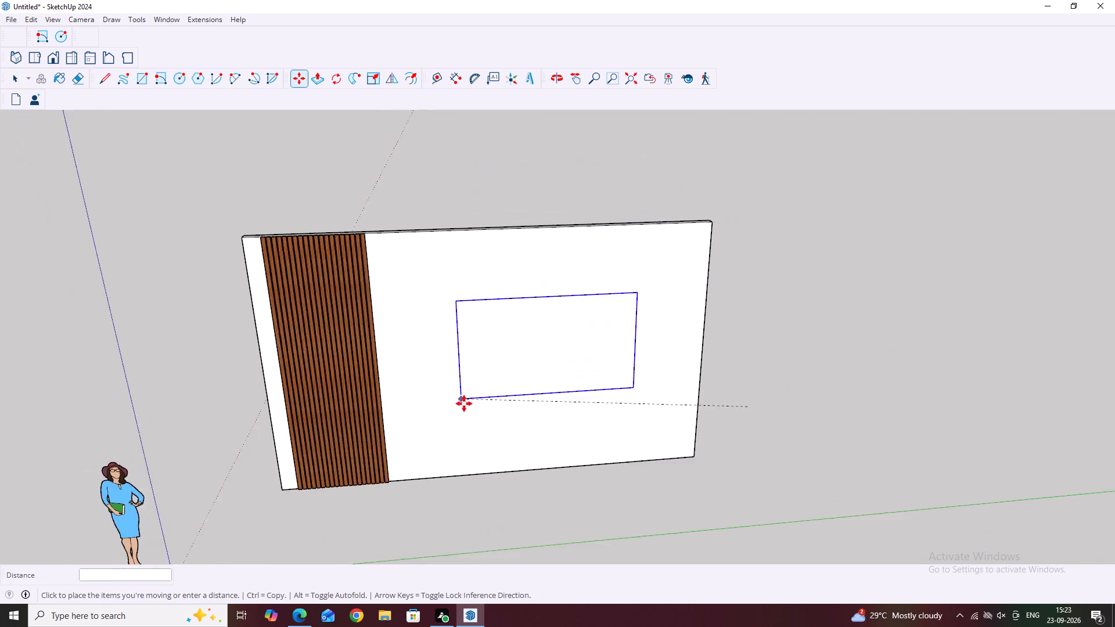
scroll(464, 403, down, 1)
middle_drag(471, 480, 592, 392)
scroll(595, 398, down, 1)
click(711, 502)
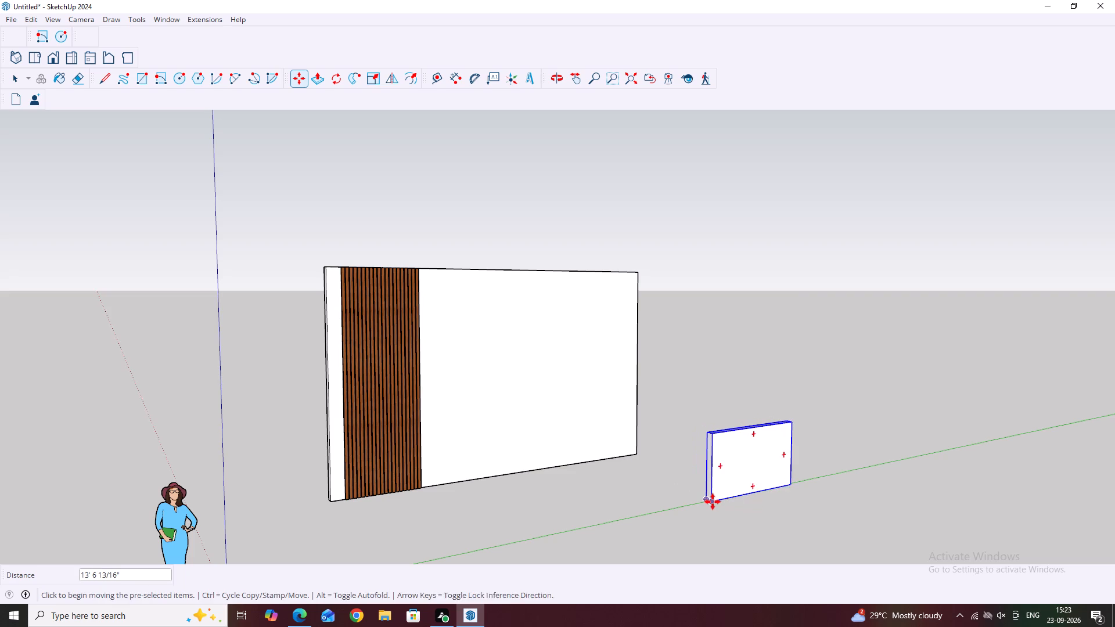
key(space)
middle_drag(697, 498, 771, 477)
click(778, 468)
Move the slab group by its lower back corner onto the wall's plain face, just beside the wooden slats at mid-height.
scroll(606, 453, up, 1)
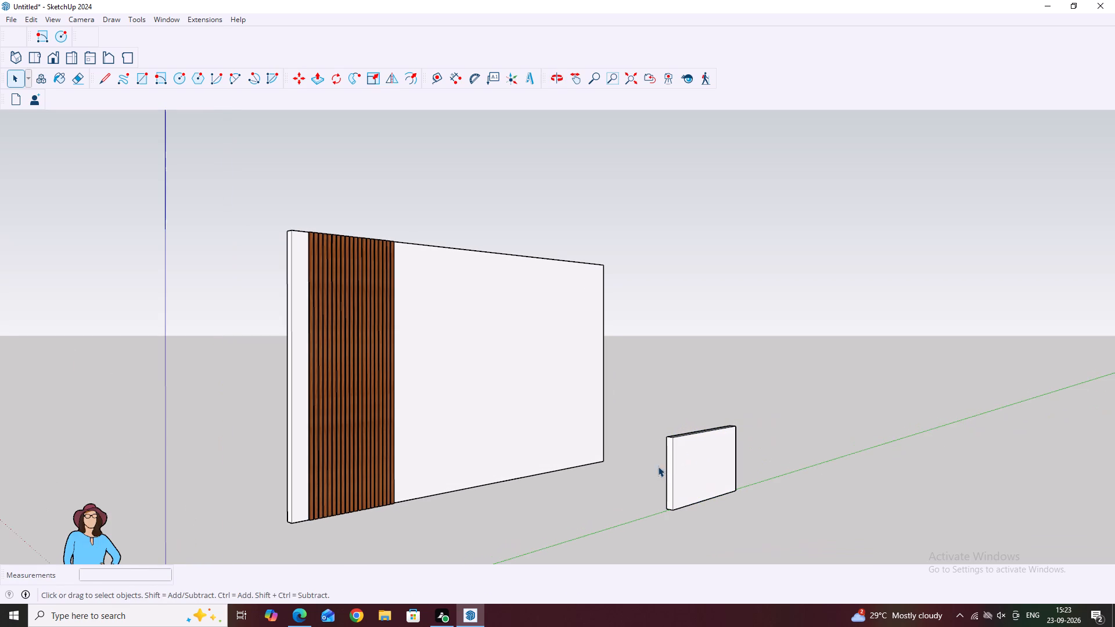
click(663, 467)
click(681, 476)
key(m)
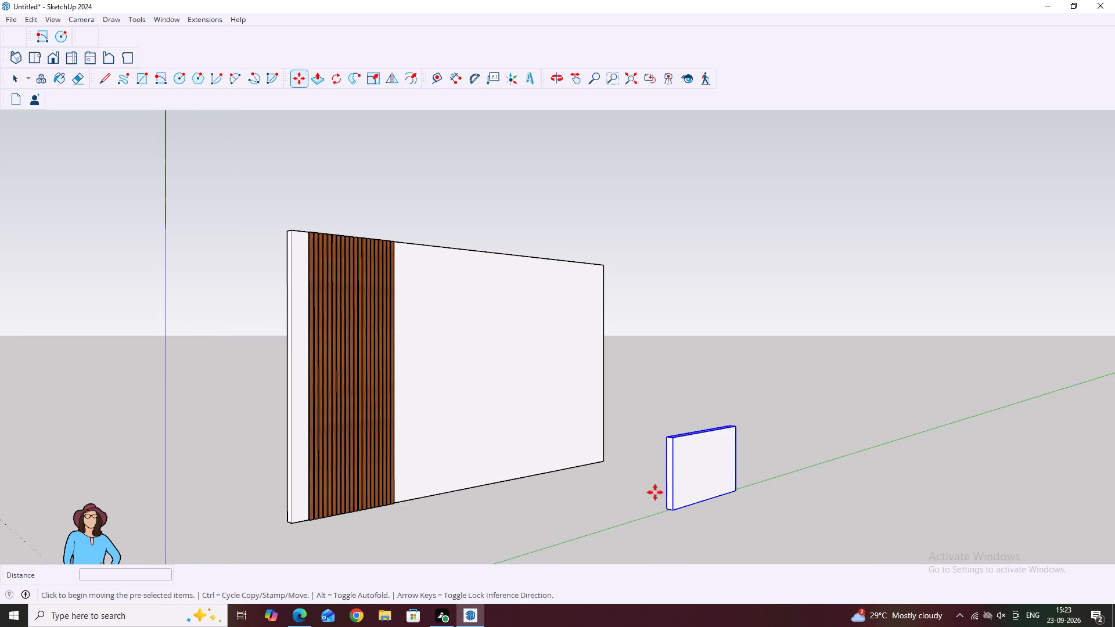
scroll(655, 500, up, 4)
click(669, 510)
scroll(584, 420, down, 2)
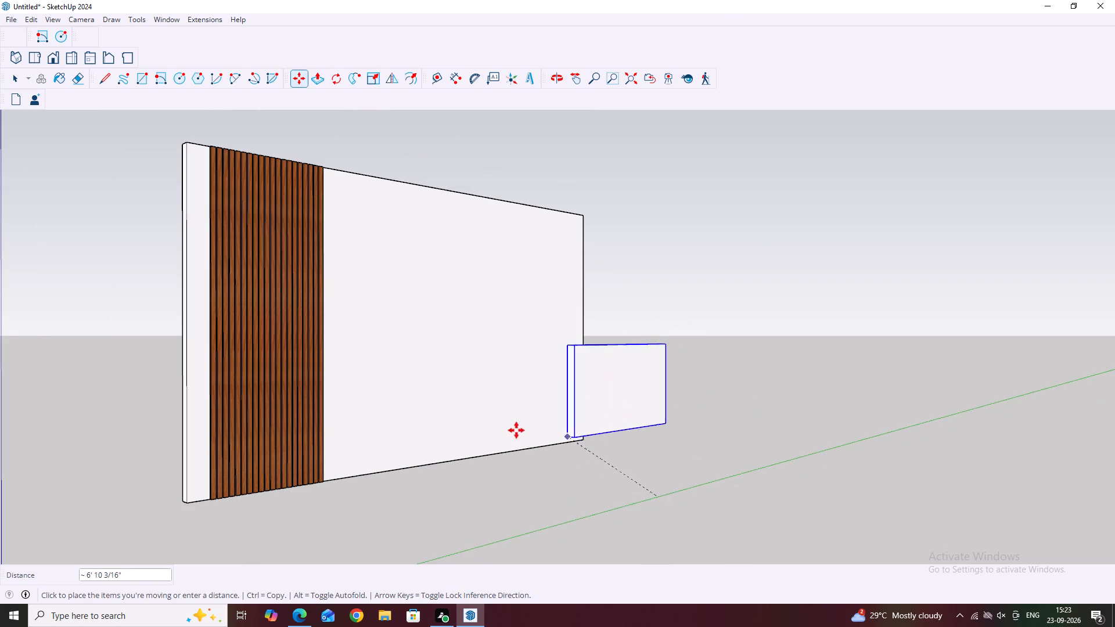
click(336, 394)
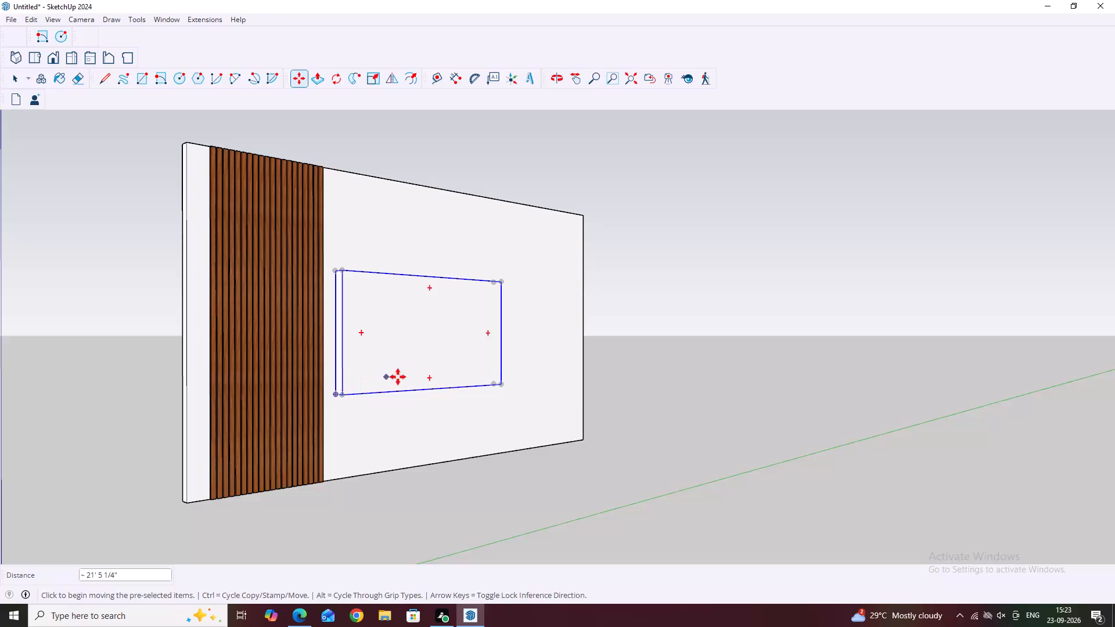
Adjust the slab group by its upper back corner beside the slats so that it sits against the wall face.
middle_drag(419, 388, 653, 406)
middle_drag(382, 341, 521, 321)
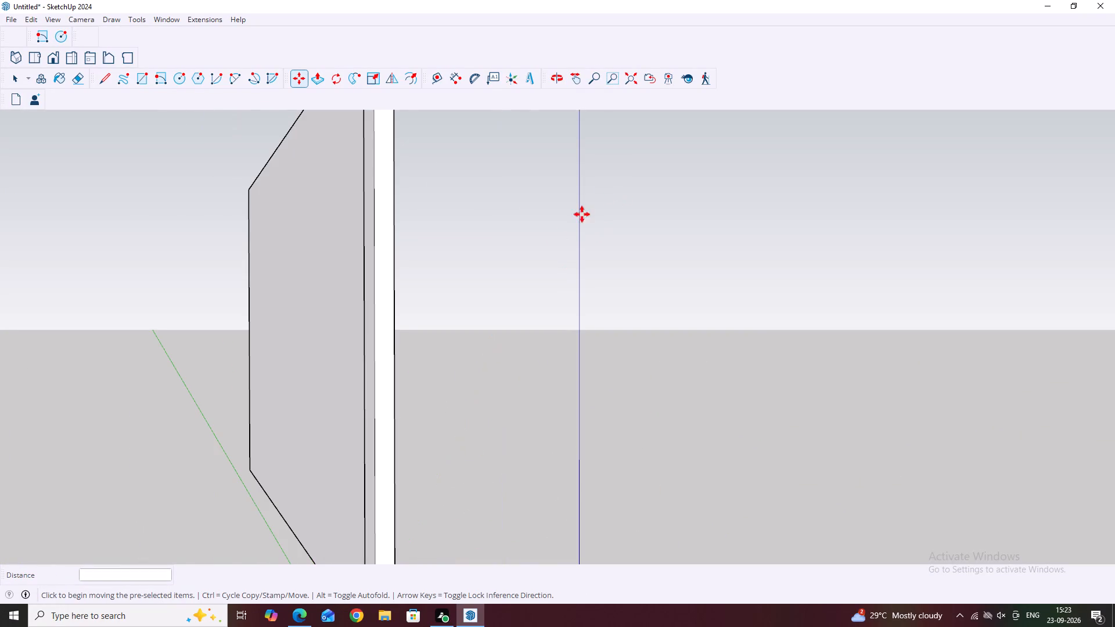
scroll(460, 294, down, 2)
middle_drag(952, 315, 774, 418)
middle_drag(627, 225, 573, 348)
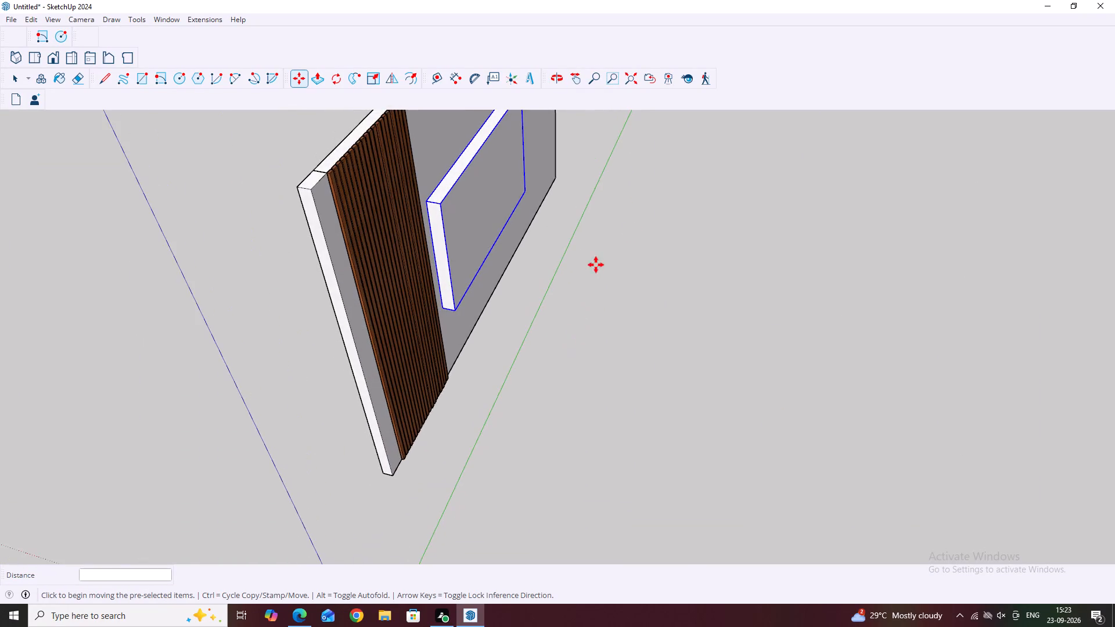
scroll(648, 223, down, 11)
middle_drag(778, 258, 645, 326)
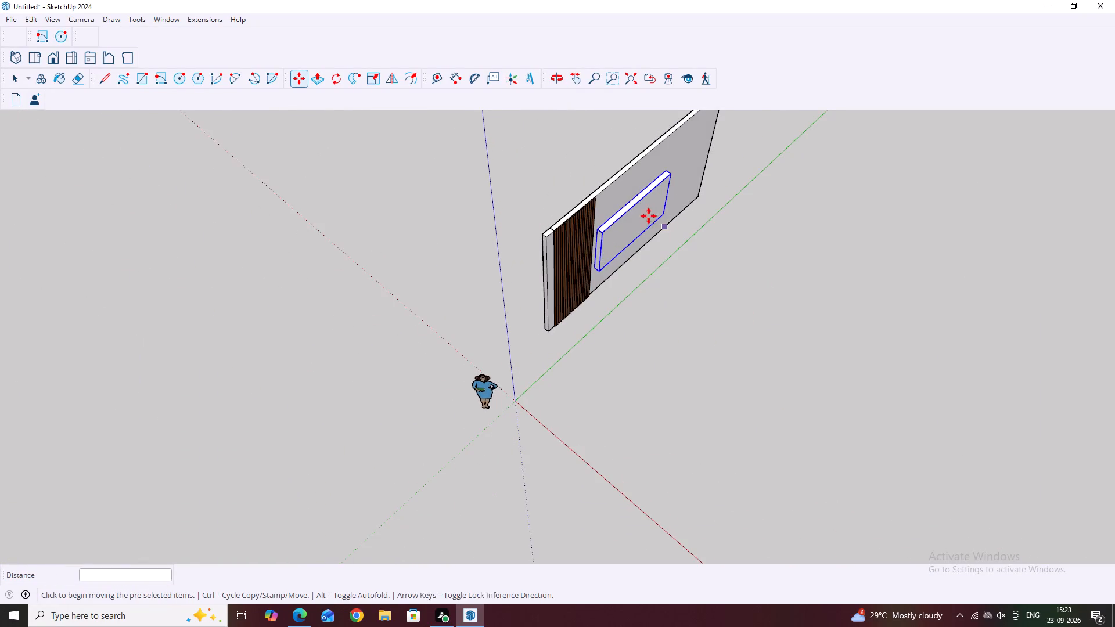
scroll(636, 203, up, 18)
middle_drag(632, 233, 631, 321)
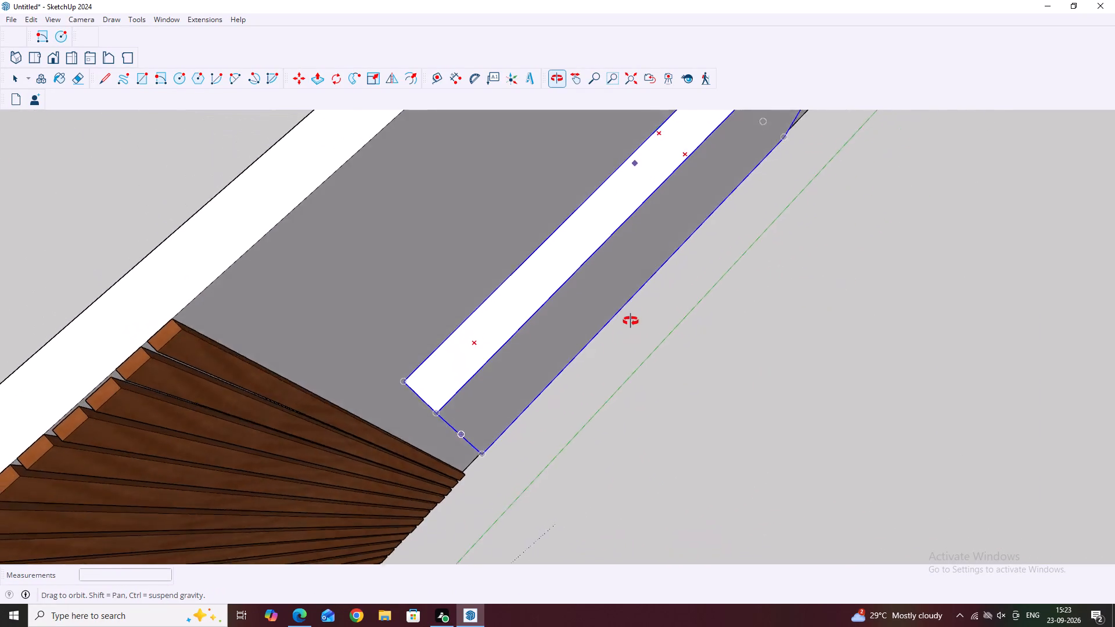
middle_drag(631, 321, 641, 362)
scroll(434, 327, up, 3)
scroll(396, 373, up, 5)
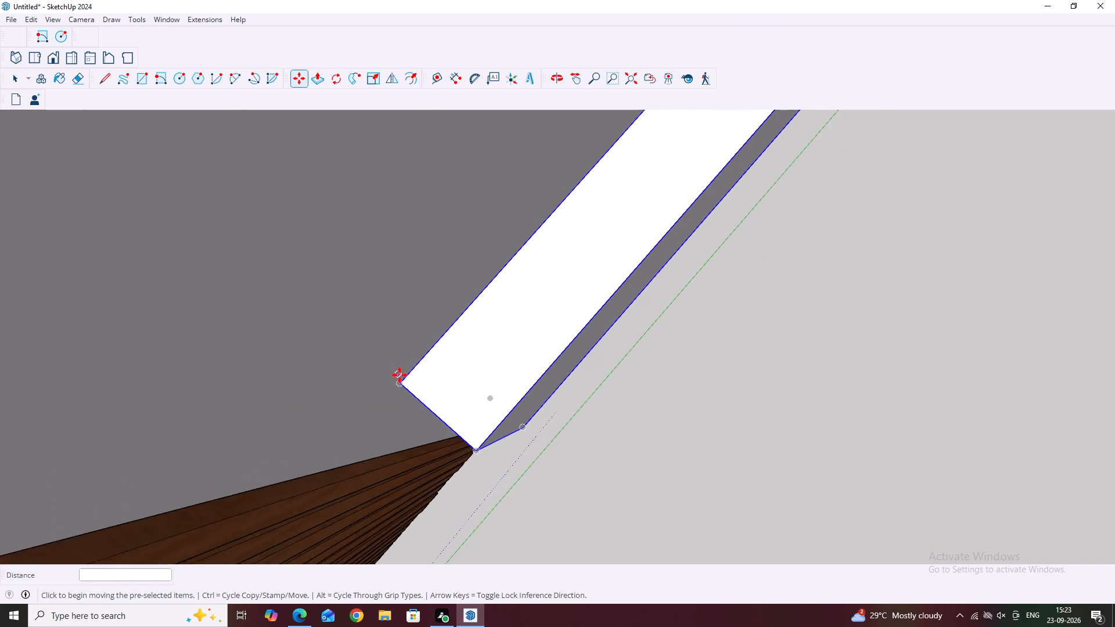
scroll(400, 375, up, 3)
click(402, 384)
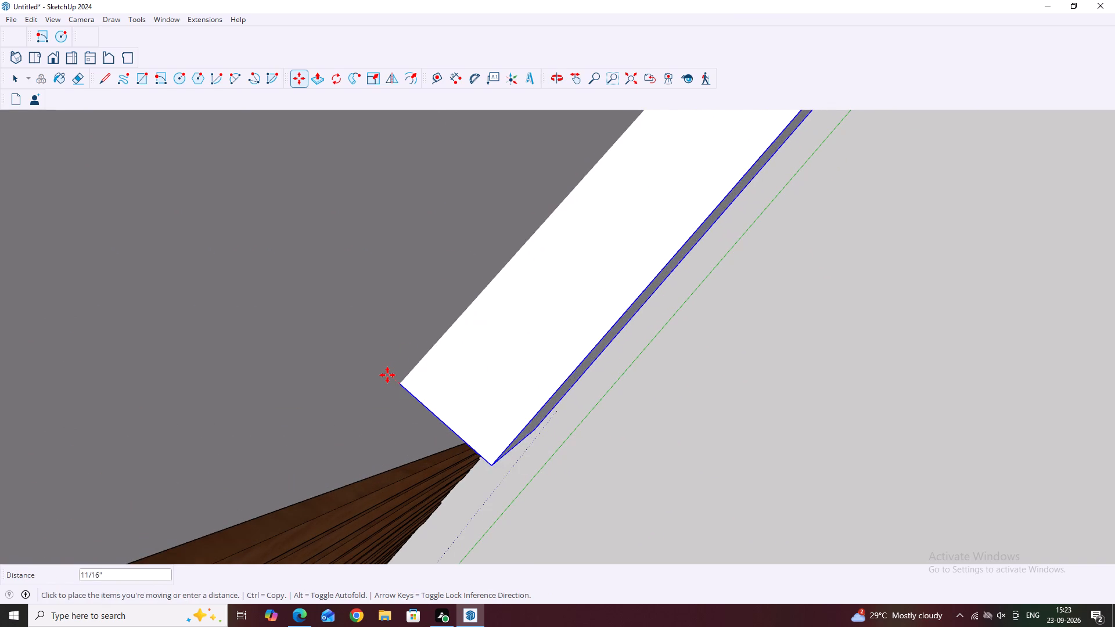
click(399, 384)
key(Escape)
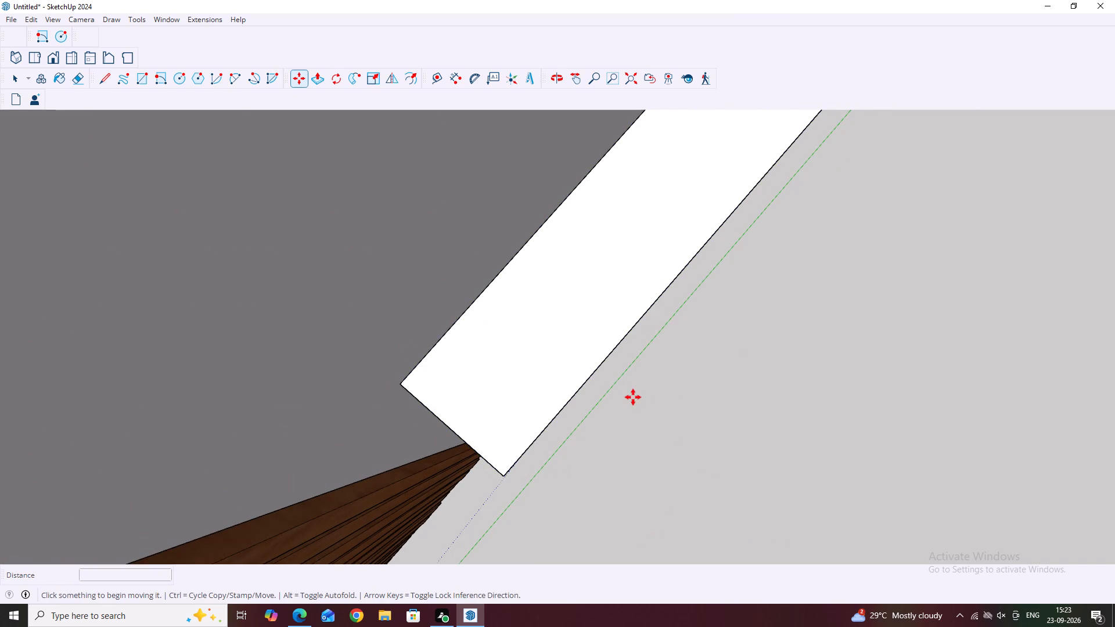
key(space)
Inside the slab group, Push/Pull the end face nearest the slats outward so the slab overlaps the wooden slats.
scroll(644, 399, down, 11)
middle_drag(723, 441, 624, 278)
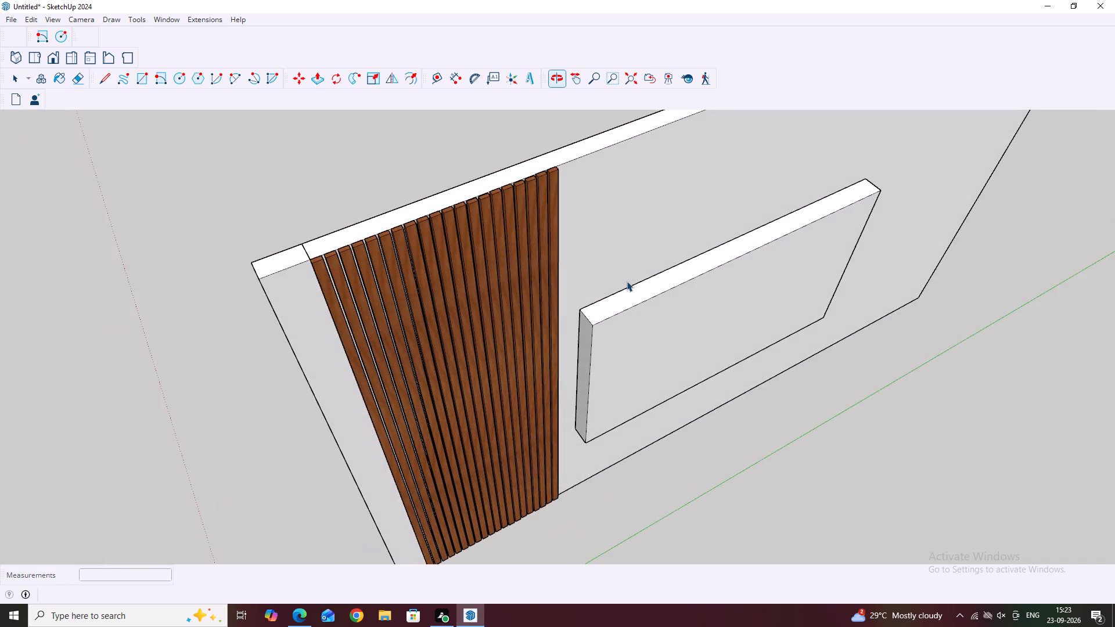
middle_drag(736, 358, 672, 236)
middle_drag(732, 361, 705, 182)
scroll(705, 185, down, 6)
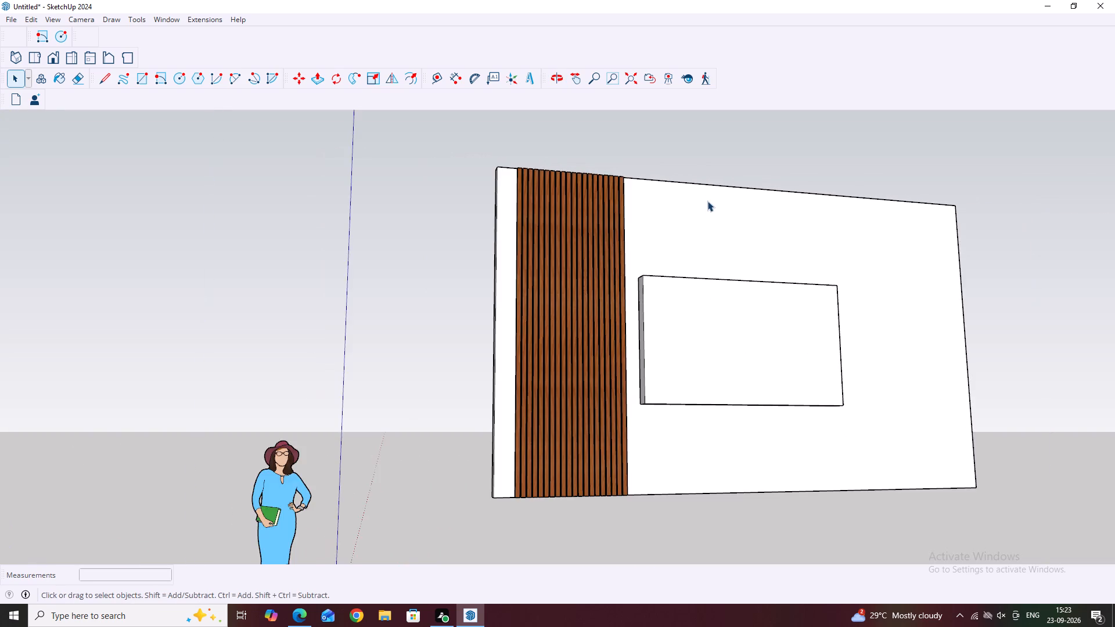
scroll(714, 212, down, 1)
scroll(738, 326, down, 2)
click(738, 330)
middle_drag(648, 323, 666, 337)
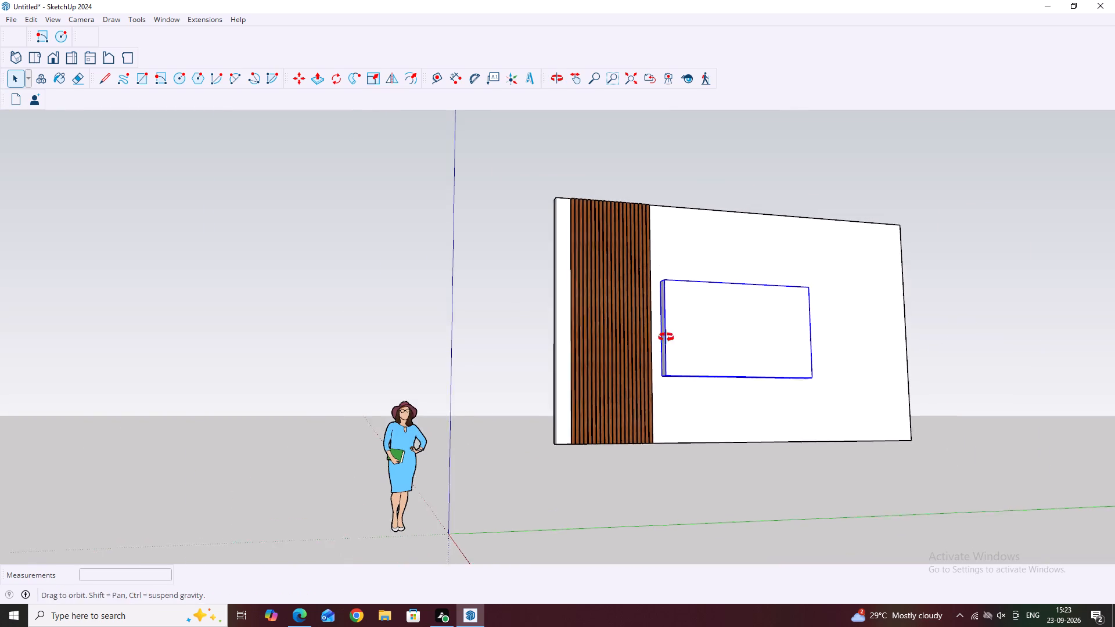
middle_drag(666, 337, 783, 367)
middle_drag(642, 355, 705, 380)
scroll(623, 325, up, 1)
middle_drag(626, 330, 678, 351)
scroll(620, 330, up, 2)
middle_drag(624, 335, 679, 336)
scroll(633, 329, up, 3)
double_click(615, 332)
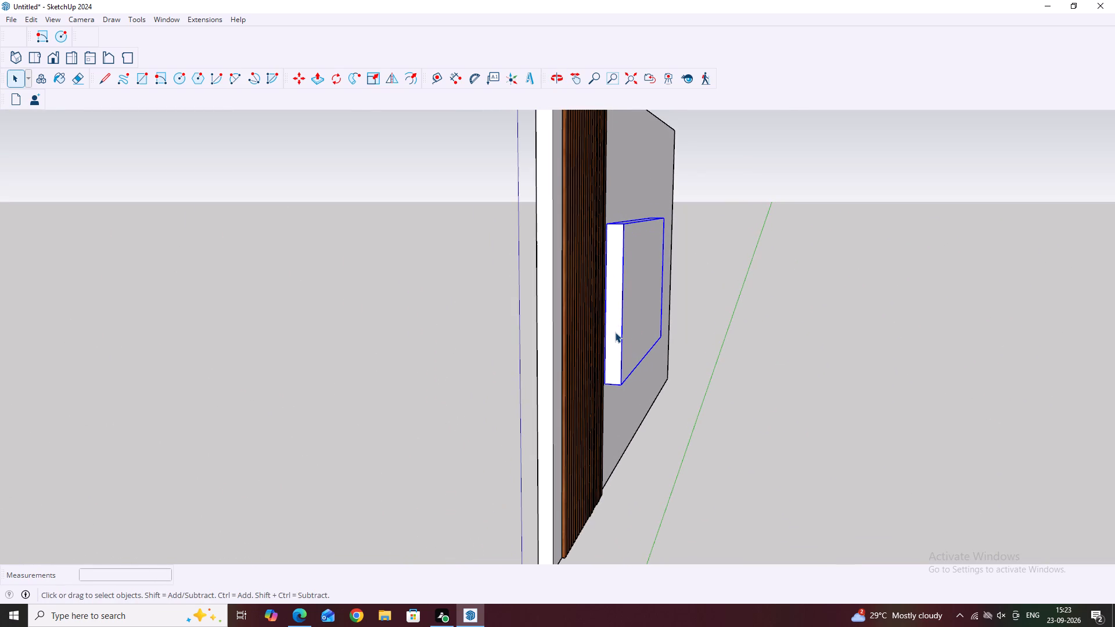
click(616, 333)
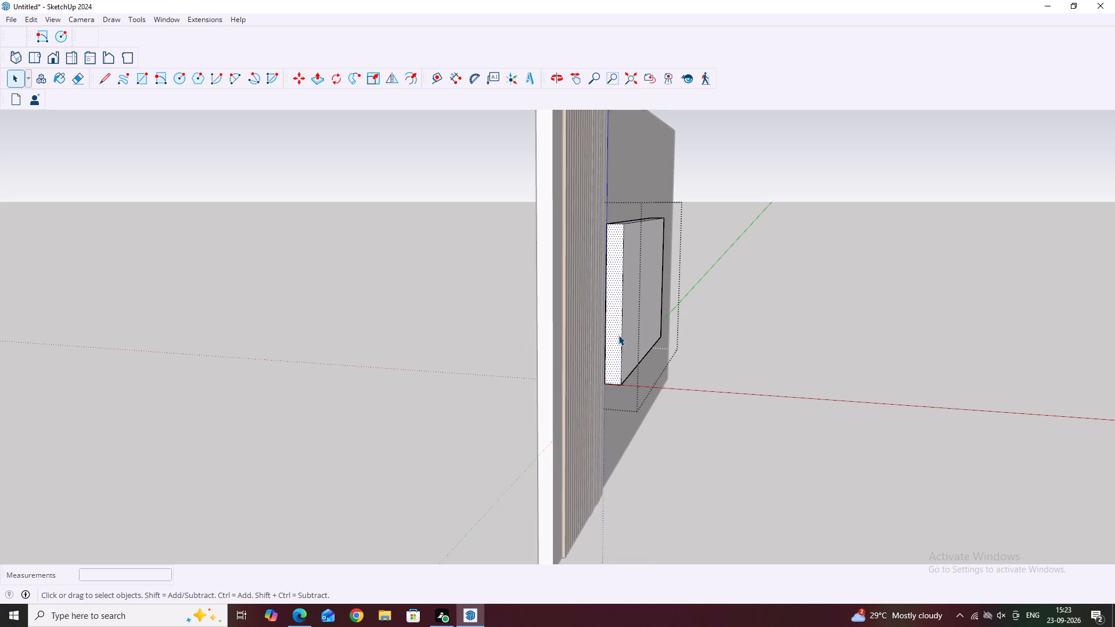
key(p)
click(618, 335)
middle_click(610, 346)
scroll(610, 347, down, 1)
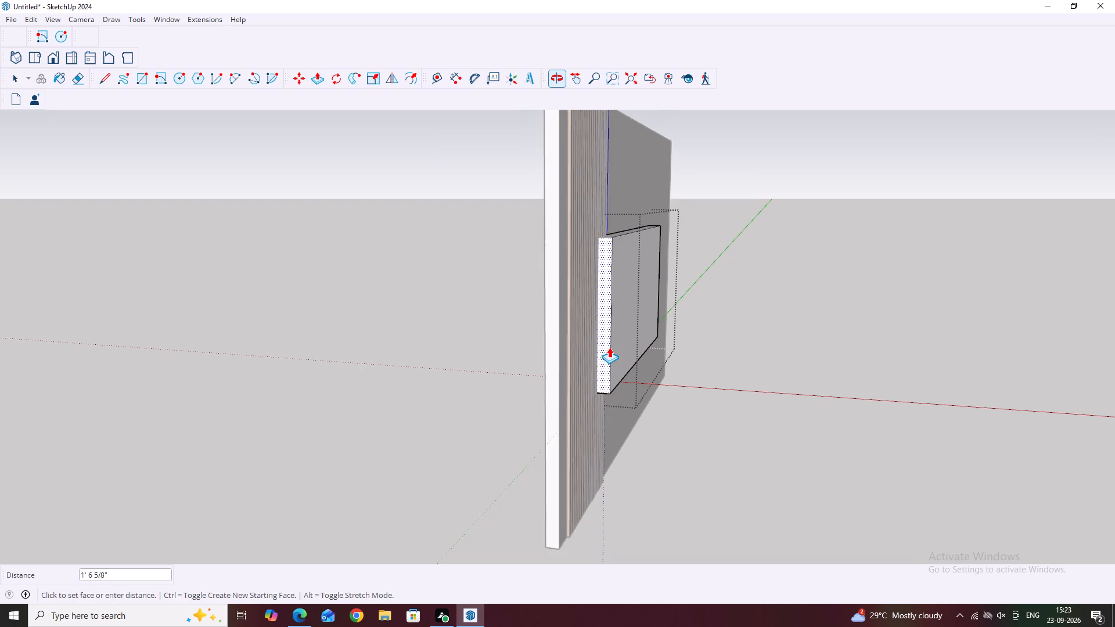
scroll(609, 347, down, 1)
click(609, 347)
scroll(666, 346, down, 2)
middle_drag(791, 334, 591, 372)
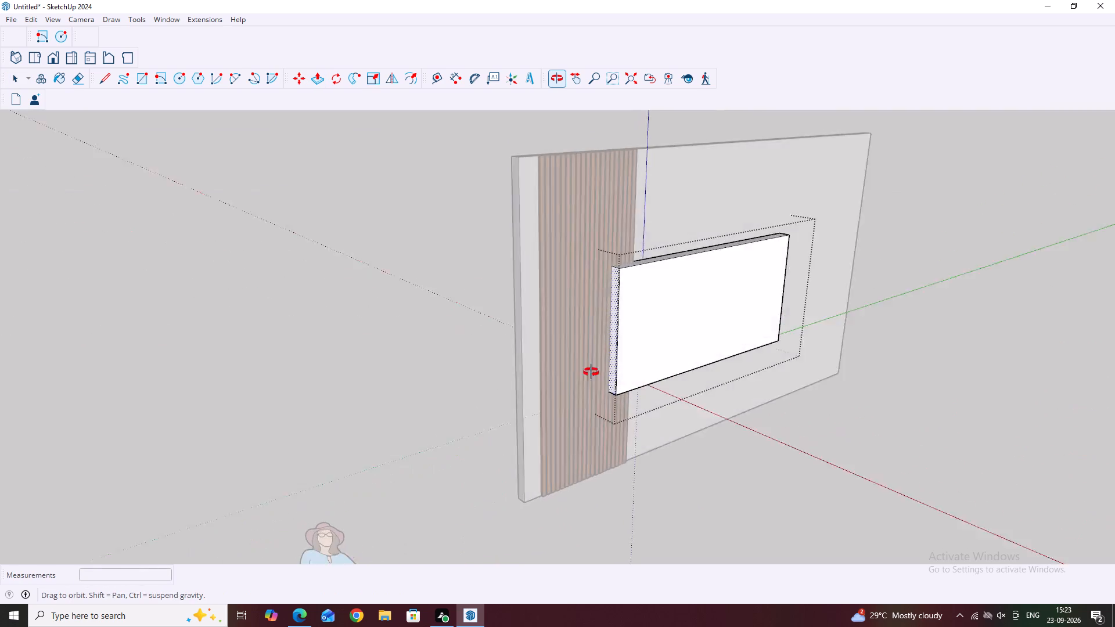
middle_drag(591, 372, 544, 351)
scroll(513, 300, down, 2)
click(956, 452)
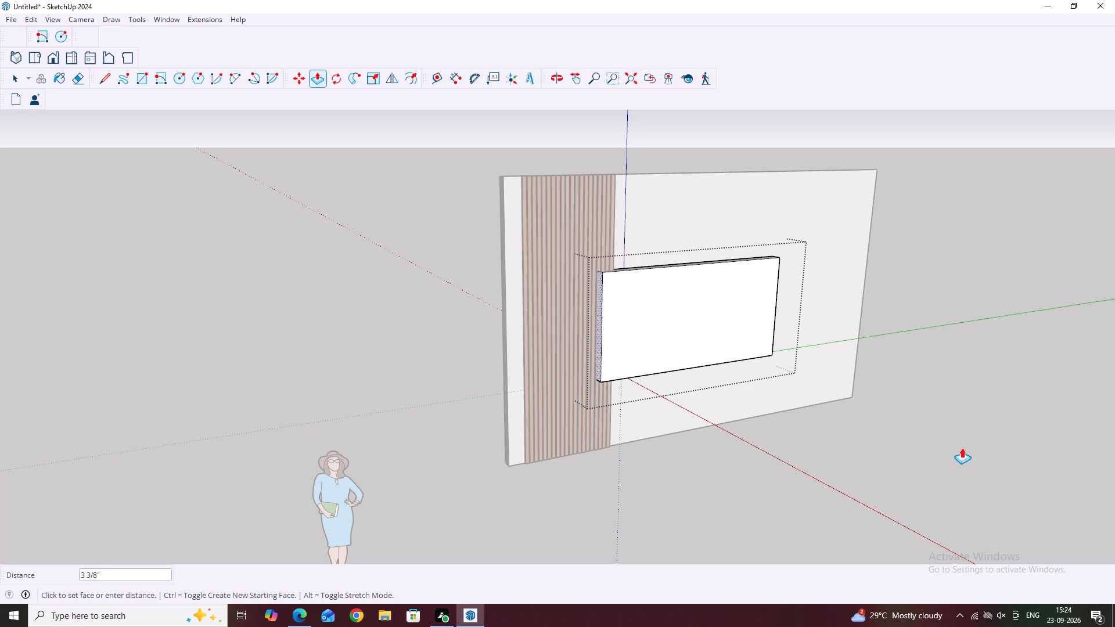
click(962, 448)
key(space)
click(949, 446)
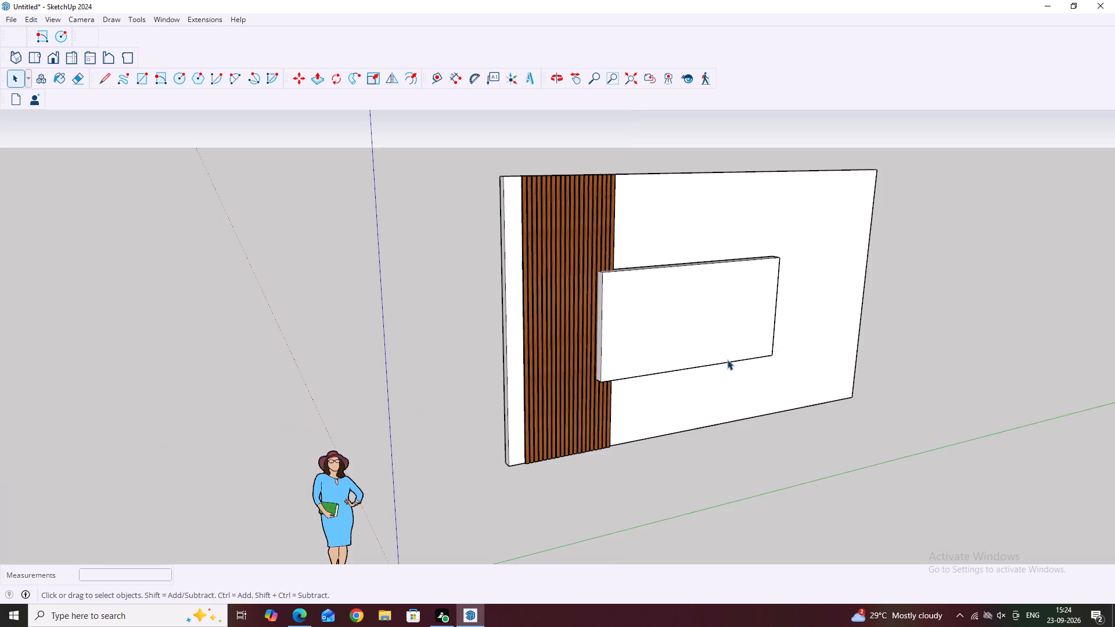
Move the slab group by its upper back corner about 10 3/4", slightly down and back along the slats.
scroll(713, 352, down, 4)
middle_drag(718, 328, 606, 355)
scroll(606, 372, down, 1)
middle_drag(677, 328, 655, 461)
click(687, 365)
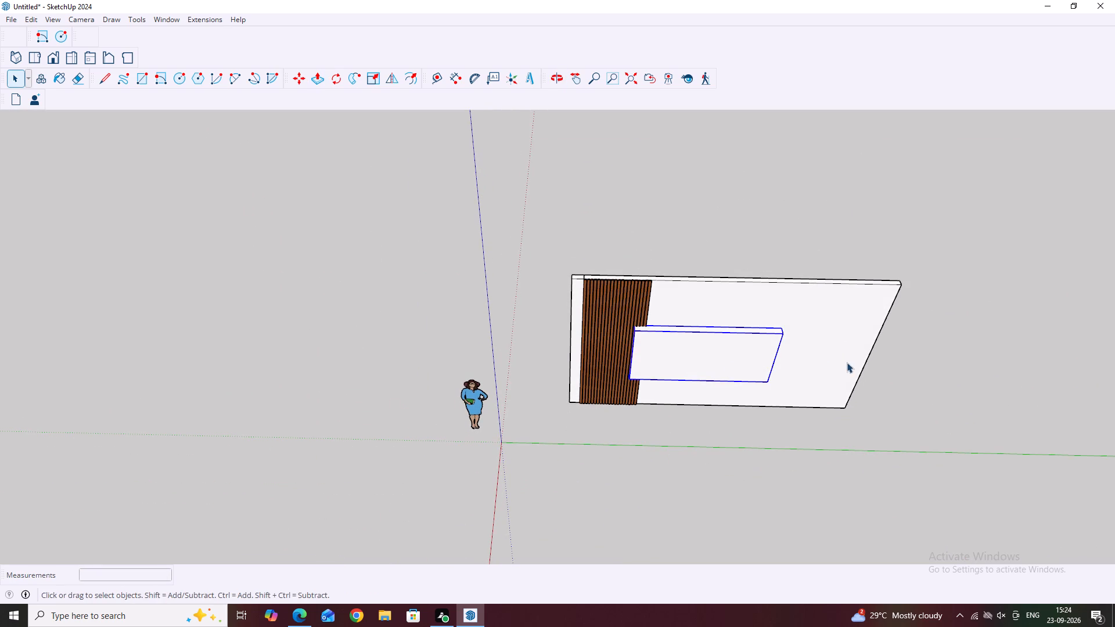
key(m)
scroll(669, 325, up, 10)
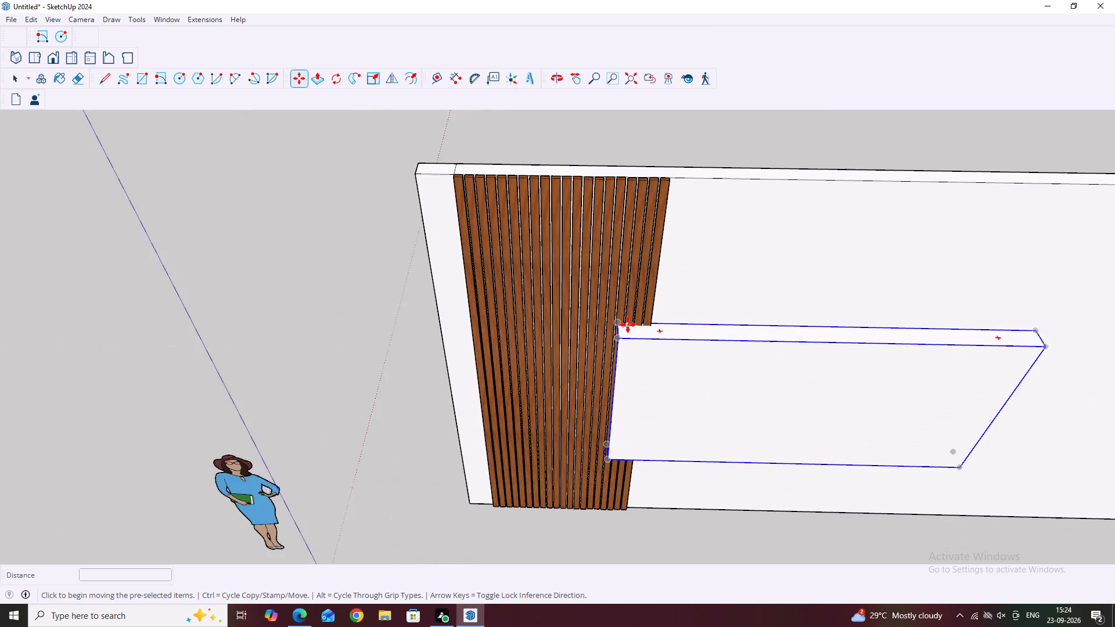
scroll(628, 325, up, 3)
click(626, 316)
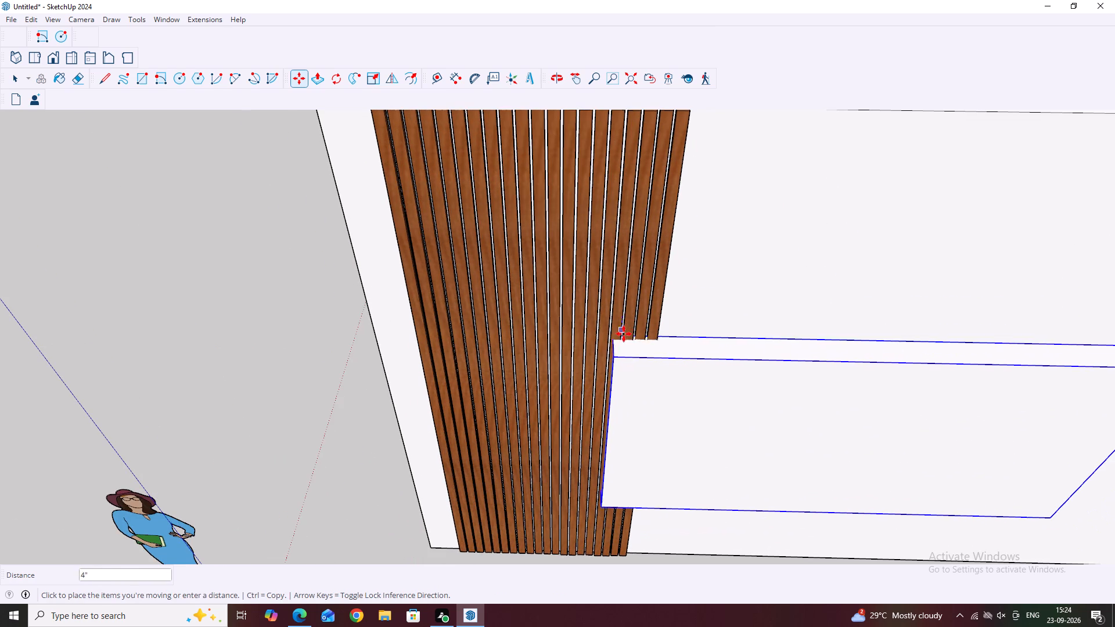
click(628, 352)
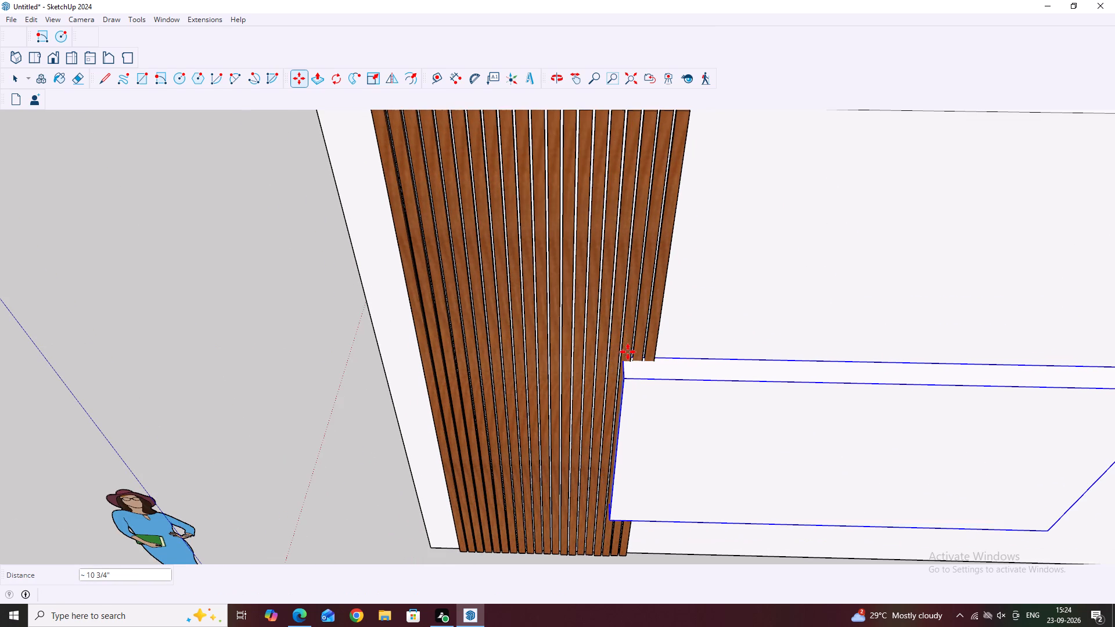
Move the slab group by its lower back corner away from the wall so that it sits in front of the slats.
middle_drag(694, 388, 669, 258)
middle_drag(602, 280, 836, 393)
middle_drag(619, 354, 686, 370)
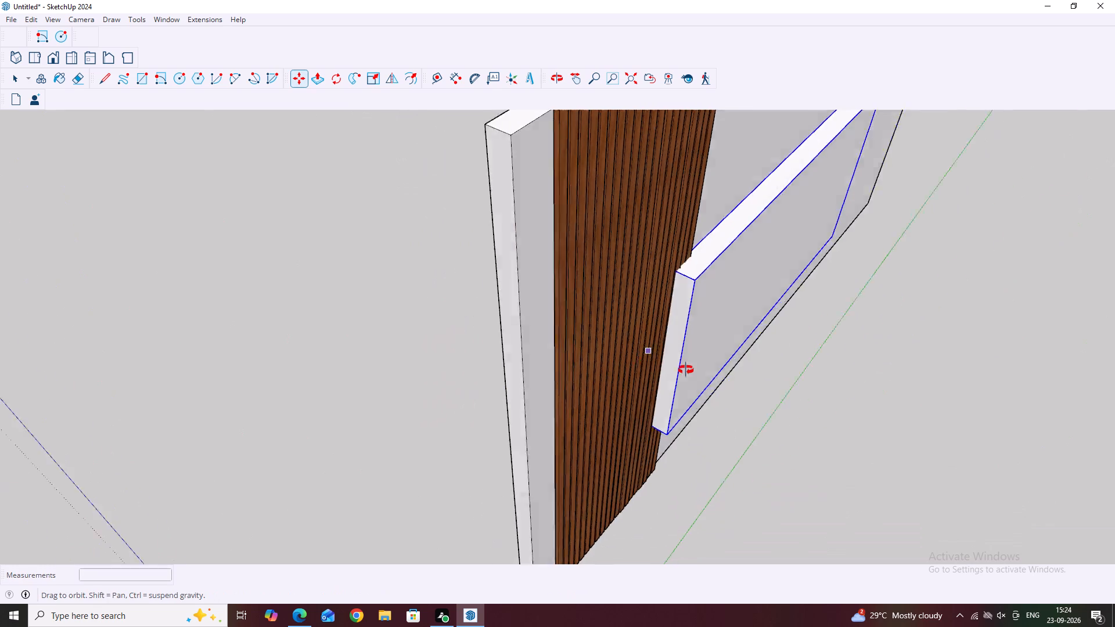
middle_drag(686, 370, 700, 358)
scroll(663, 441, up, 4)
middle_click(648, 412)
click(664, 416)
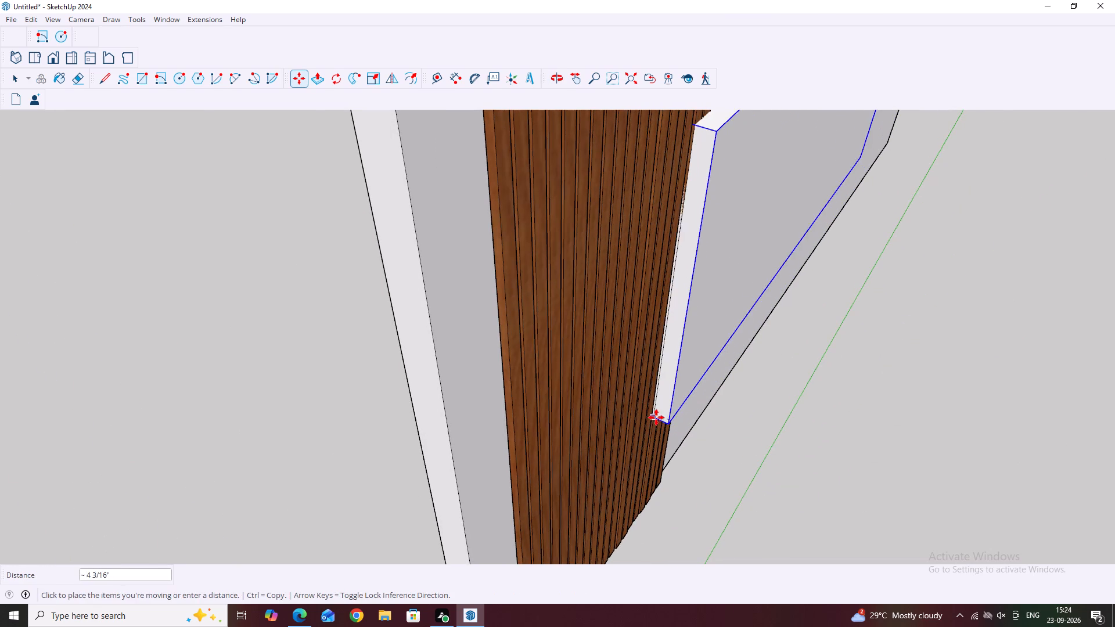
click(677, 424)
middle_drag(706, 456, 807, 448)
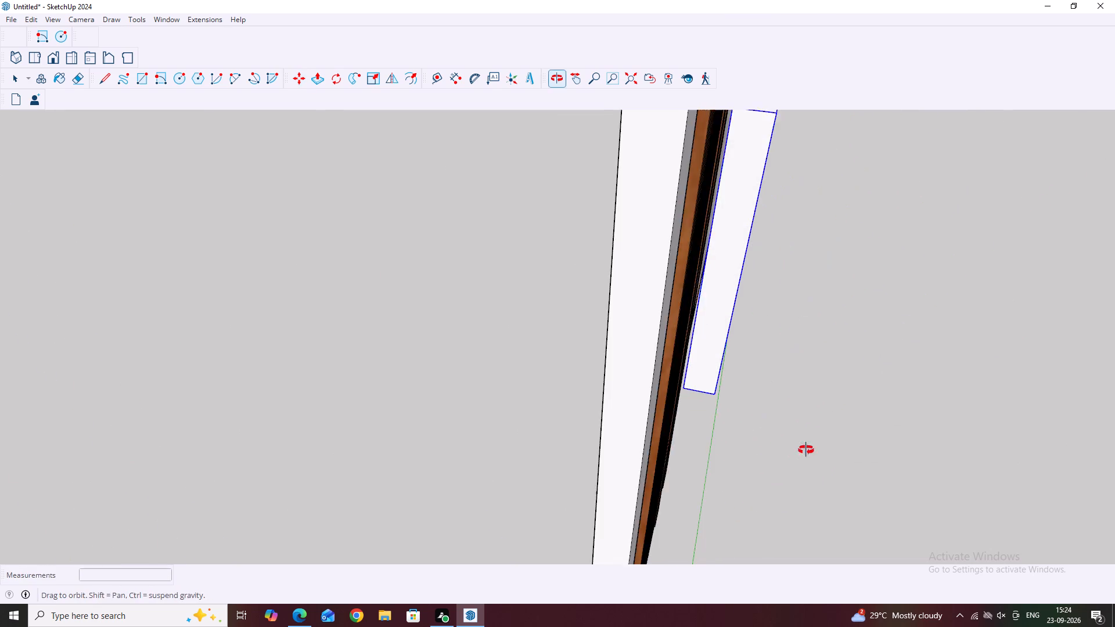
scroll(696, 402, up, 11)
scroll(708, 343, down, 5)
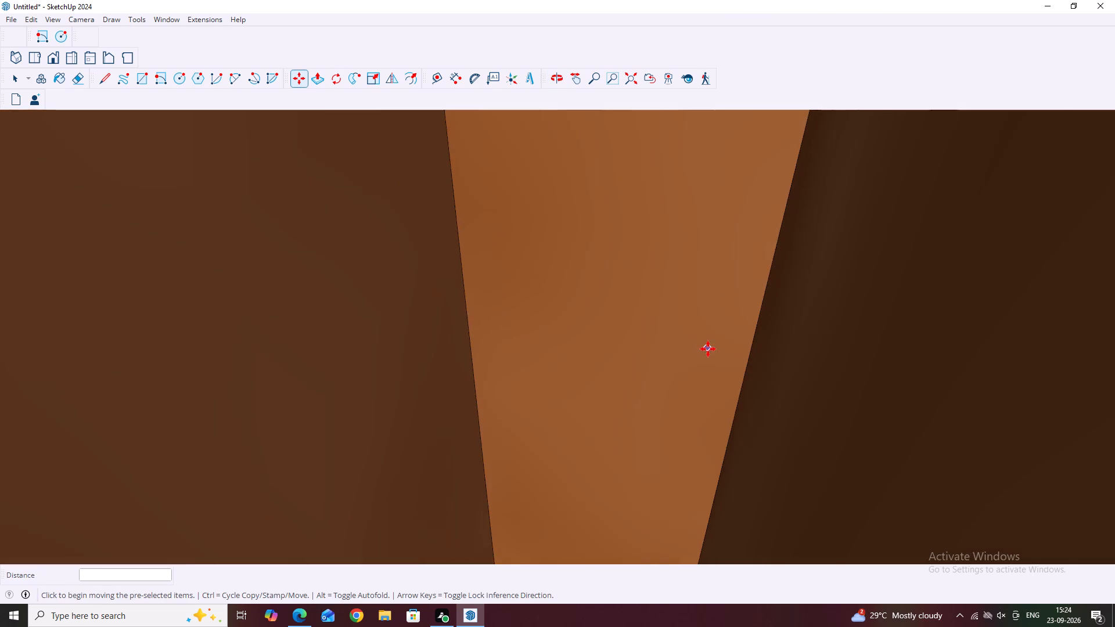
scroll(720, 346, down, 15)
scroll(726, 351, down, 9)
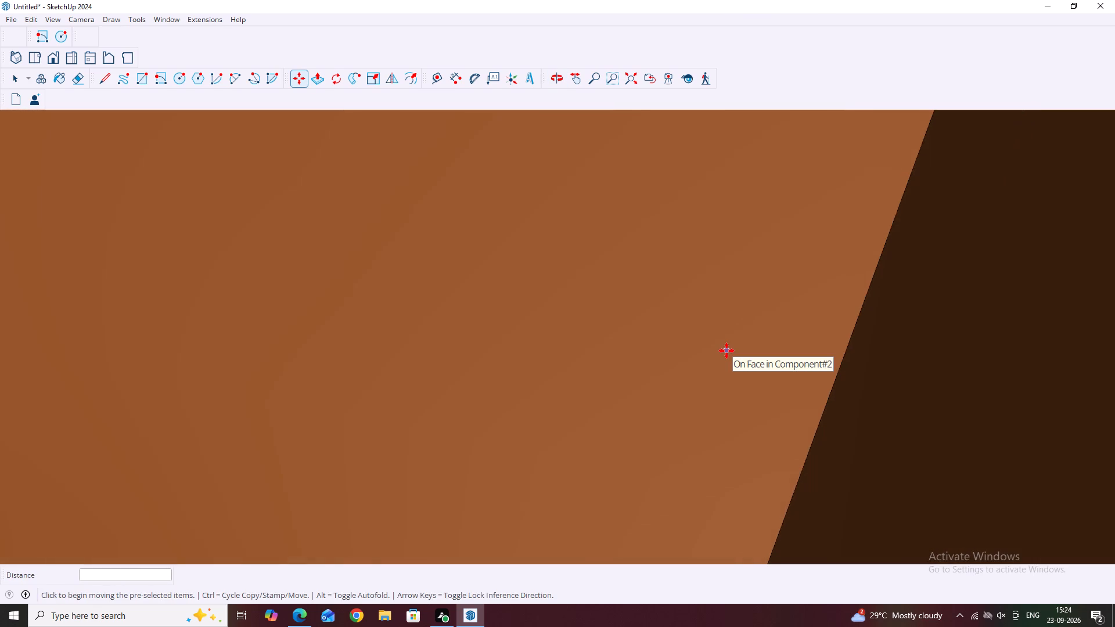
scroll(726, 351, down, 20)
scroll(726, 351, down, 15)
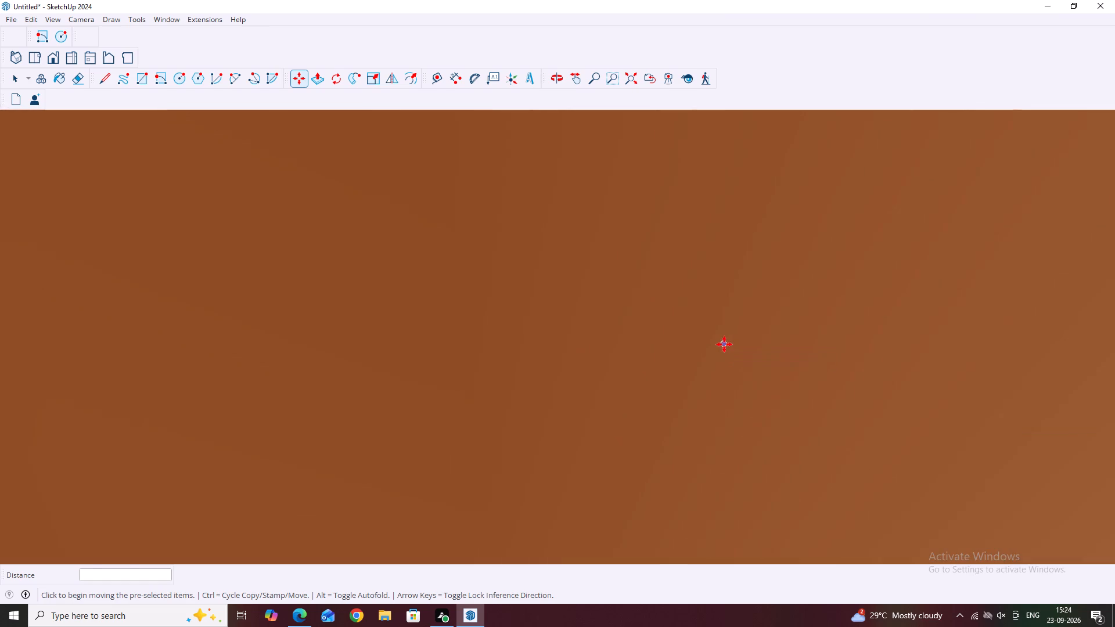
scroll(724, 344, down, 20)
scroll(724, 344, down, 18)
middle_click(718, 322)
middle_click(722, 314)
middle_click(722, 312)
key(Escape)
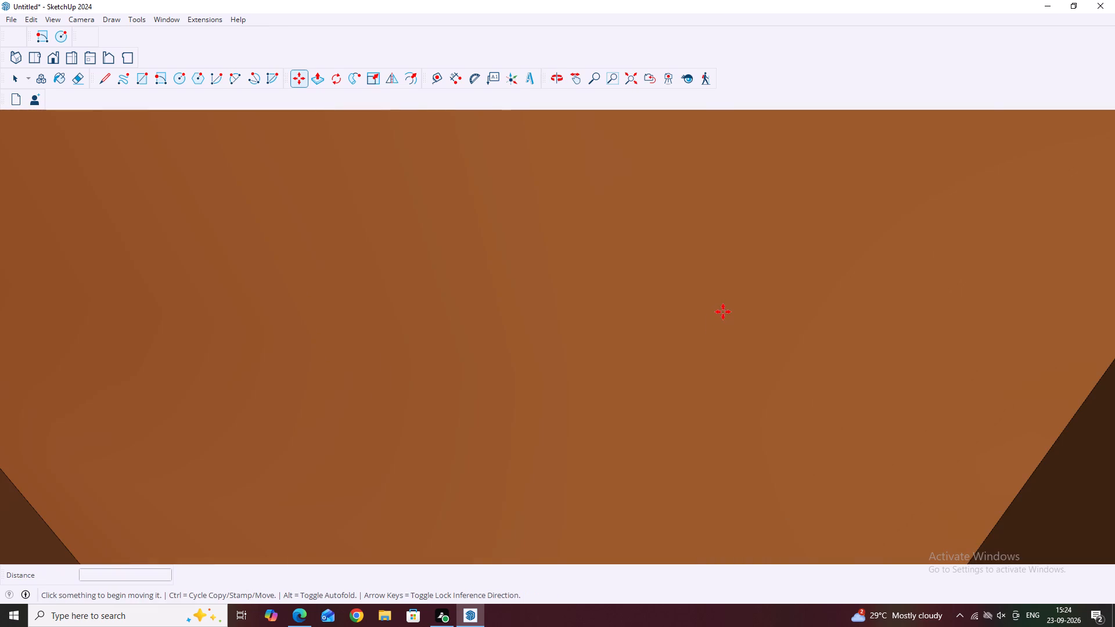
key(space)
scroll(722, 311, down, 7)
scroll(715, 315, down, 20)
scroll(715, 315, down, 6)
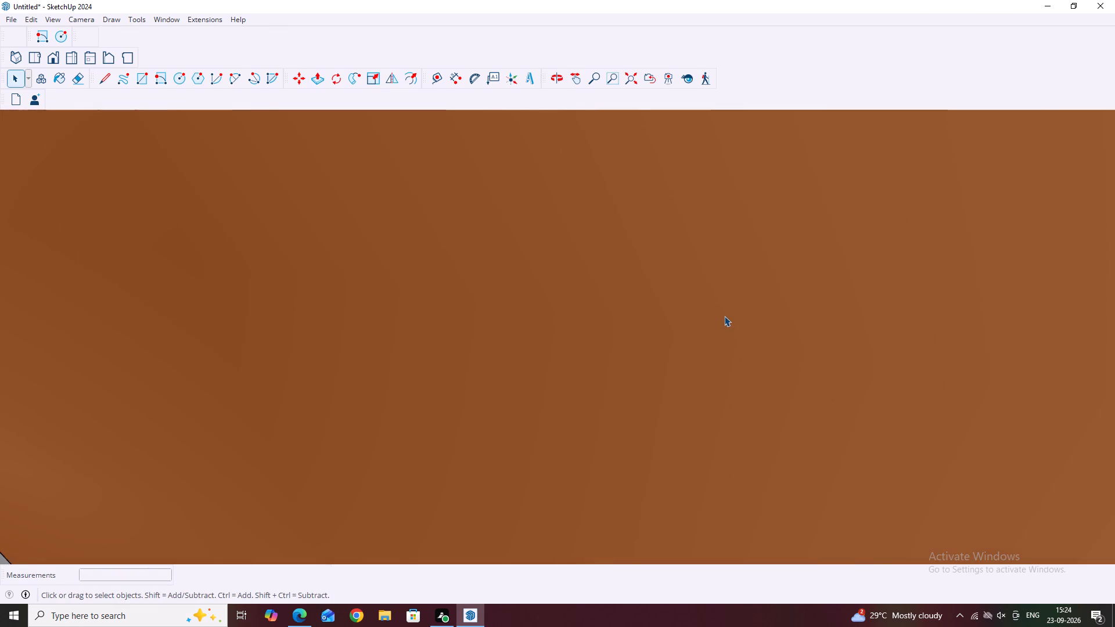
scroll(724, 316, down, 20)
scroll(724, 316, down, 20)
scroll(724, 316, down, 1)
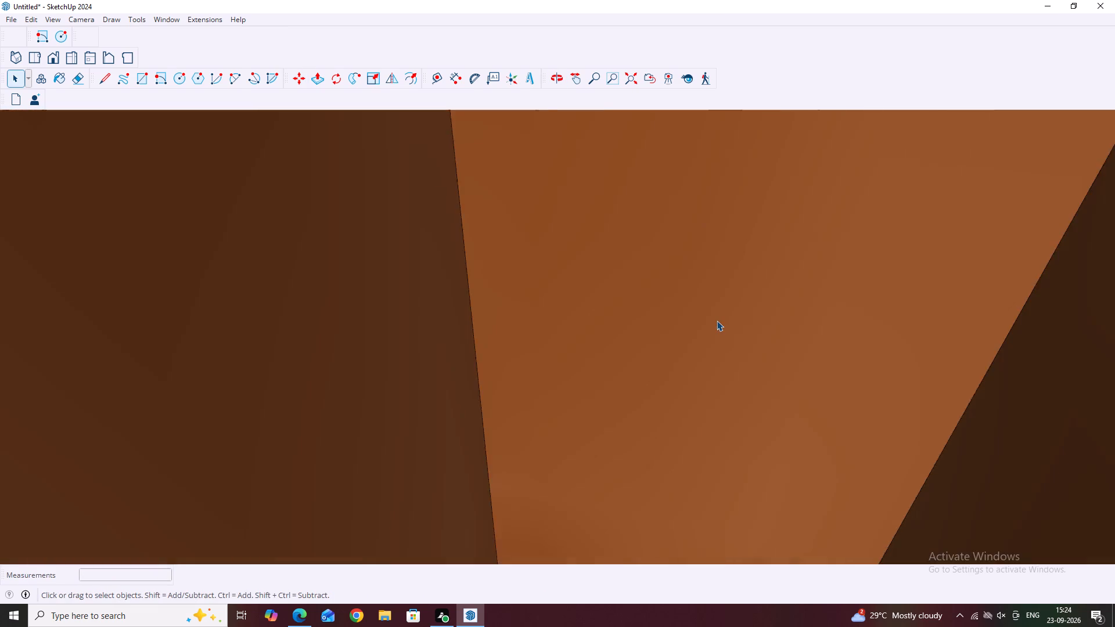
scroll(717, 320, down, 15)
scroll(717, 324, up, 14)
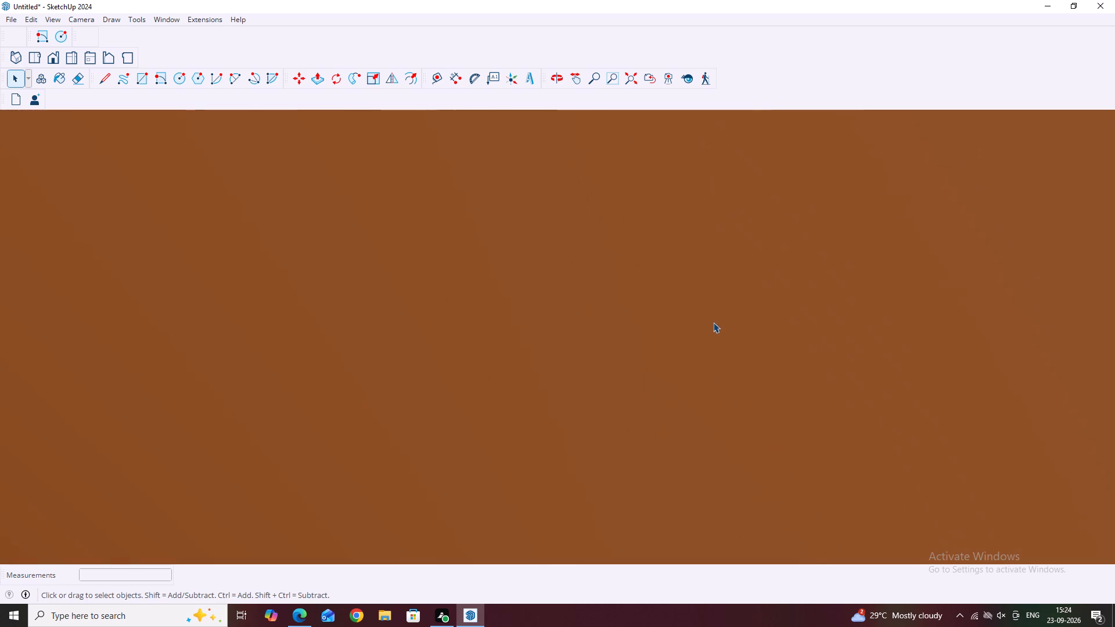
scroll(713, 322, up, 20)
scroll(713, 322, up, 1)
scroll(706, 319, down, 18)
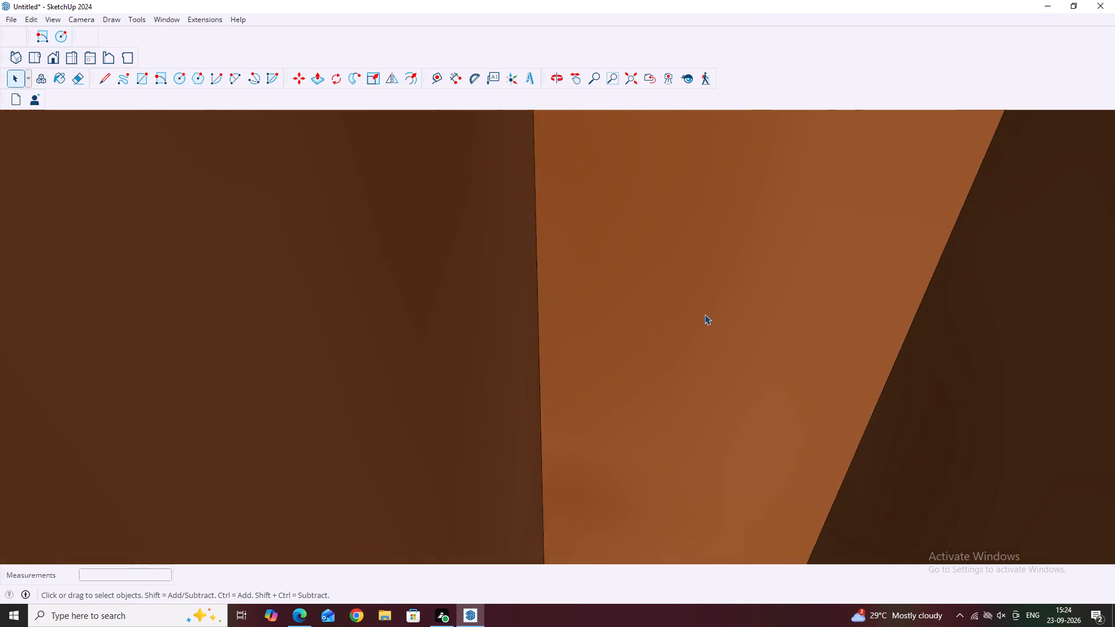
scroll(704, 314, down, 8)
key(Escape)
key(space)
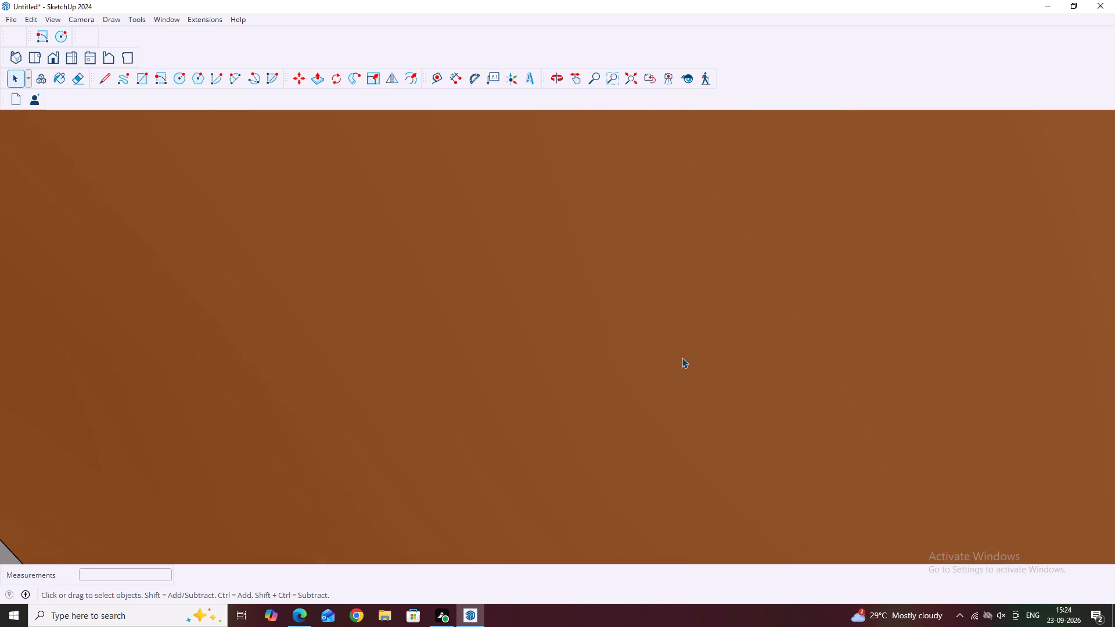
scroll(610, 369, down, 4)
Undo the slab's moves, end extension, grouping and modelling, back to its unfinished line outline in front of the wall.
key(ctrl+z)
key(ctrl+z)
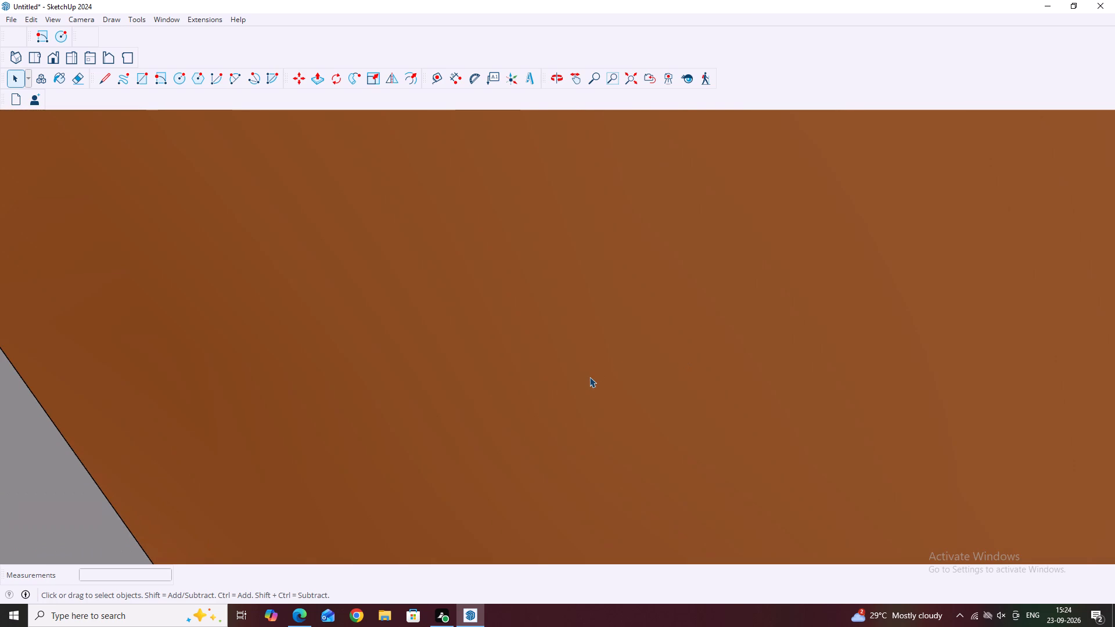
key(Escape)
key(ctrl+z)
key(ctrl+z)
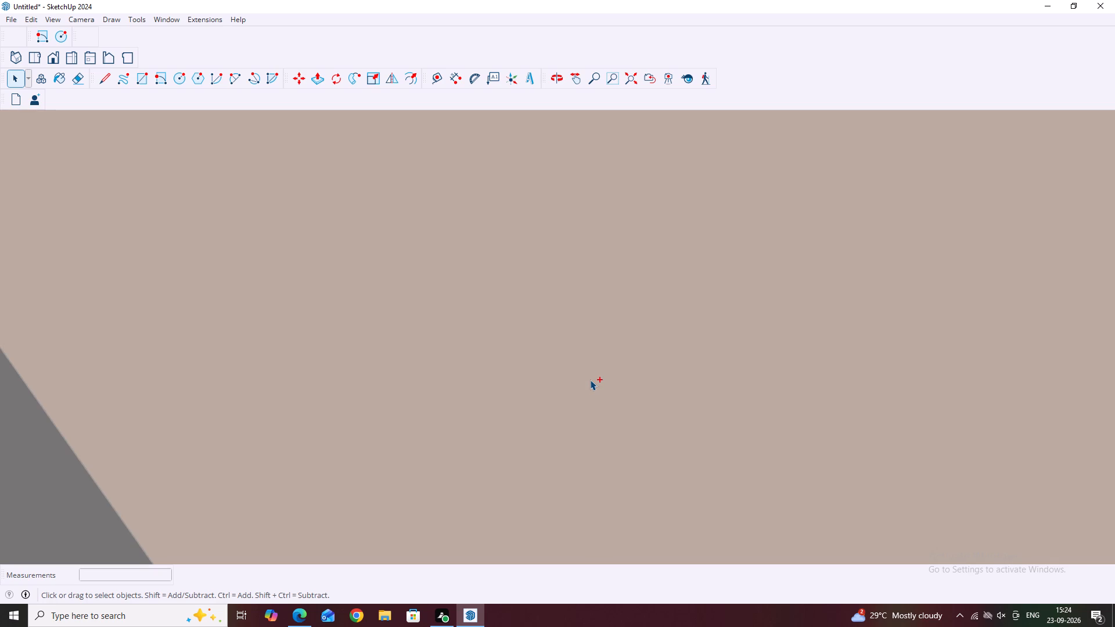
key(ctrl+z)
key(ctrl+z)
key(ctrl+z)
key(ctrl+z)
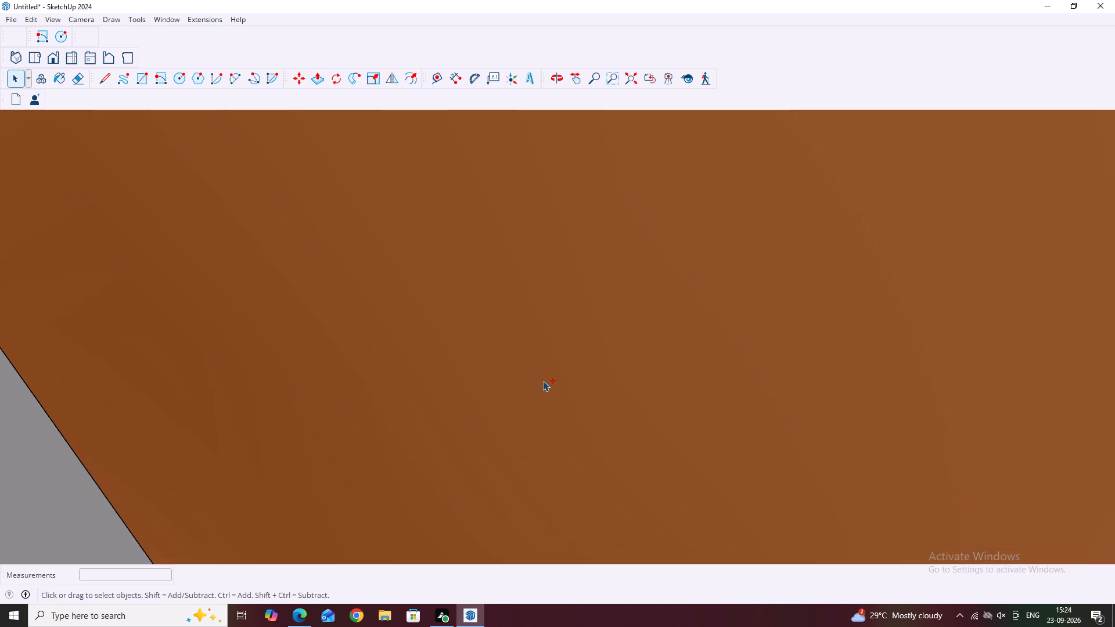
key(ctrl+z)
key(ctrl+z)
key(ctrl+z)
key(ctrl+z)
key(ctrl+z)
key(ctrl+z)
Delete the leftover outline lines of the slab on the ground in front of the wall.
ctrl+scroll(559, 381, down, 20)
ctrl+scroll(559, 381, down, 14)
middle_click(614, 323)
middle_click(614, 325)
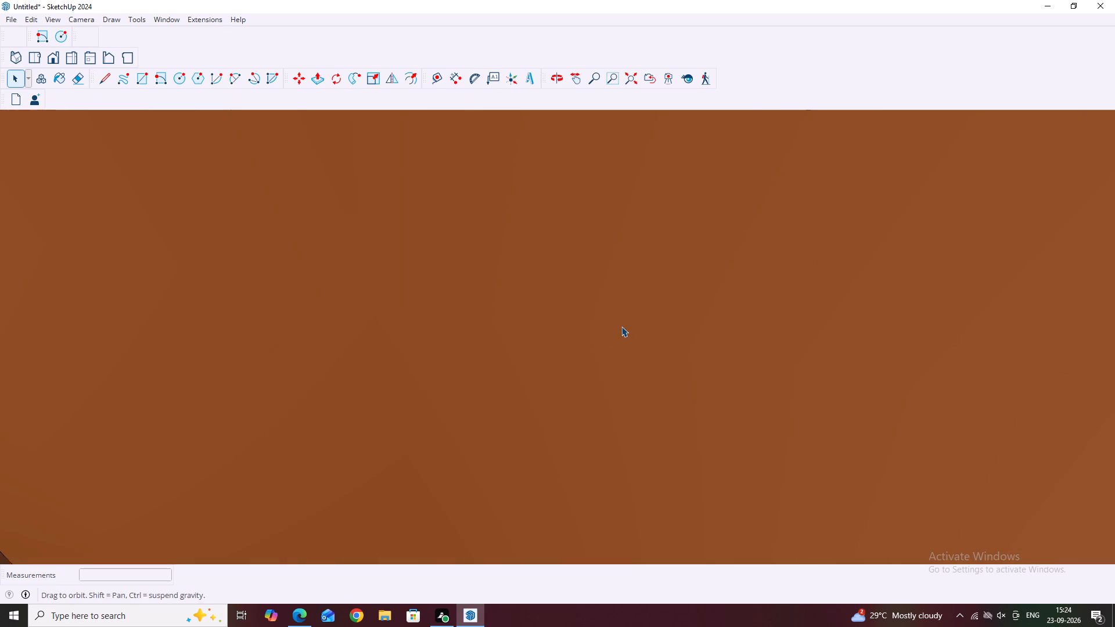
ctrl+scroll(621, 326, down, 20)
ctrl+scroll(621, 326, down, 20)
ctrl+scroll(621, 326, down, 10)
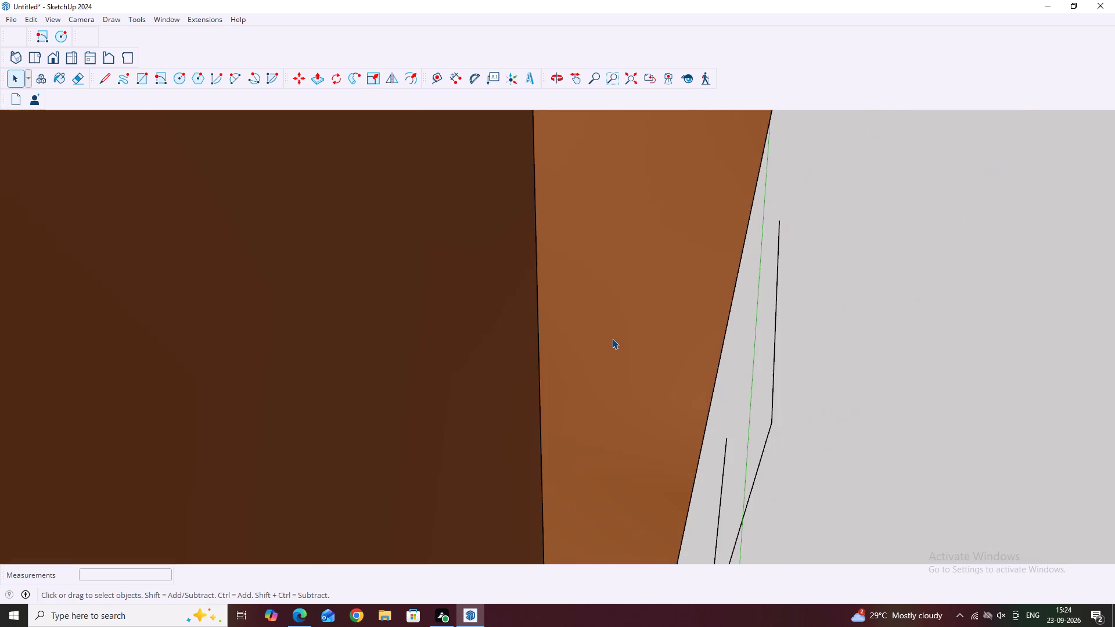
scroll(612, 338, down, 7)
scroll(685, 372, down, 13)
scroll(707, 370, down, 13)
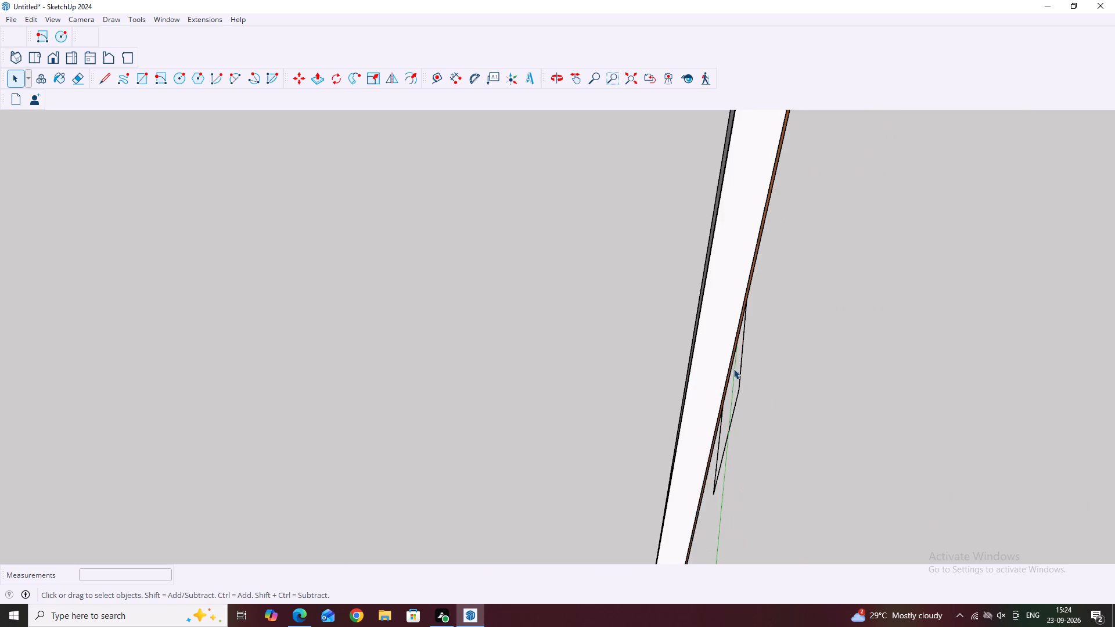
scroll(747, 363, down, 5)
middle_drag(889, 370, 629, 232)
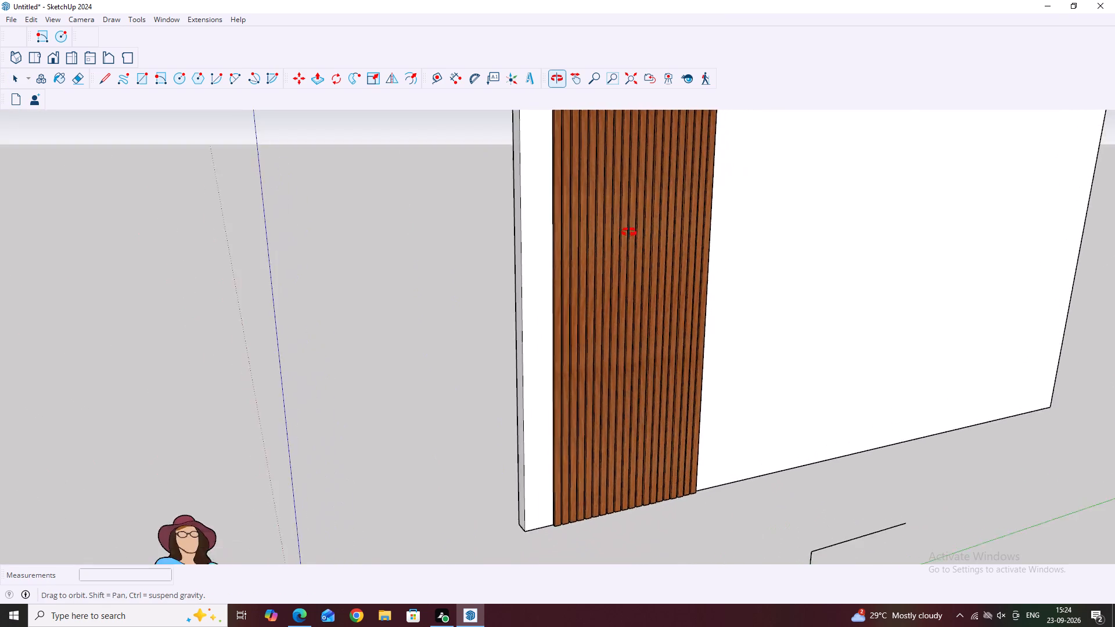
middle_drag(629, 232, 629, 232)
scroll(628, 232, down, 11)
middle_drag(792, 265, 733, 392)
scroll(751, 342, down, 1)
drag(700, 349, 746, 394)
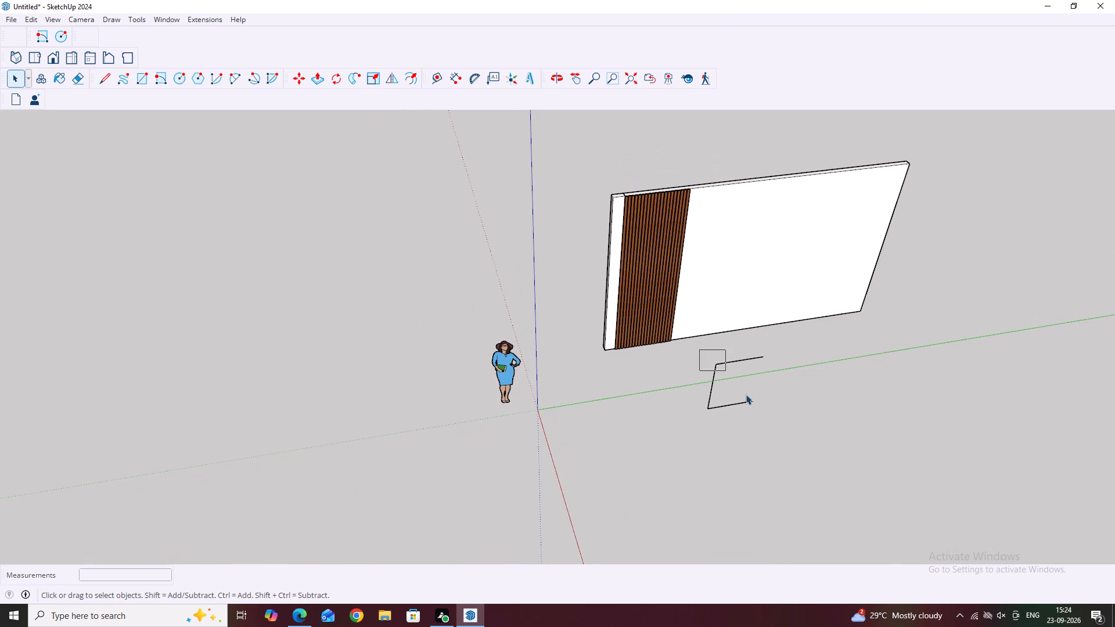
drag(746, 394, 786, 462)
key(Delete)
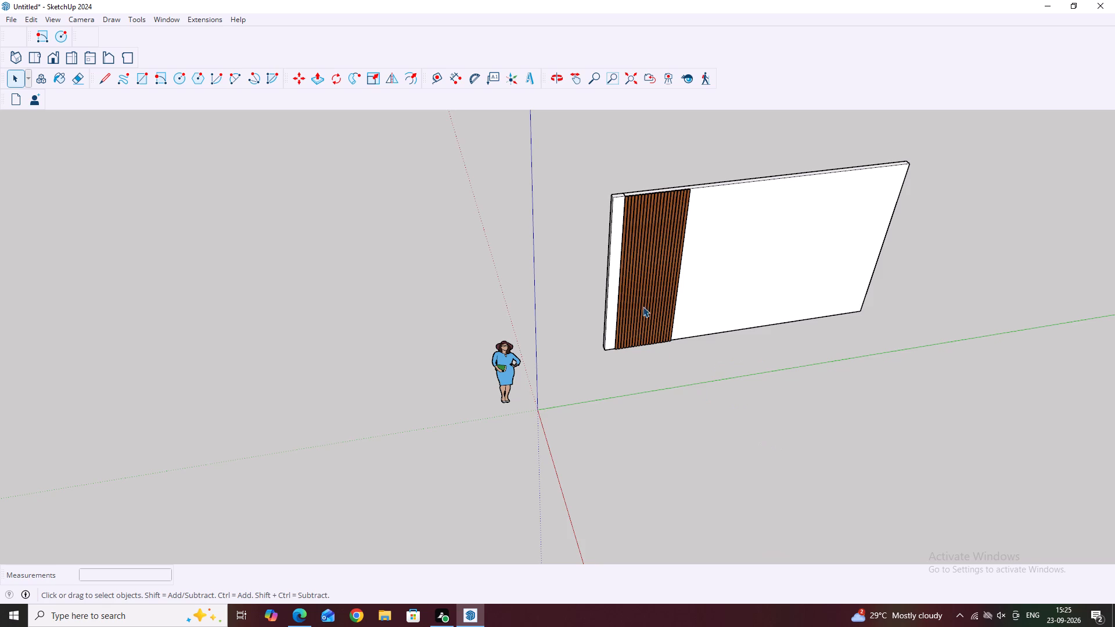
Draw an upright rectangle about 11' 6" by 5' 6 3/4", parallel to the wall, on the ground in front of it.
middle_drag(643, 297, 796, 329)
scroll(659, 284, up, 2)
middle_drag(739, 345, 649, 263)
middle_drag(937, 359, 900, 298)
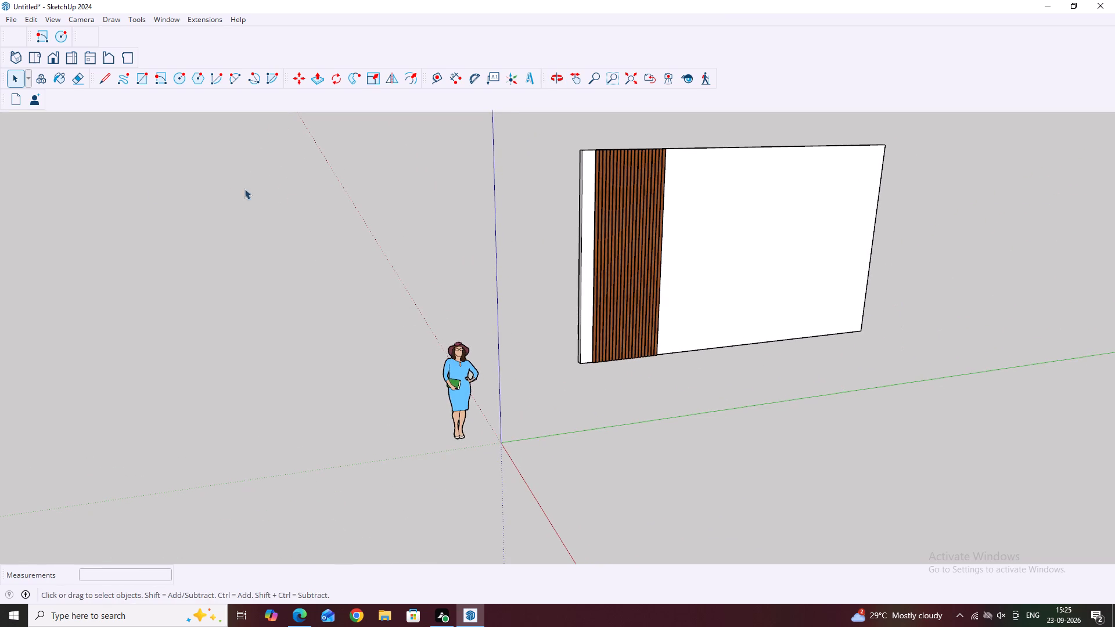
middle_drag(685, 365, 818, 335)
middle_drag(618, 351, 666, 383)
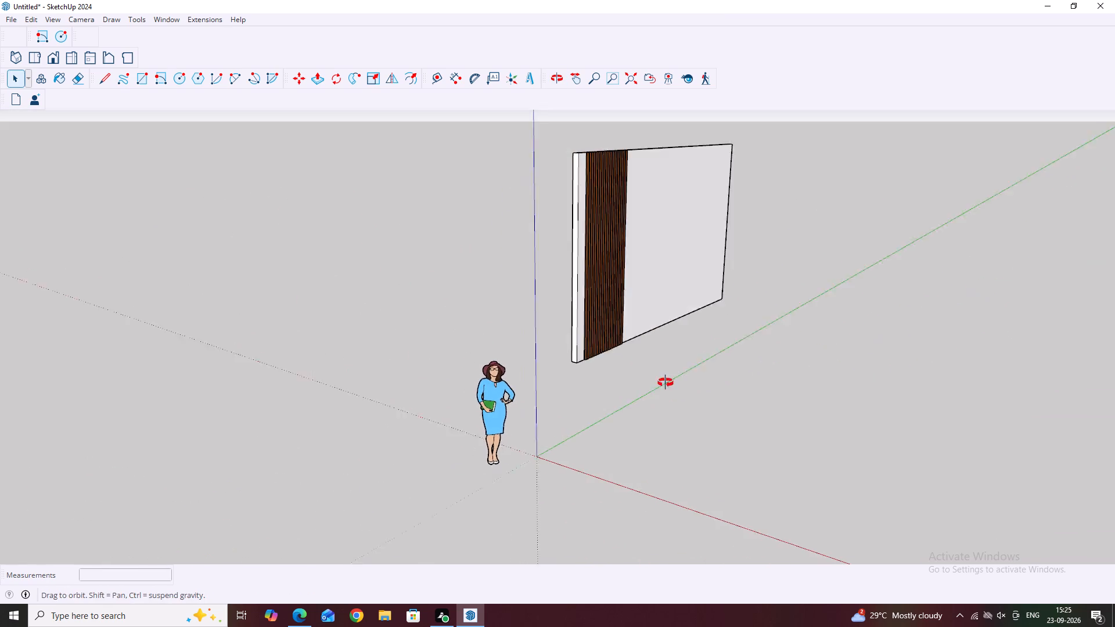
middle_drag(666, 383, 690, 392)
middle_drag(786, 313, 668, 319)
key(r)
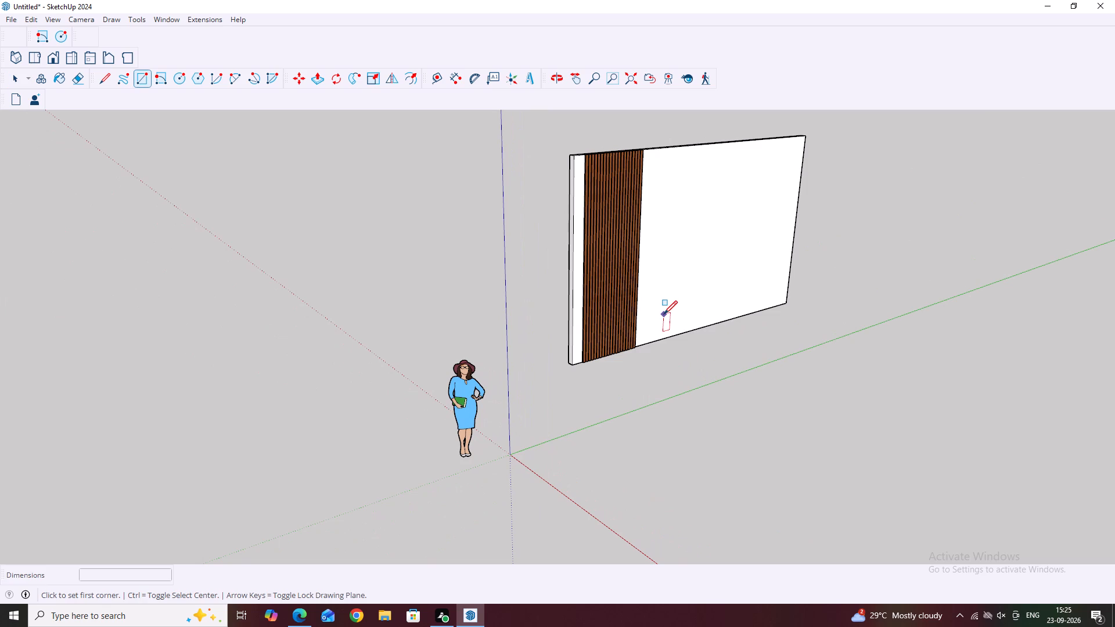
key(e)
key(Escape)
key(space)
middle_drag(738, 343, 702, 377)
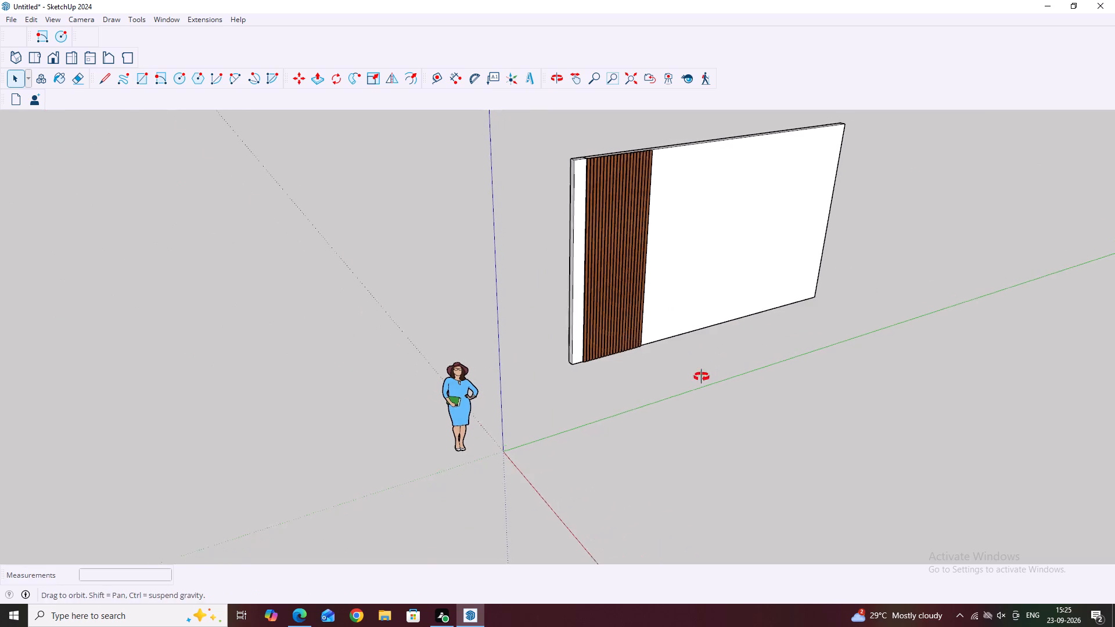
middle_drag(702, 377, 698, 383)
key(r)
click(782, 405)
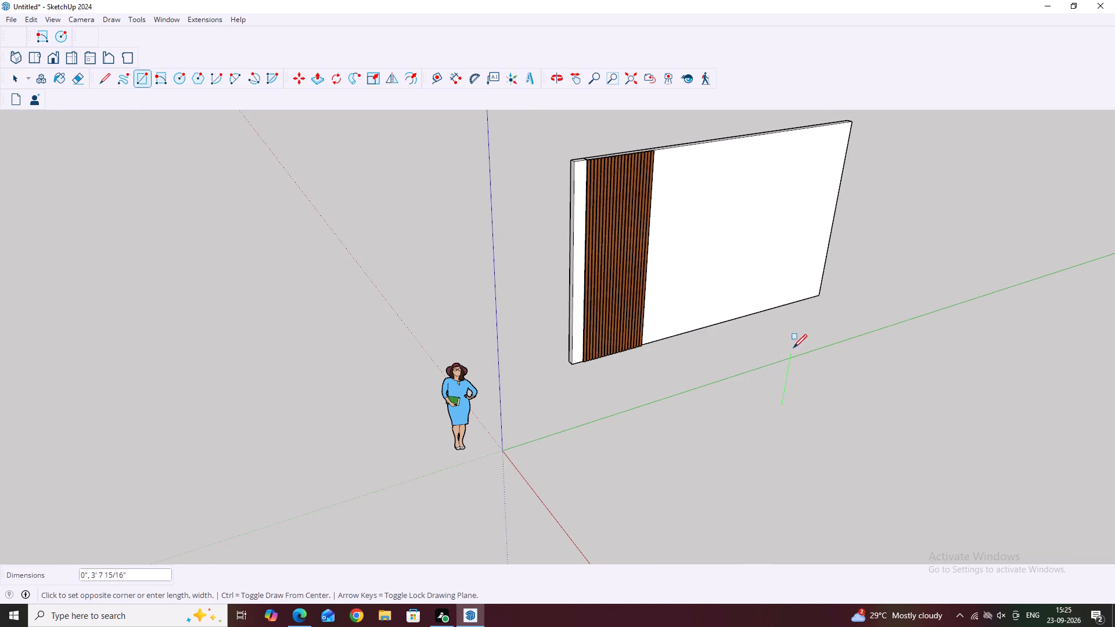
key(Up)
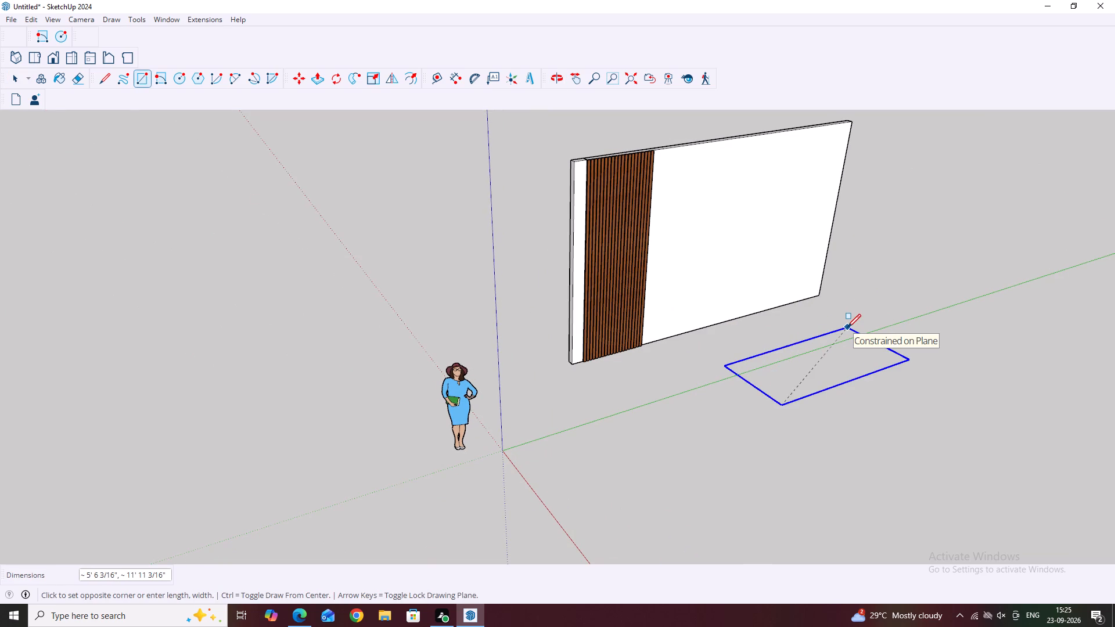
key(Right)
middle_drag(861, 327, 805, 278)
scroll(825, 323, down, 3)
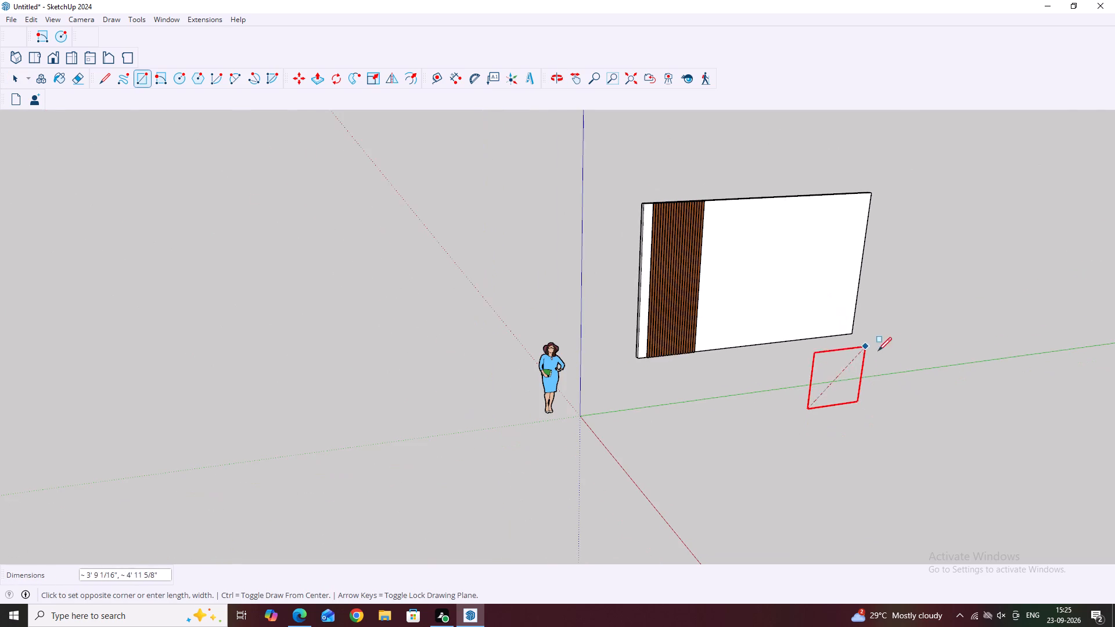
middle_drag(911, 360, 905, 307)
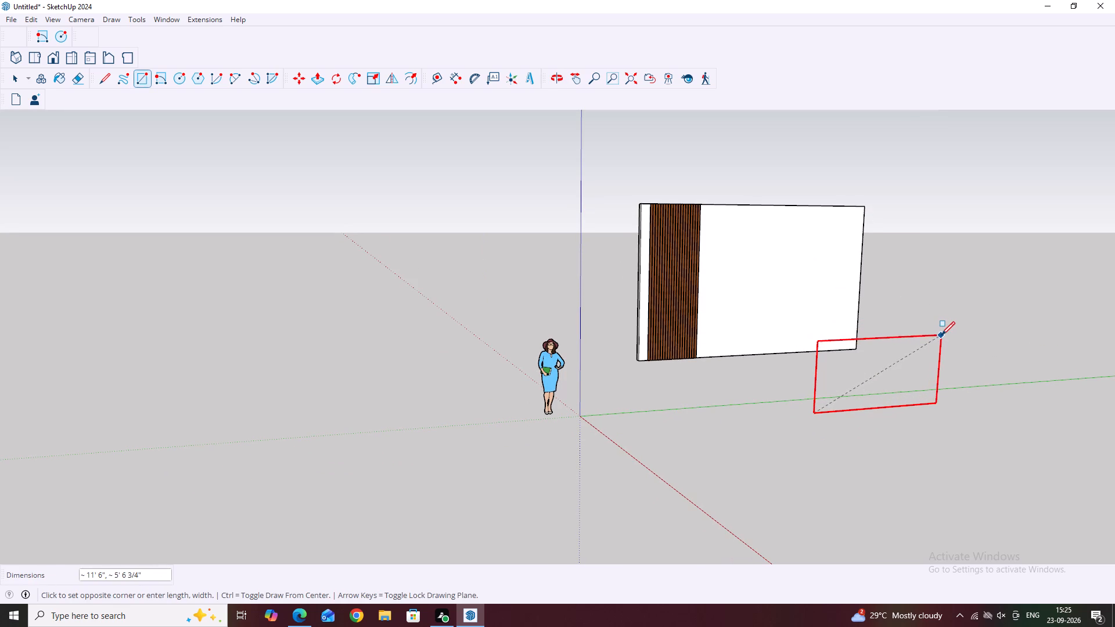
click(941, 335)
Group the new upright rectangle's face together with its edges.
middle_drag(868, 416, 925, 431)
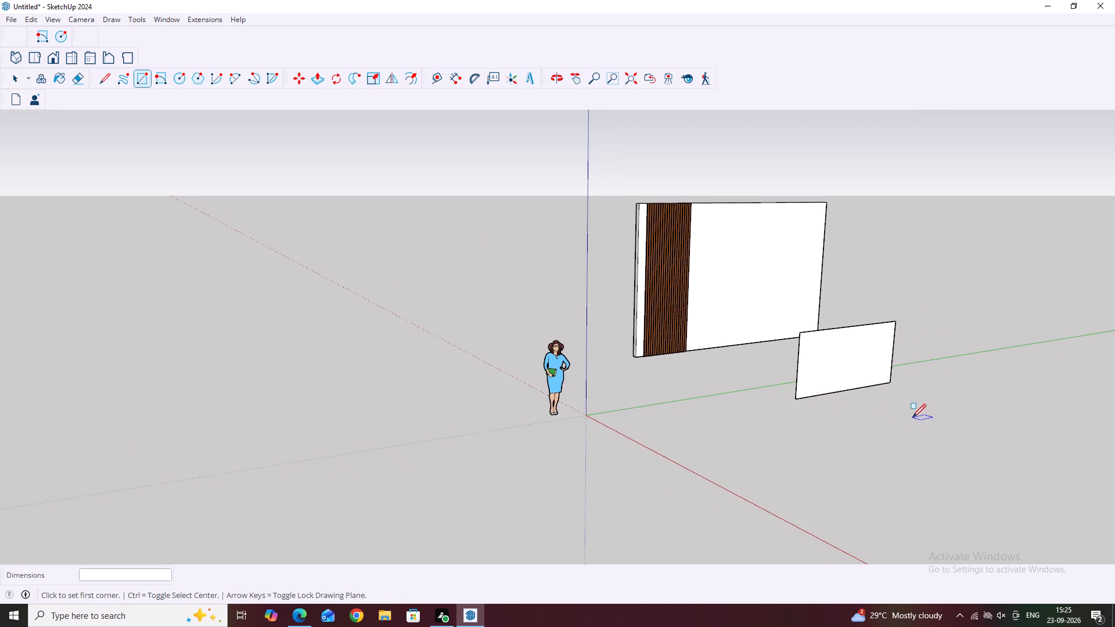
key(space)
double_click(823, 369)
middle_drag(837, 381, 898, 408)
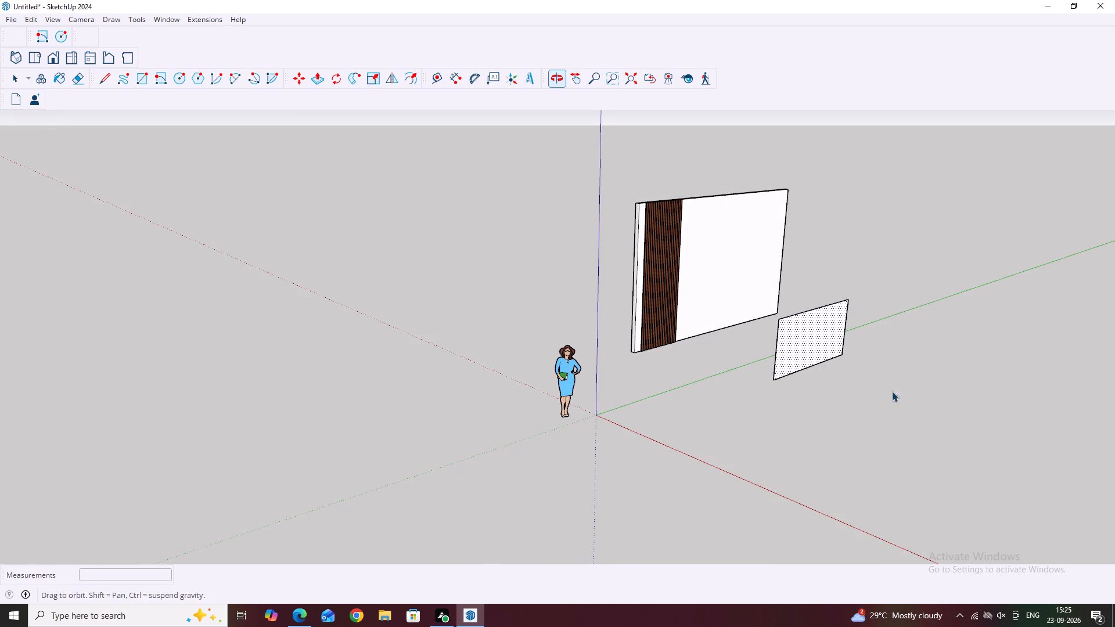
double_click(824, 349)
right_click(823, 349)
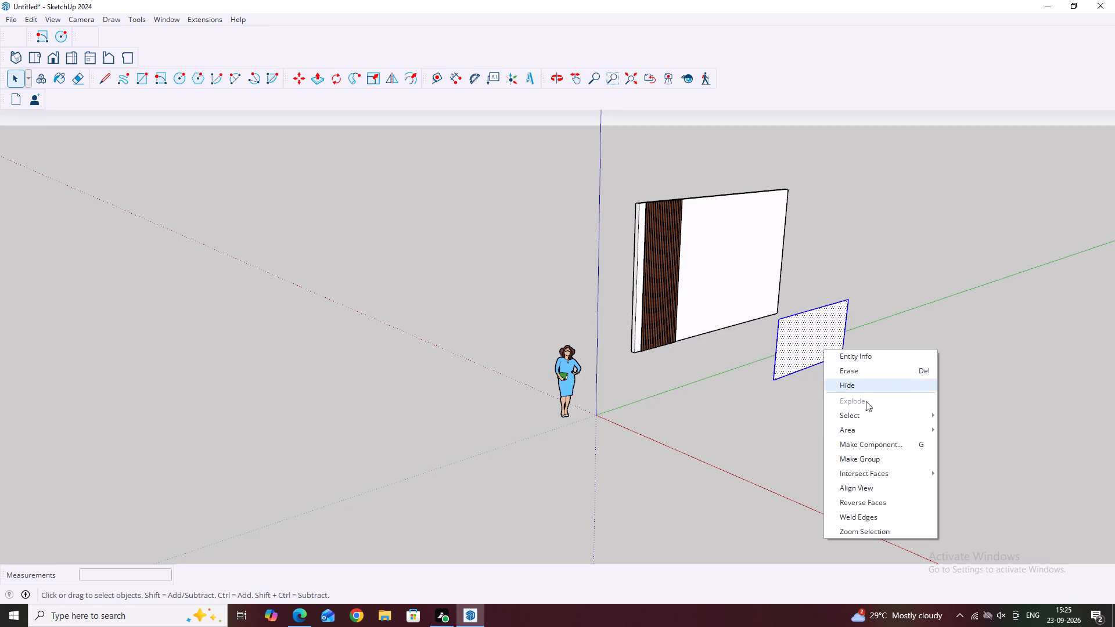
click(883, 460)
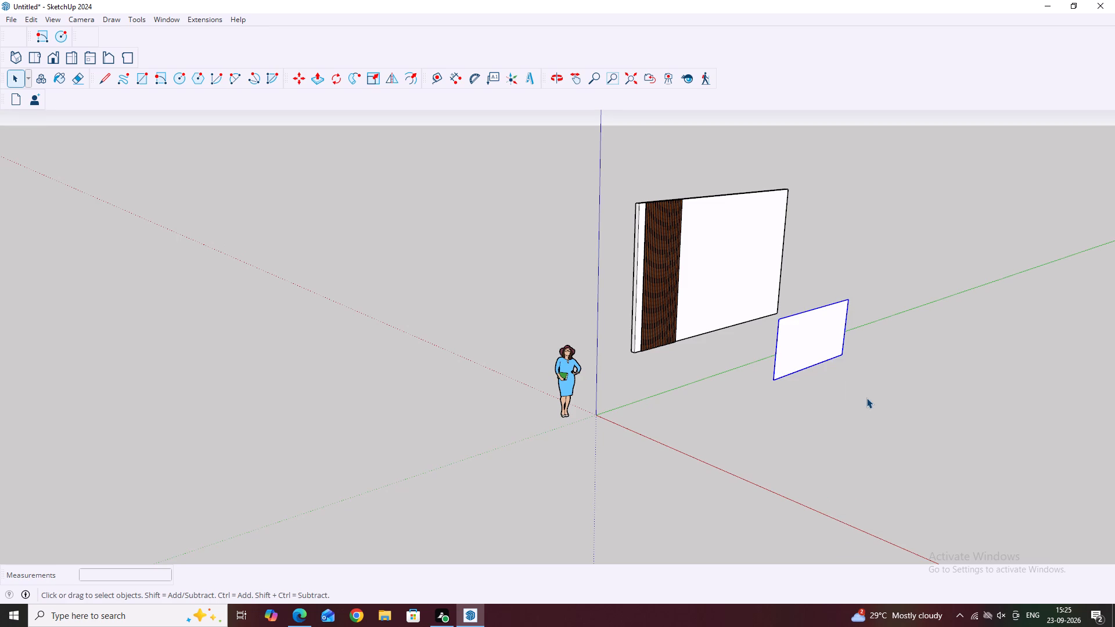
Push/Pull the rectangle's face 4" inside its group to form a slab, and leave the group.
click(811, 354)
double_click(810, 351)
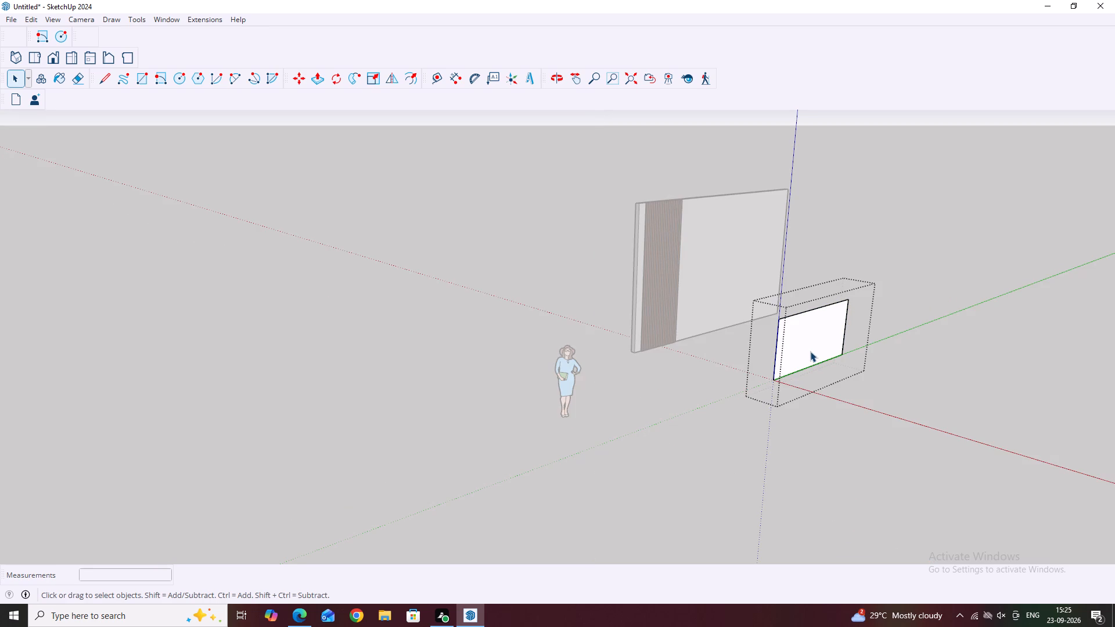
key(p)
click(809, 349)
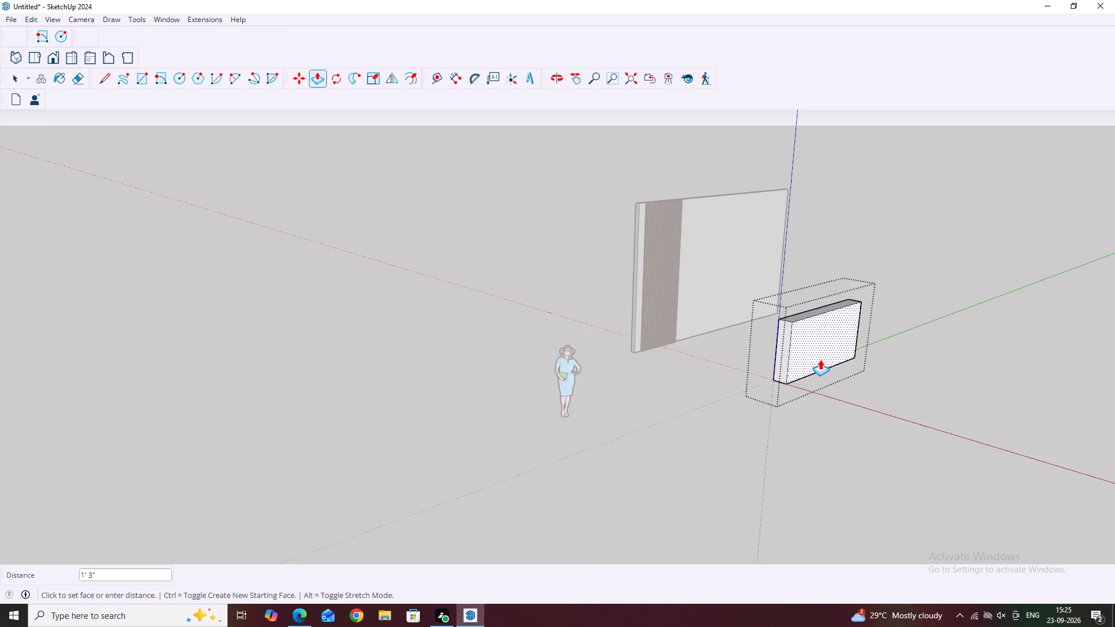
key(4)
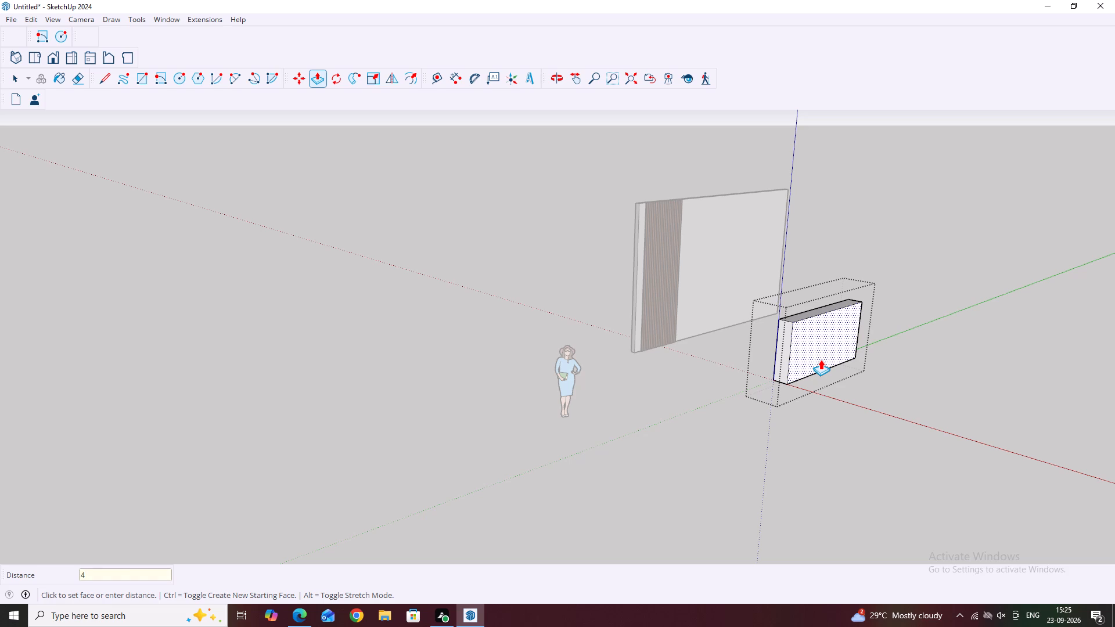
key(shift+quotedbl)
key(Return)
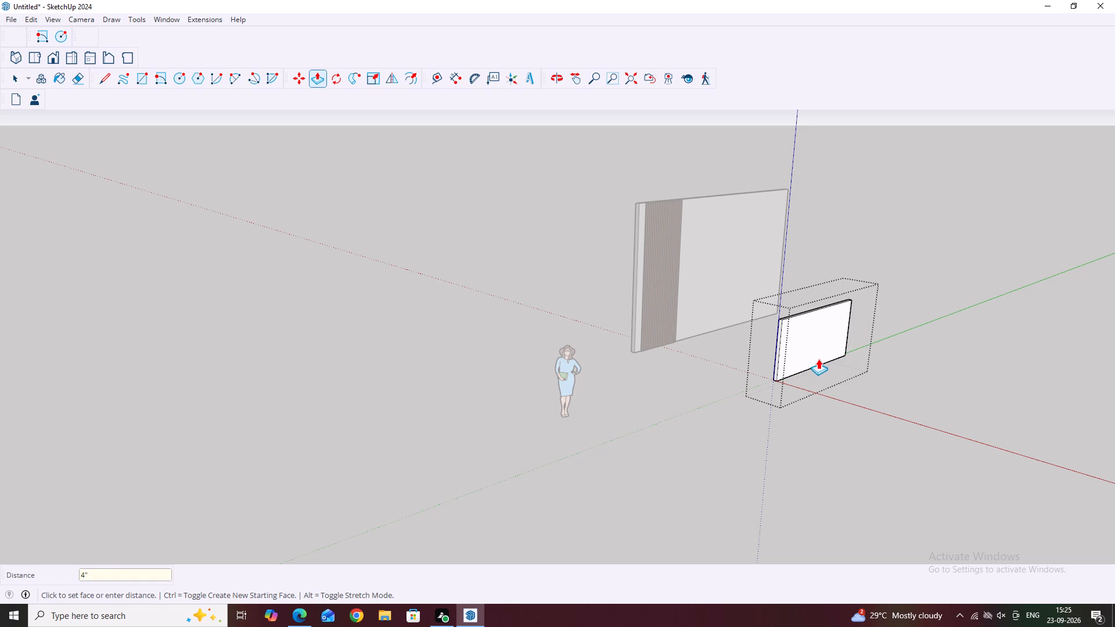
key(space)
click(825, 449)
Move the slab group by its upper back corner onto the front of the slats, overlapping the last few slats and the plain wall.
middle_drag(901, 328, 739, 445)
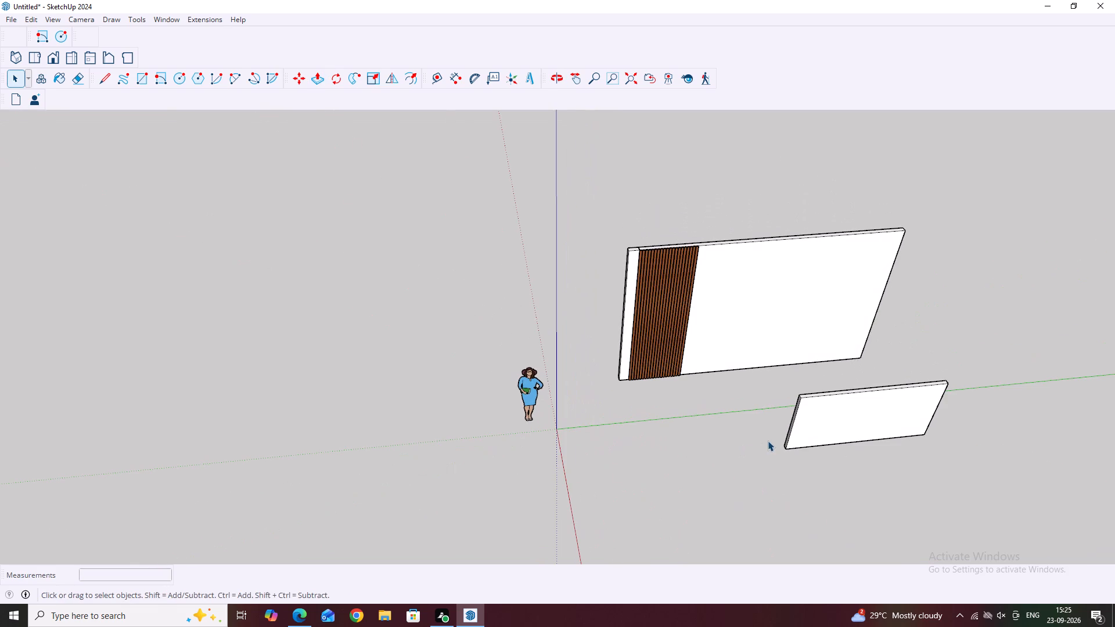
key(m)
scroll(804, 408, up, 7)
click(798, 388)
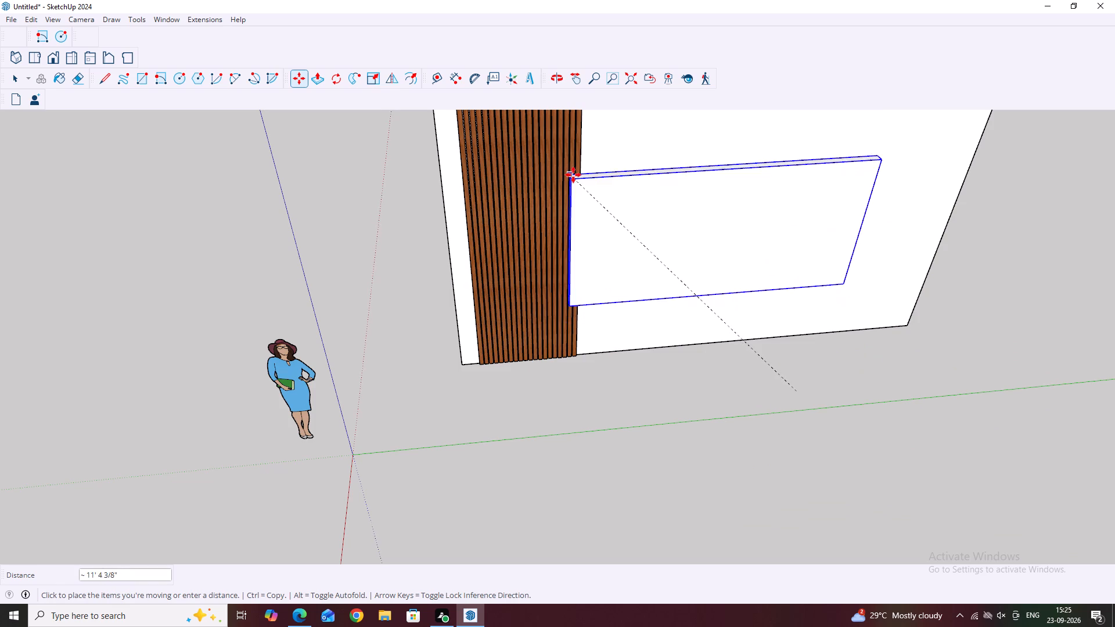
middle_drag(573, 178, 661, 264)
middle_drag(570, 214, 649, 247)
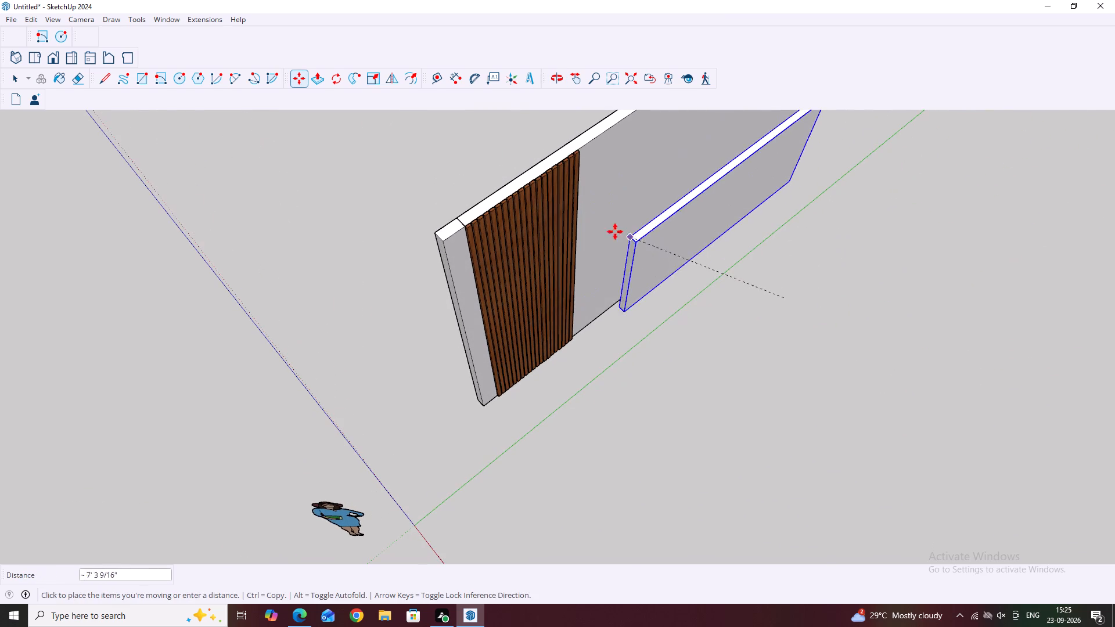
middle_drag(565, 217, 588, 224)
scroll(550, 221, up, 2)
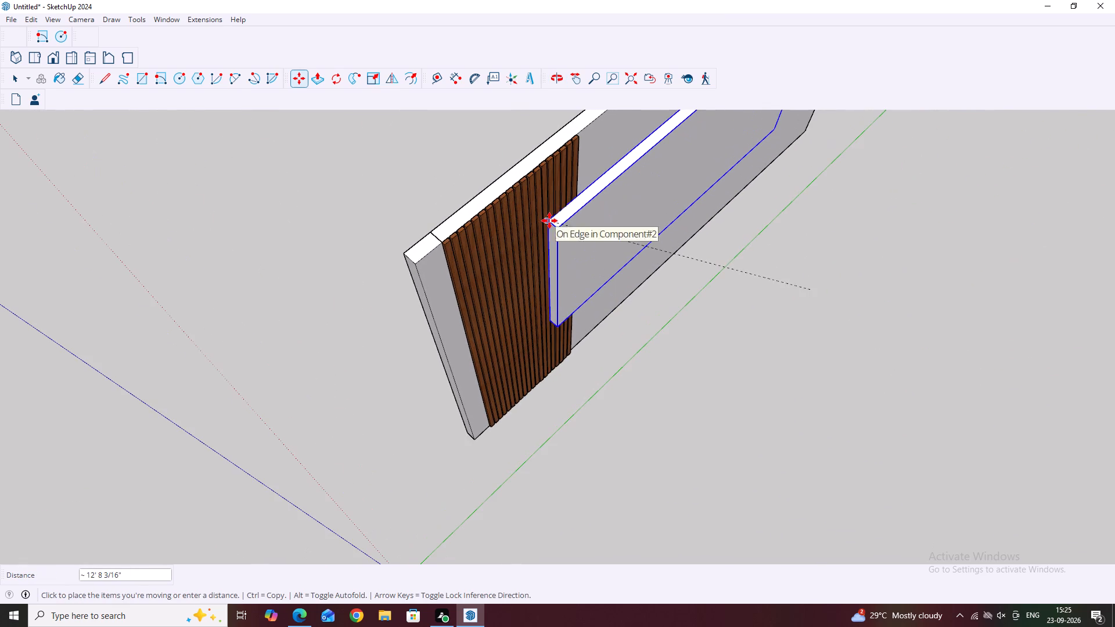
click(551, 225)
middle_drag(871, 366, 765, 232)
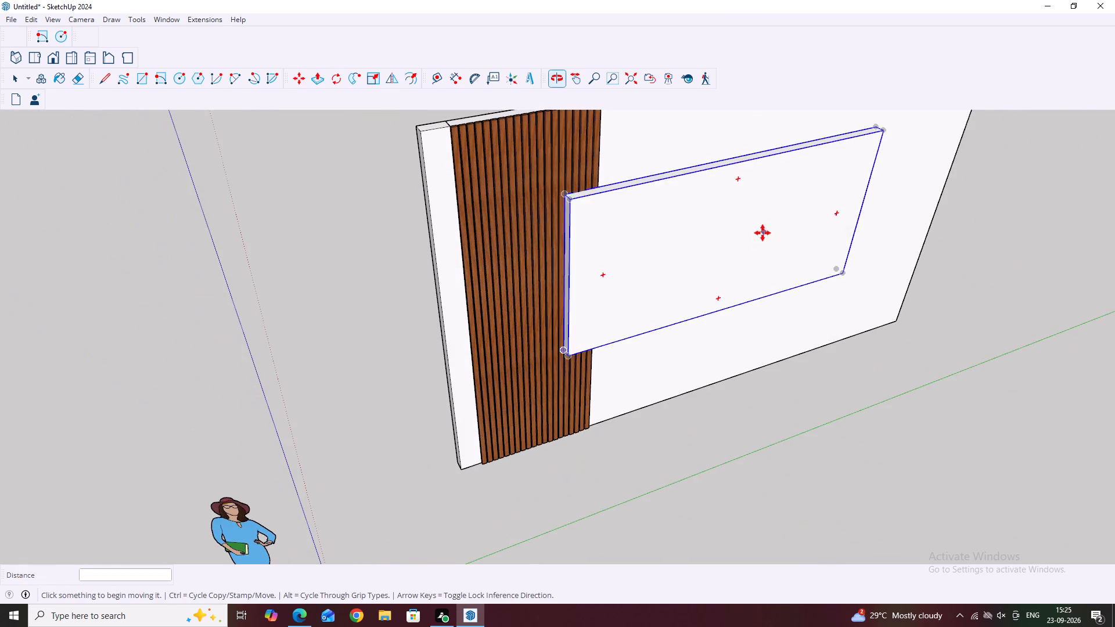
key(space)
Move the slab group slightly outward from the slats' front face, working at its back edge from above.
scroll(801, 460, down, 7)
middle_drag(906, 460, 814, 360)
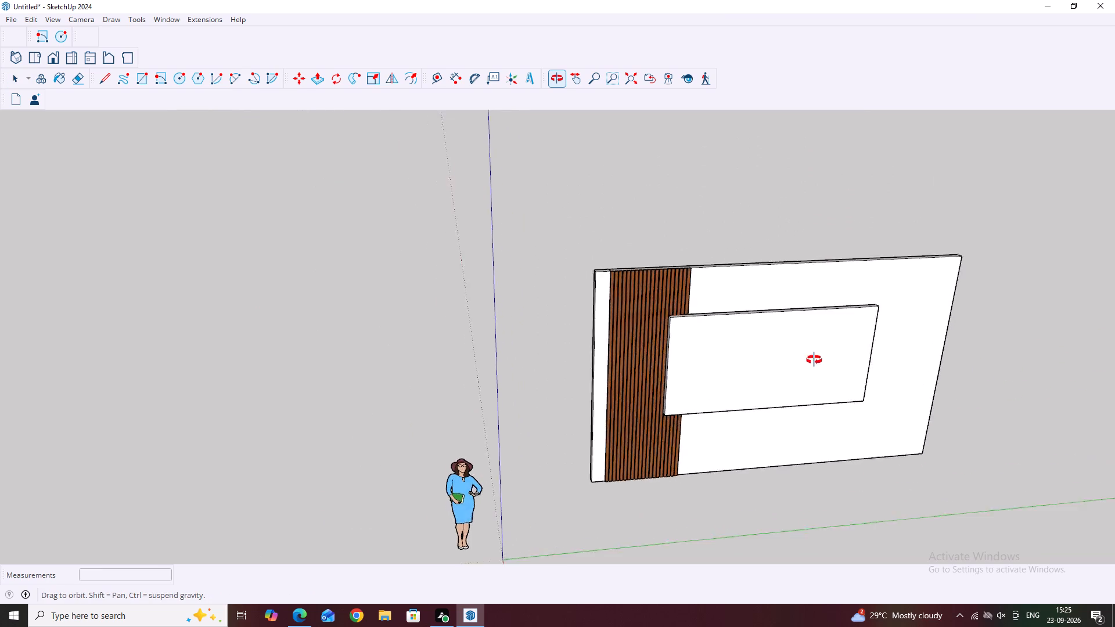
middle_drag(814, 360, 787, 322)
middle_drag(779, 322, 699, 545)
middle_drag(682, 385, 705, 540)
middle_drag(692, 379, 692, 419)
scroll(700, 409, up, 4)
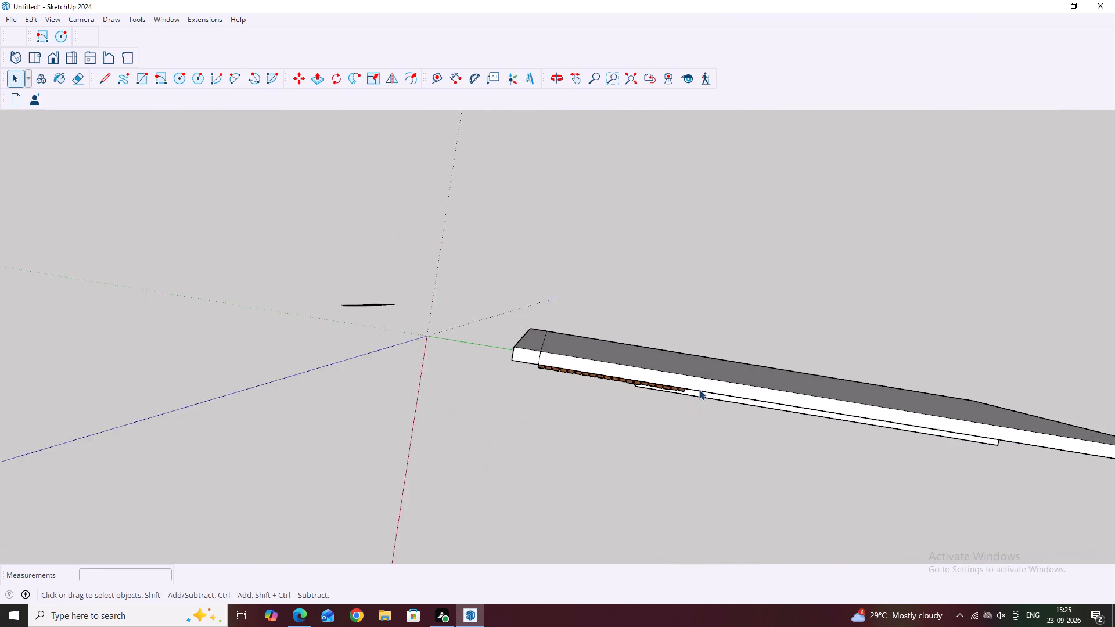
scroll(699, 390, up, 5)
middle_drag(686, 401, 684, 383)
scroll(683, 383, up, 6)
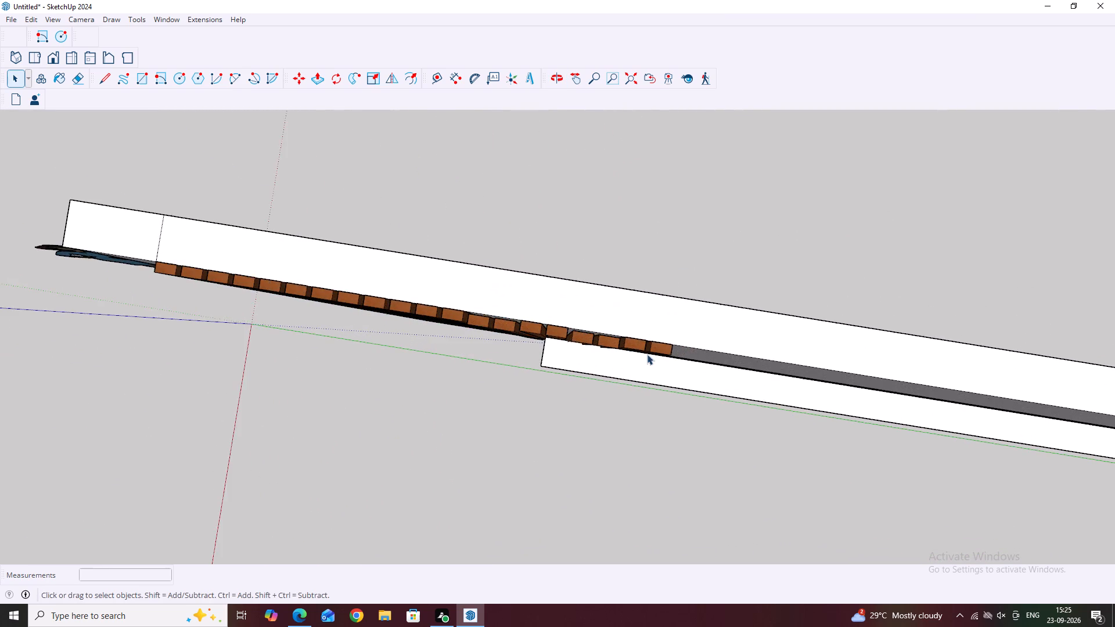
scroll(644, 354, up, 8)
scroll(545, 344, up, 5)
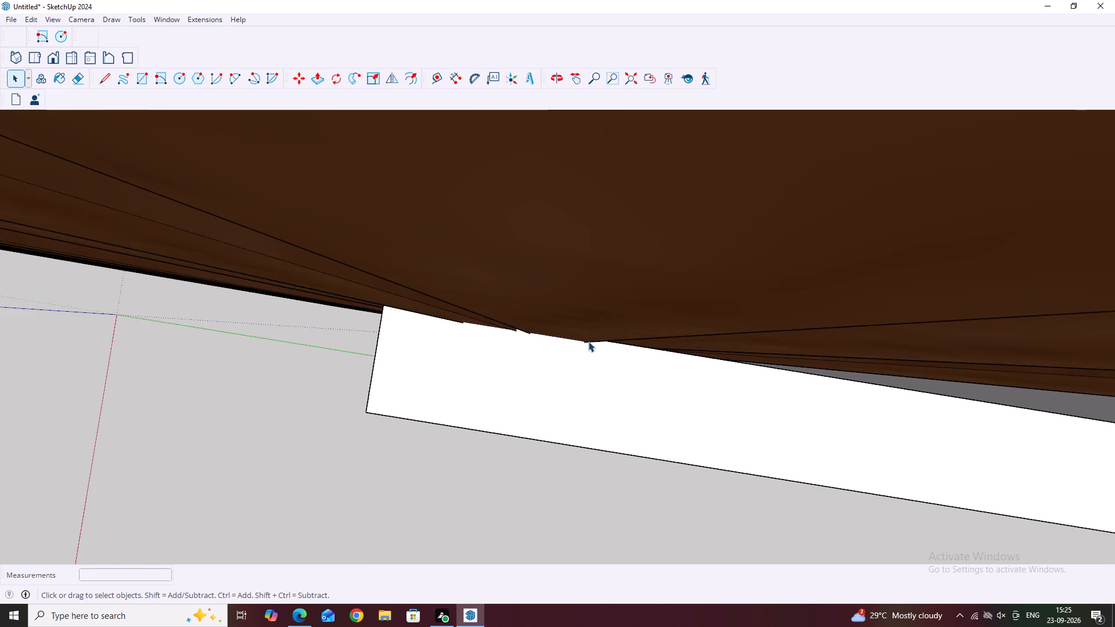
scroll(588, 341, up, 5)
click(608, 363)
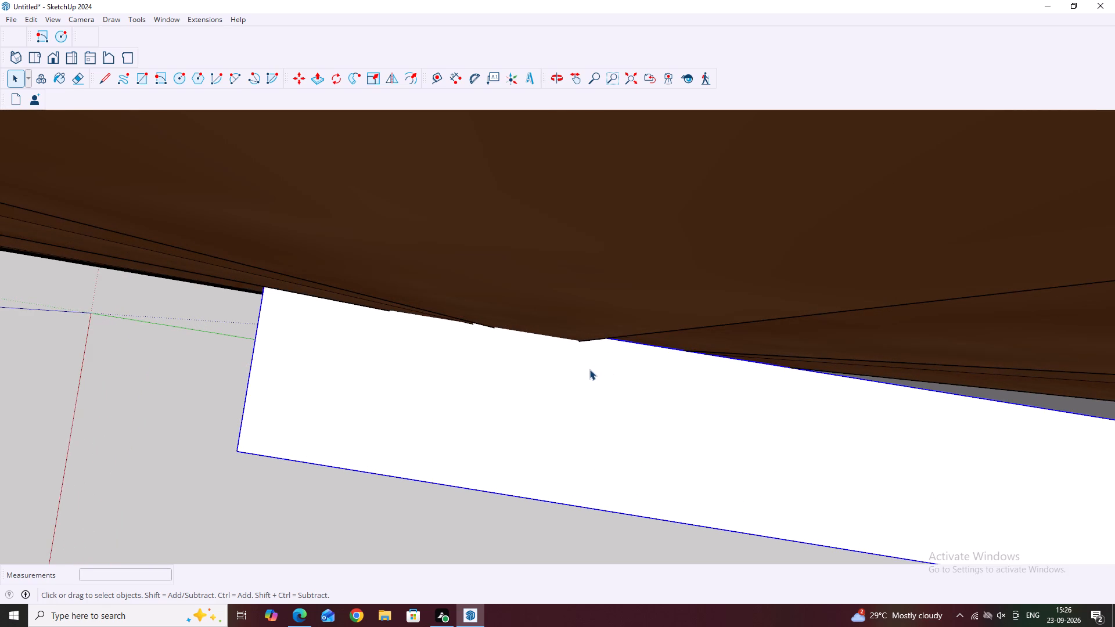
key(m)
scroll(596, 338, up, 4)
click(613, 340)
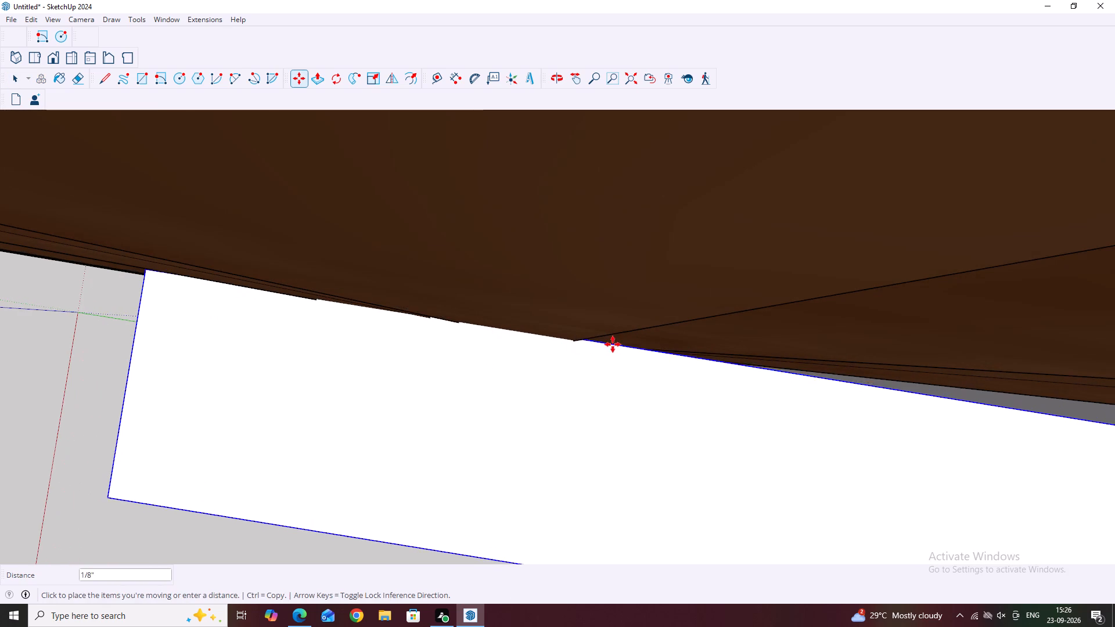
click(610, 351)
Move the slab group by its back corner about 5' 15/16" up along the slats, onto a slat edge.
scroll(498, 334, down, 2)
scroll(498, 345, up, 15)
scroll(545, 318, down, 6)
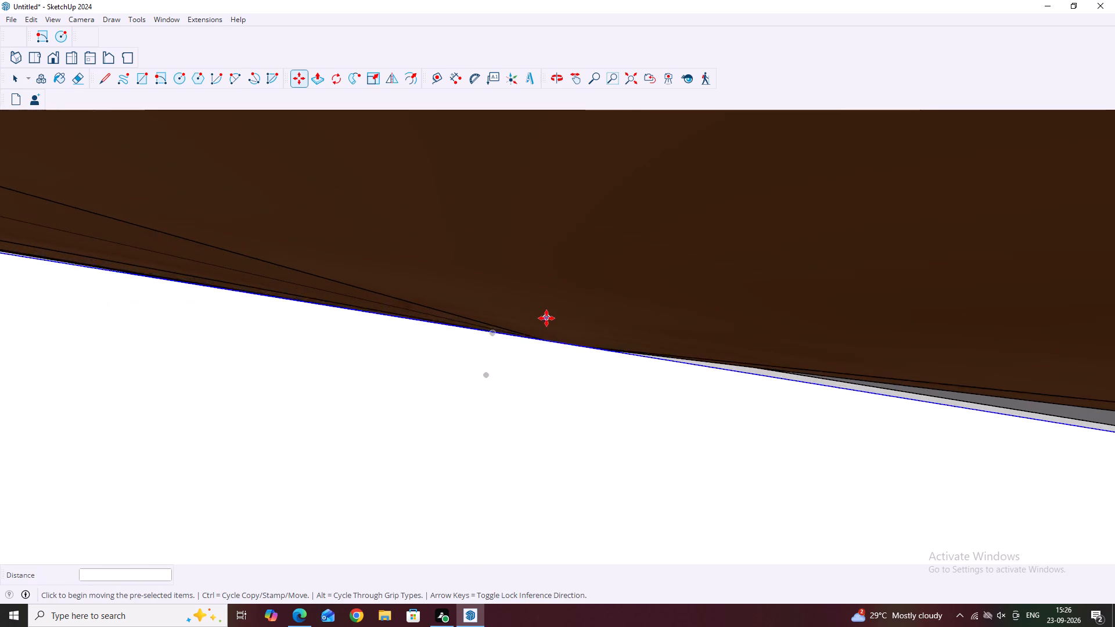
click(492, 333)
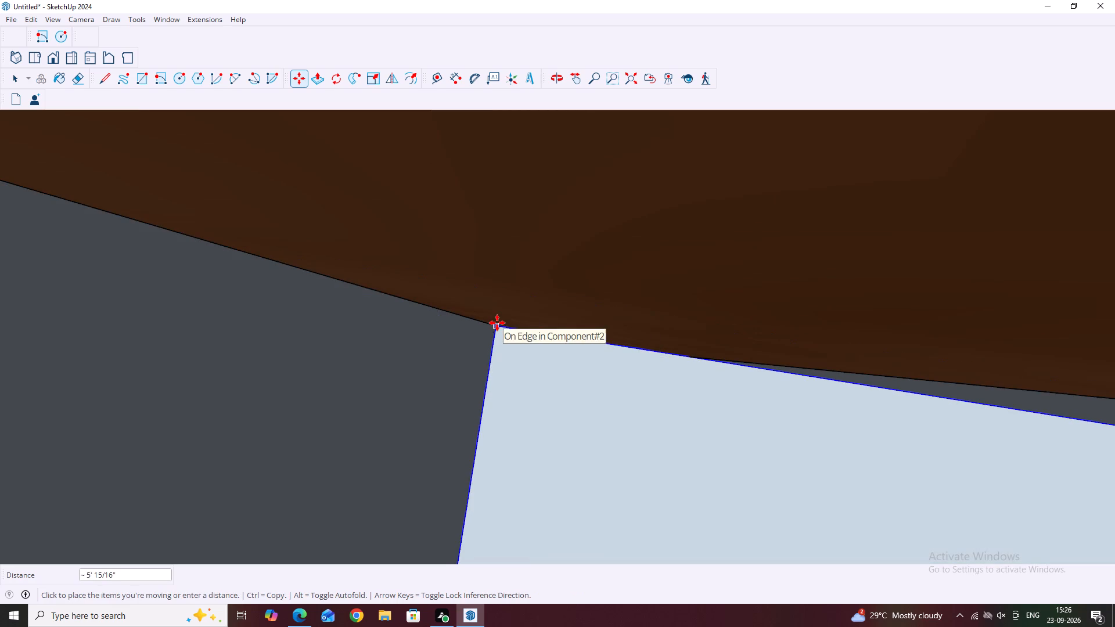
click(497, 323)
scroll(510, 337, down, 20)
scroll(510, 337, down, 19)
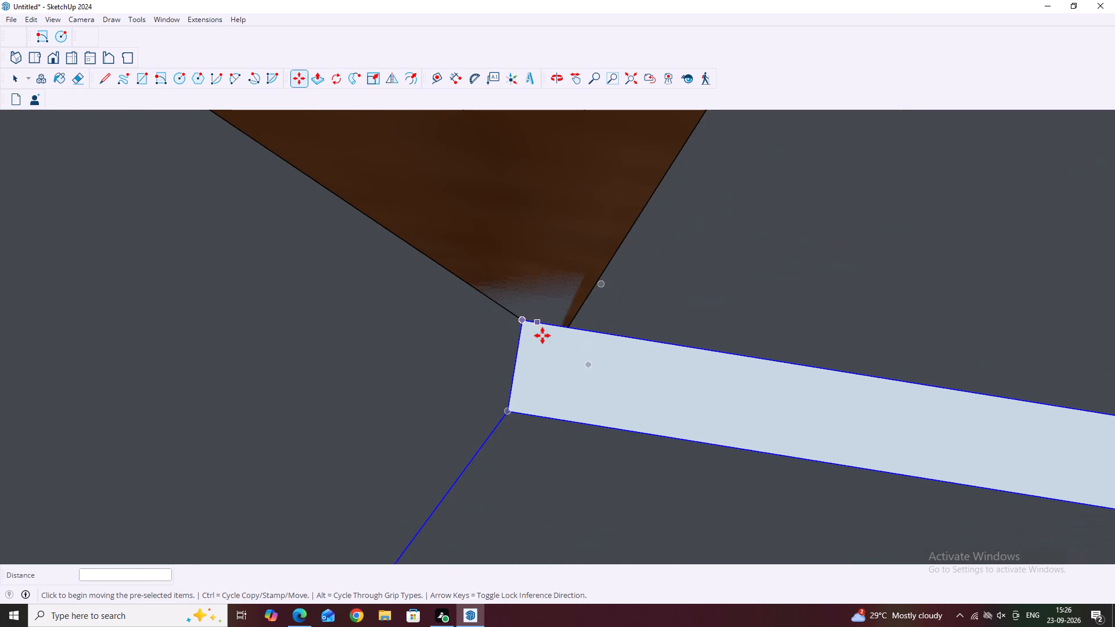
key(space)
Move the slab group by its lower back corner down in front of the plain wall, beside the slat panel.
scroll(516, 347, down, 18)
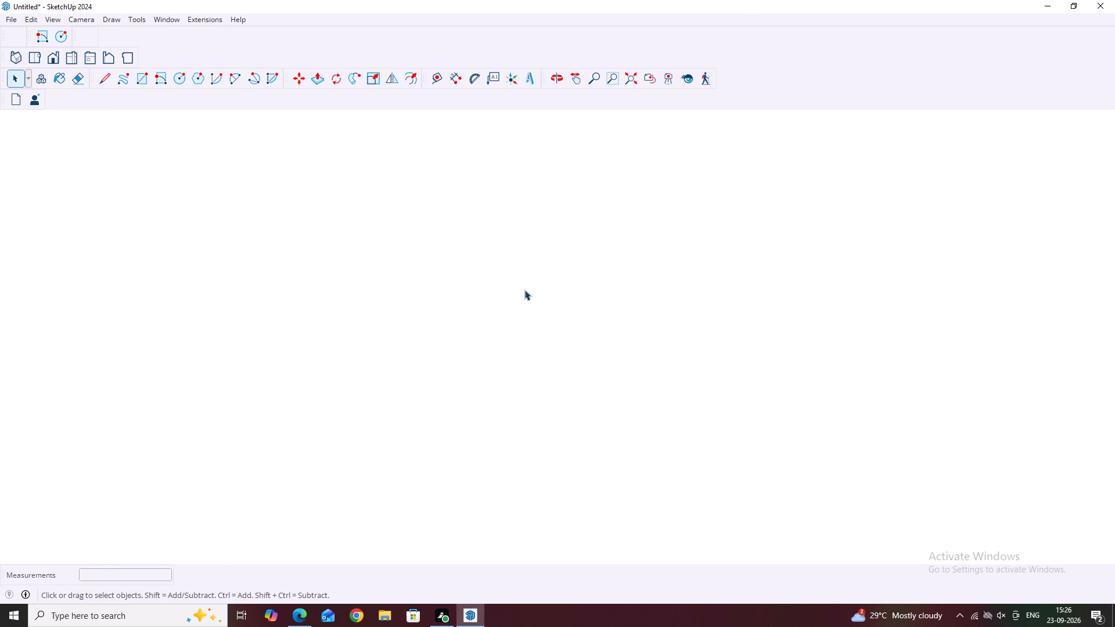
scroll(524, 290, down, 20)
scroll(524, 290, down, 20)
scroll(524, 290, down, 1)
middle_drag(548, 428, 557, 420)
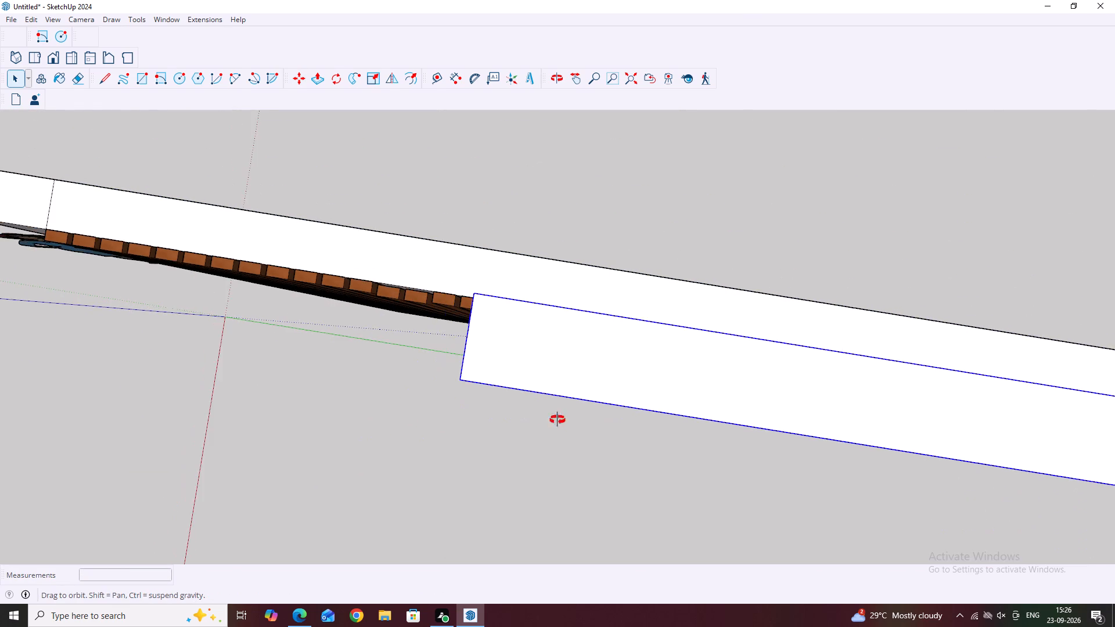
middle_drag(557, 420, 646, 276)
scroll(615, 344, down, 6)
middle_drag(600, 453, 646, 325)
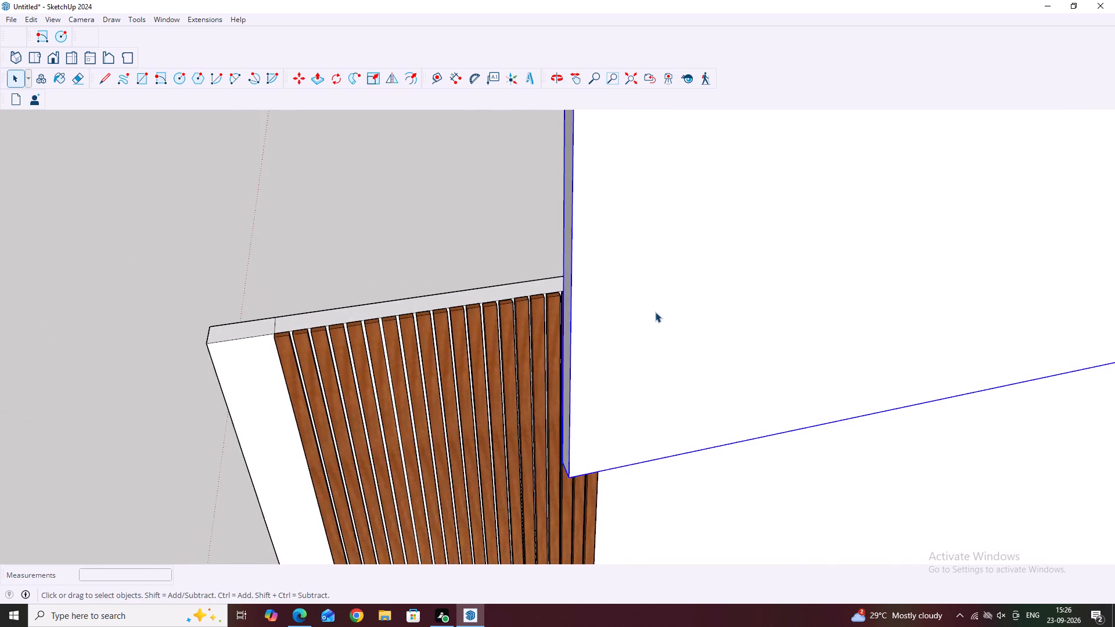
scroll(655, 312, down, 6)
middle_drag(576, 466, 782, 398)
middle_drag(491, 405, 624, 384)
middle_drag(546, 416, 610, 414)
scroll(576, 326, up, 4)
middle_drag(598, 415, 532, 384)
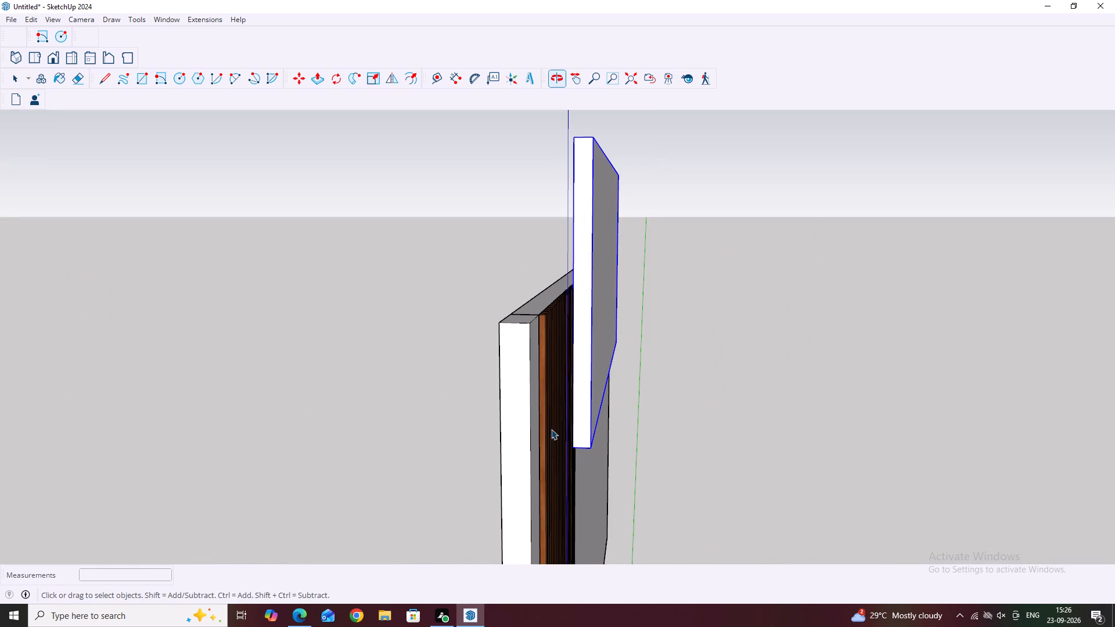
key(m)
scroll(561, 459, up, 11)
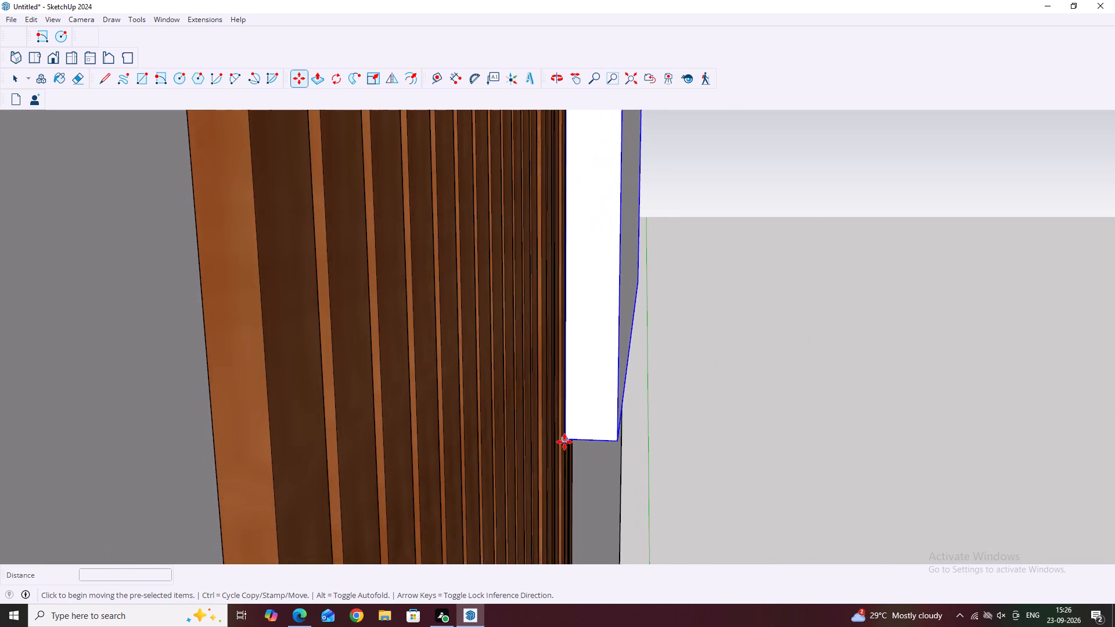
scroll(564, 442, up, 4)
click(566, 437)
scroll(568, 453, down, 17)
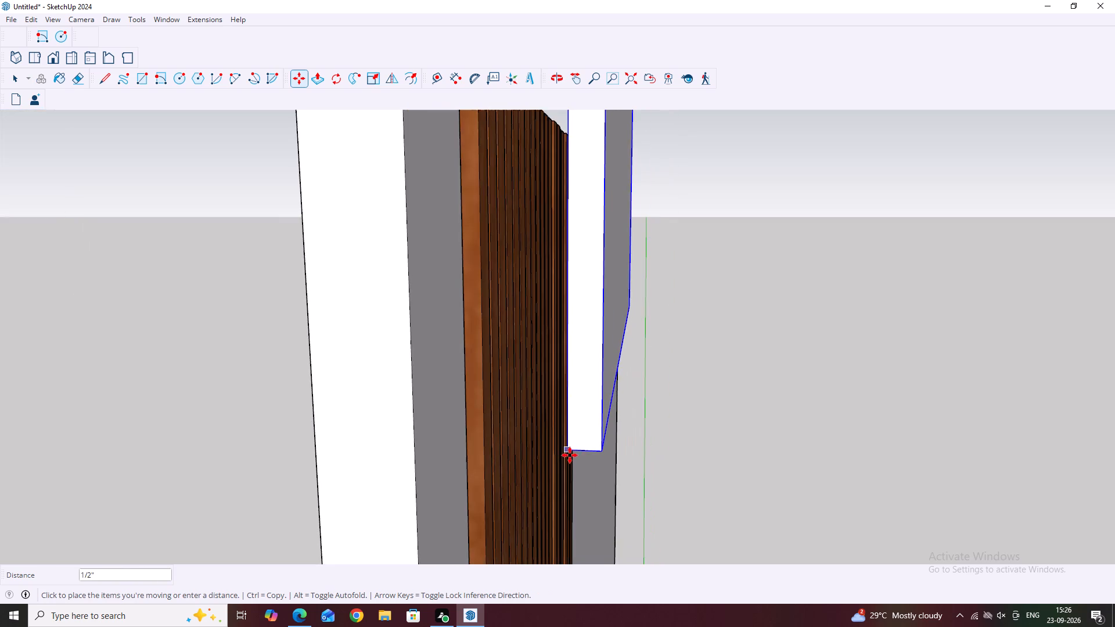
scroll(585, 525, down, 10)
middle_drag(685, 545, 513, 399)
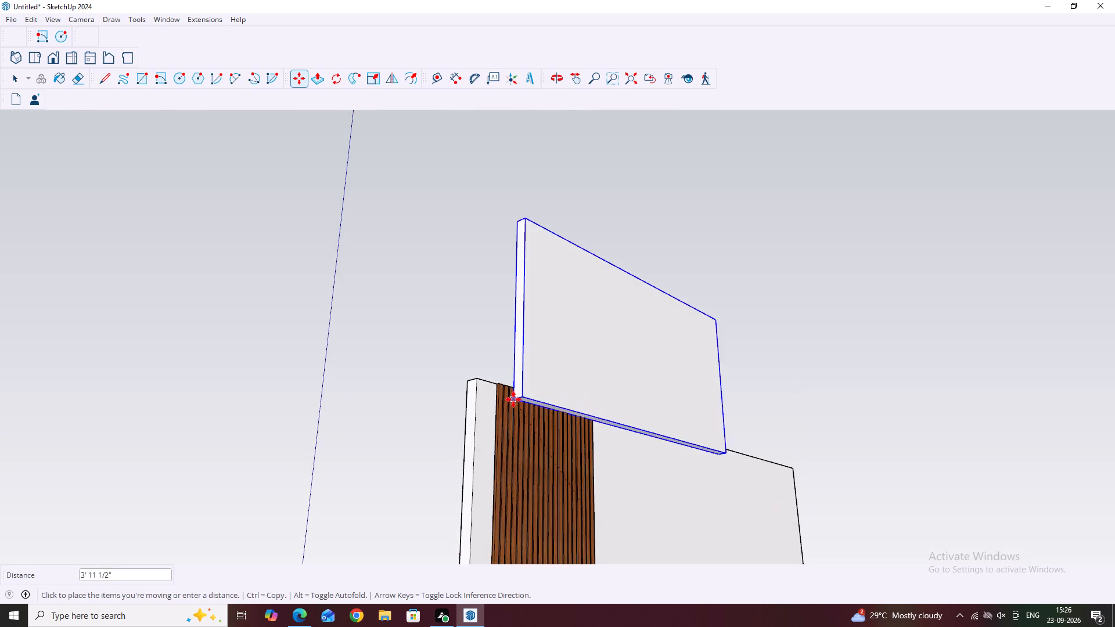
scroll(566, 481, down, 10)
scroll(602, 524, down, 5)
middle_drag(617, 547, 517, 472)
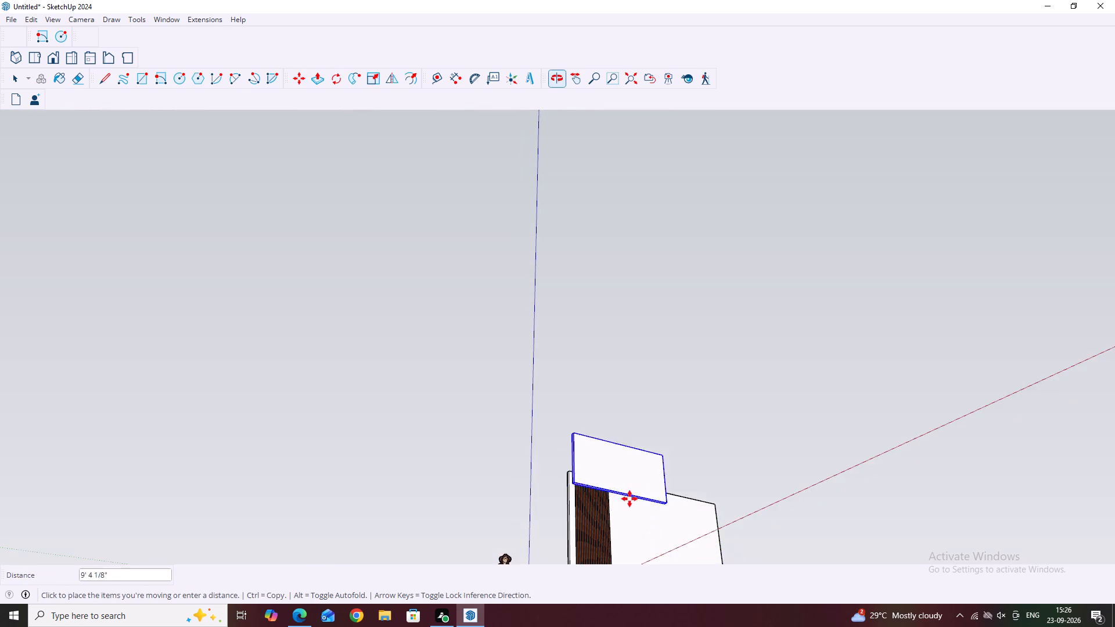
scroll(631, 499, down, 5)
click(624, 532)
Move the slab group by its upper corner about 1' 10 13/16" along the wall, so its end overlaps the last slats.
middle_drag(720, 458, 635, 589)
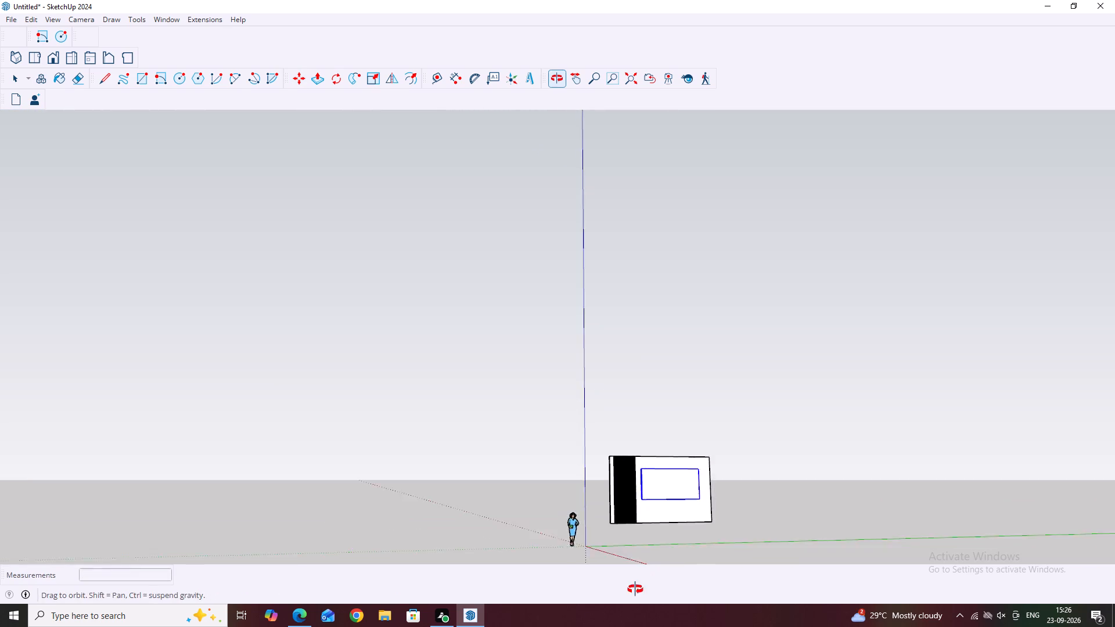
middle_drag(635, 589, 589, 625)
middle_drag(709, 385, 659, 539)
scroll(664, 435, up, 11)
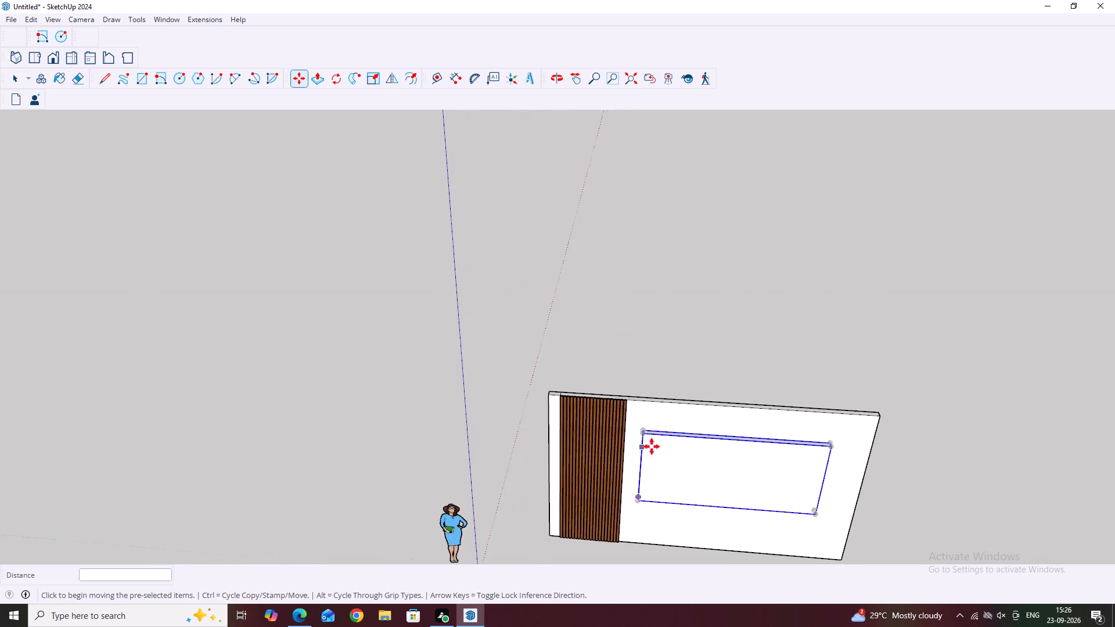
middle_drag(658, 441, 652, 496)
scroll(639, 433, up, 7)
click(641, 433)
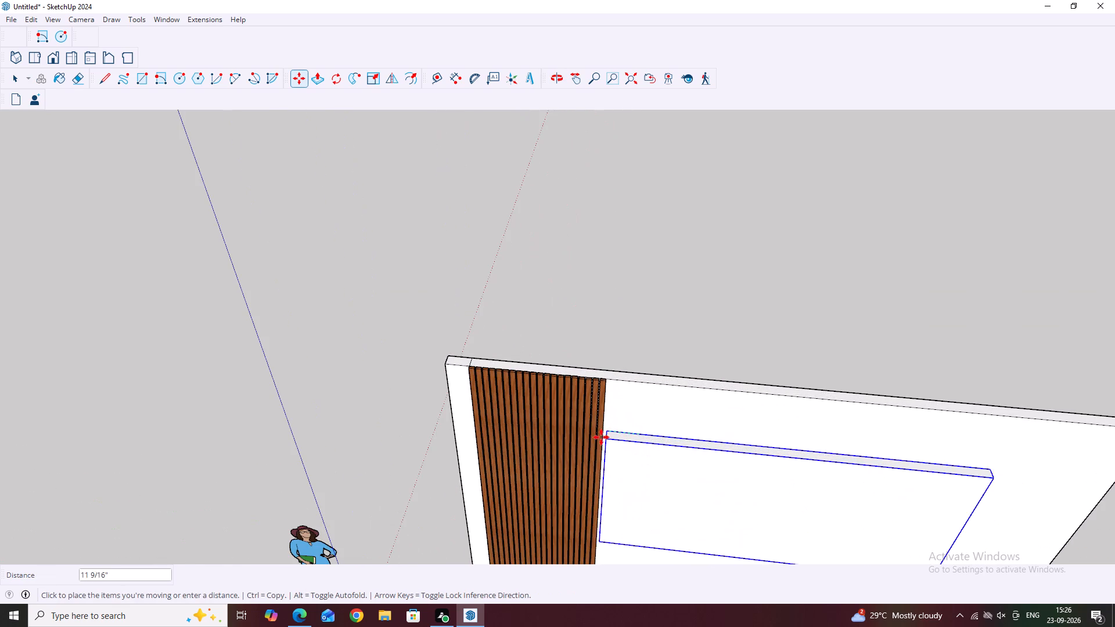
click(578, 434)
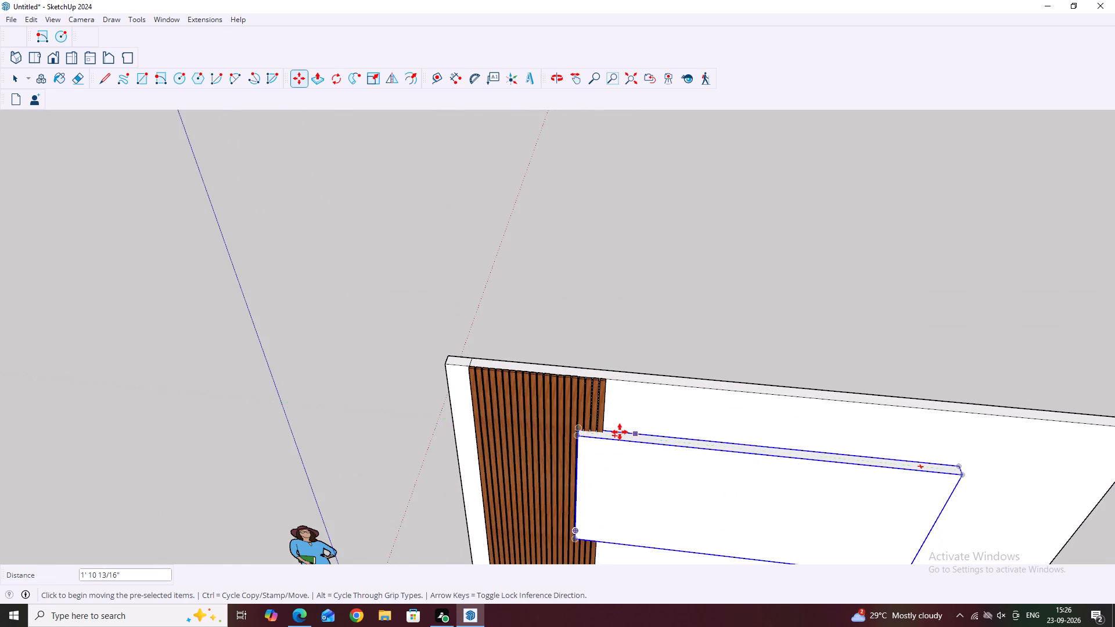
Move the slab group about 6 3/16" down by its upper corner at the slats.
scroll(589, 430, up, 1)
click(587, 425)
click(585, 438)
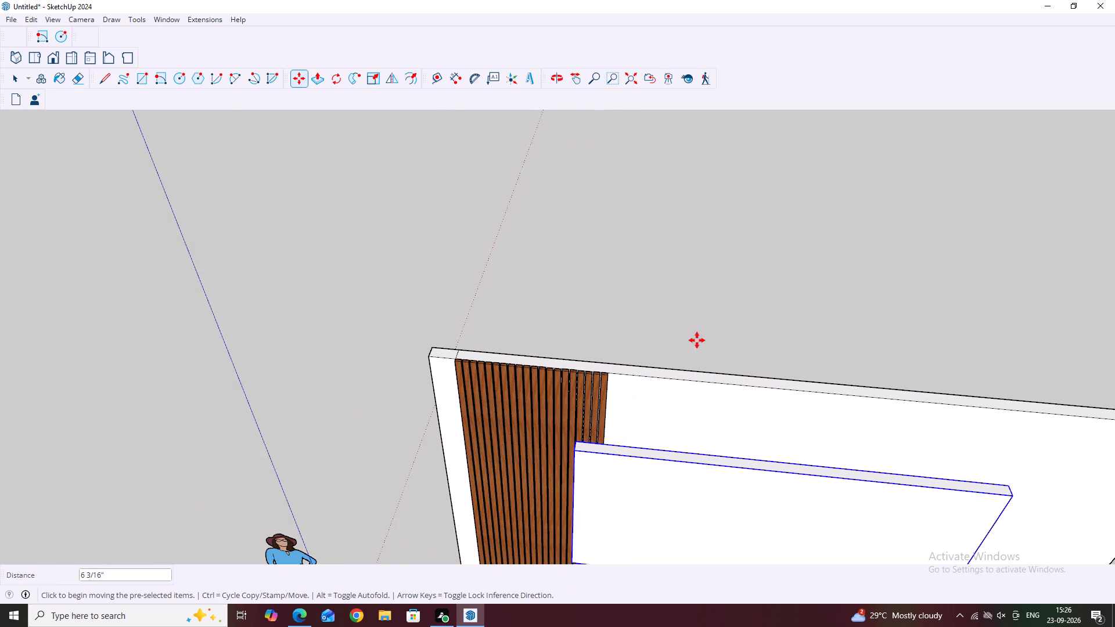
key(space)
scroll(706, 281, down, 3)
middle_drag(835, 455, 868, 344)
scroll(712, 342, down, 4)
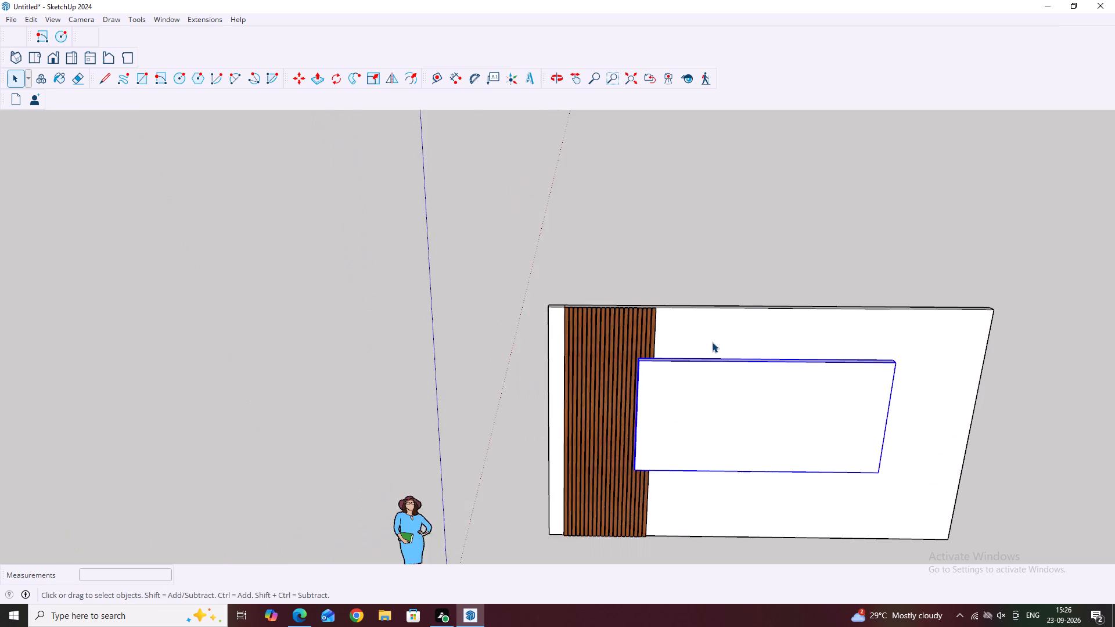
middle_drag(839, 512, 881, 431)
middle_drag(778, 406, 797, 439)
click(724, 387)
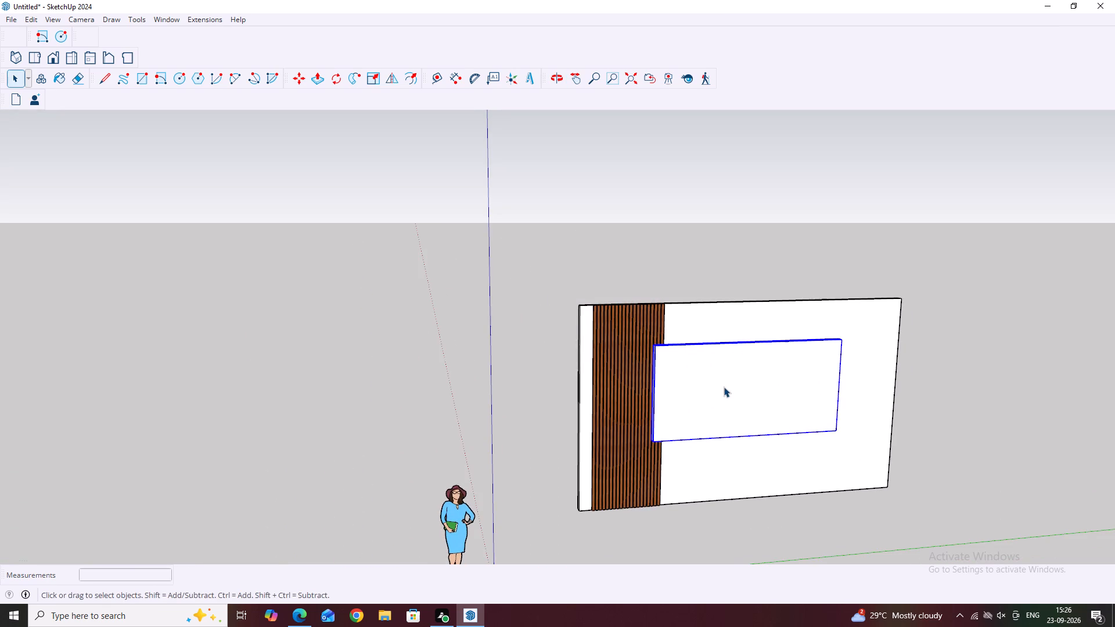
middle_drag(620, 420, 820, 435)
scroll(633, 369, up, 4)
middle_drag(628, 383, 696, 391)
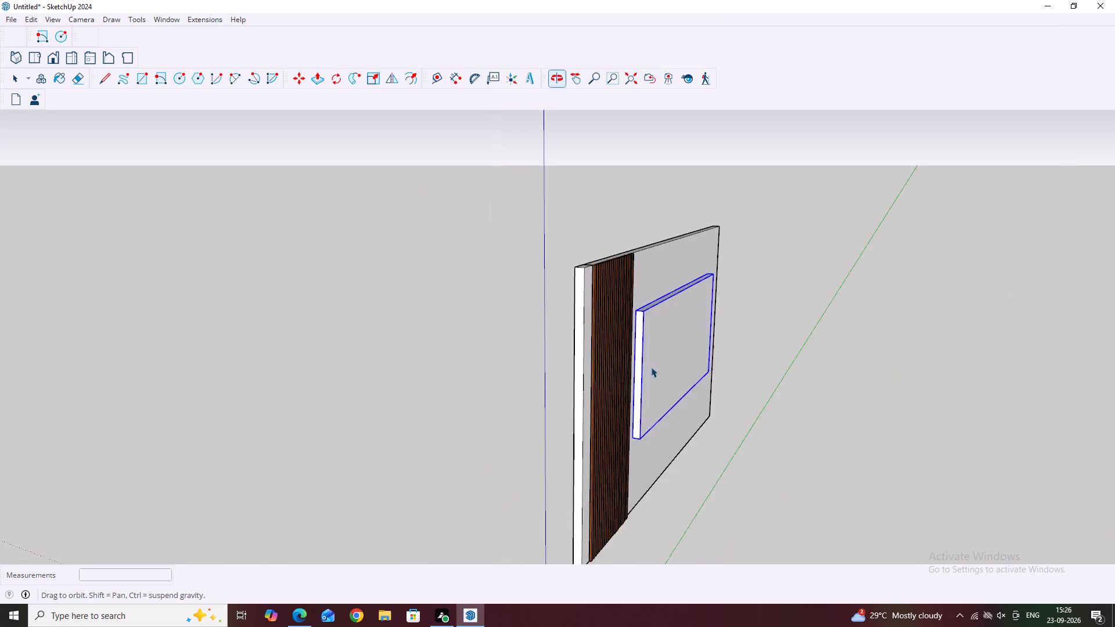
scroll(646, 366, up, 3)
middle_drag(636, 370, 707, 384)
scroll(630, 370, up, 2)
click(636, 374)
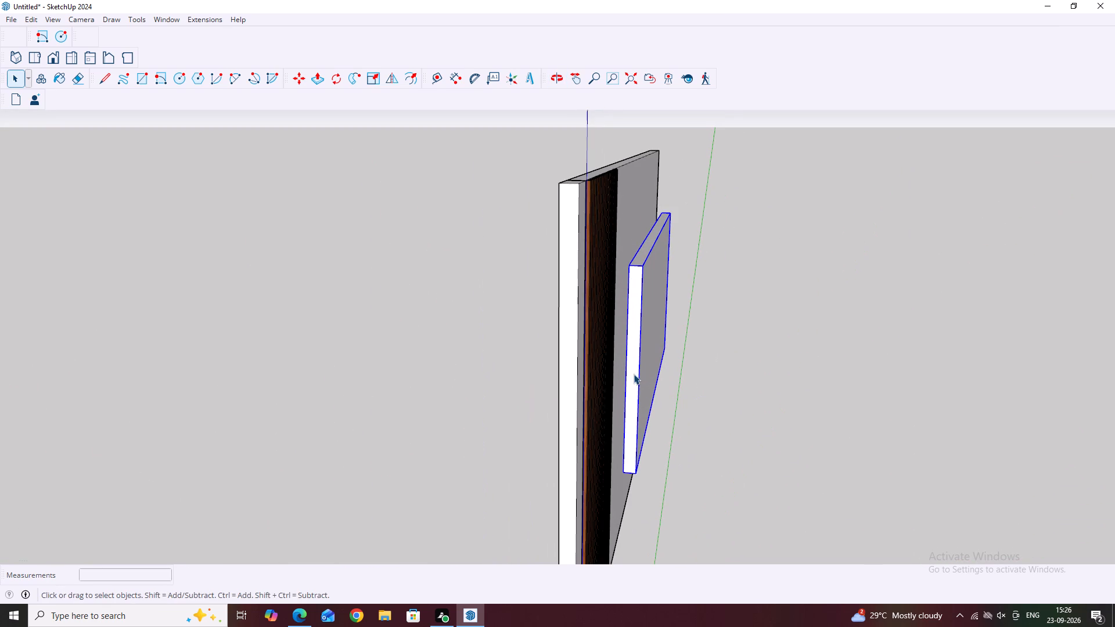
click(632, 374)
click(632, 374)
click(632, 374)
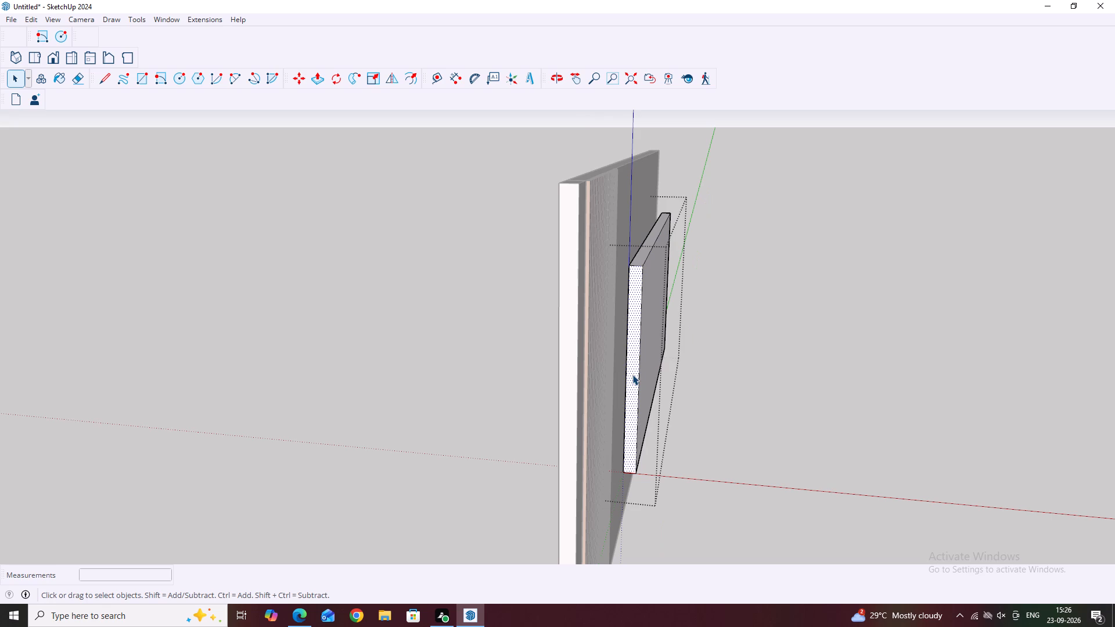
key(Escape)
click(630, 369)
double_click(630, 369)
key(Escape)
Push/Pull the slab's narrow end face at the slats 1' 6" inward inside its group to shorten the slab, and leave the group.
scroll(667, 369, down, 2)
middle_drag(664, 367, 742, 417)
middle_drag(670, 358, 579, 430)
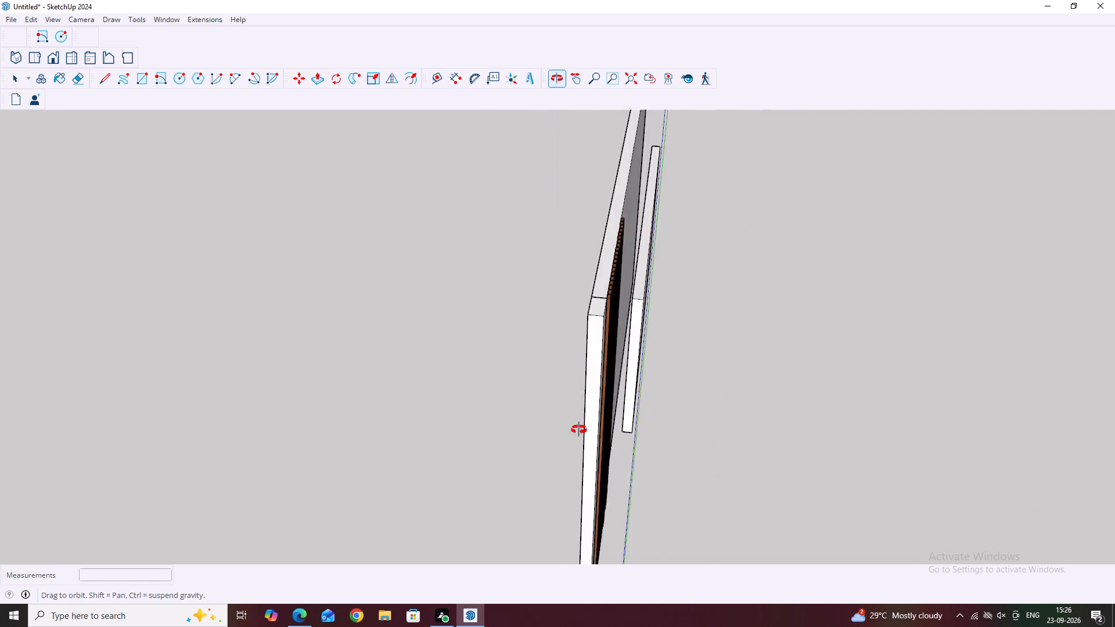
middle_drag(579, 430, 539, 433)
scroll(581, 392, up, 1)
scroll(638, 391, up, 2)
double_click(628, 397)
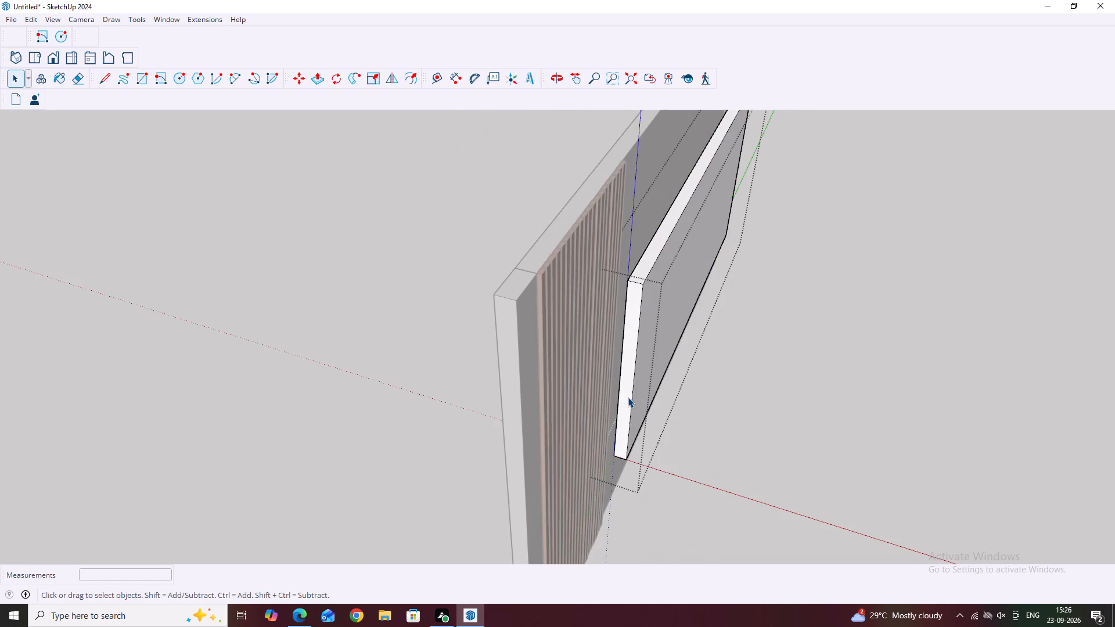
click(627, 396)
key(p)
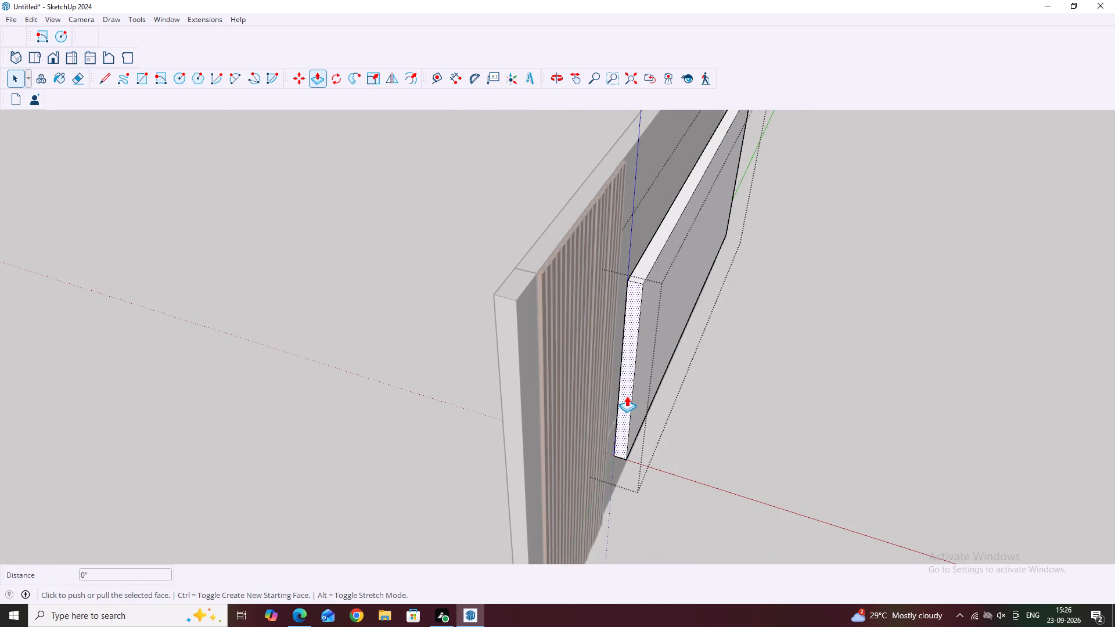
click(627, 396)
click(654, 361)
middle_drag(792, 361, 481, 275)
scroll(477, 284, down, 7)
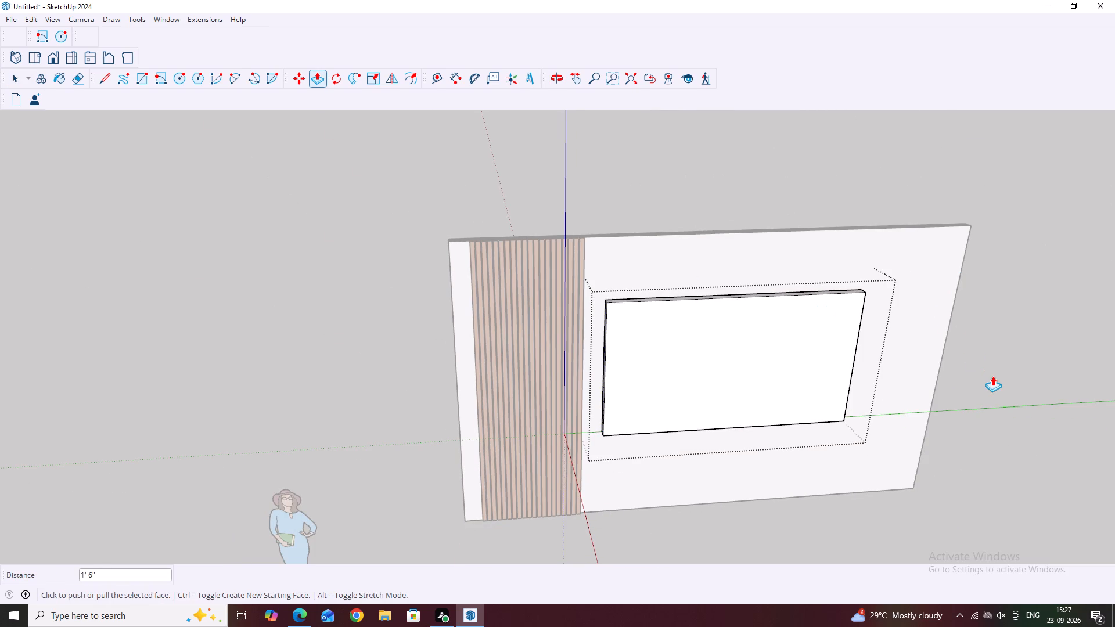
key(space)
click(986, 389)
Move the shortened slab group along the wall so its end overlaps the last few slats, and deselect it.
scroll(738, 374, up, 2)
click(692, 367)
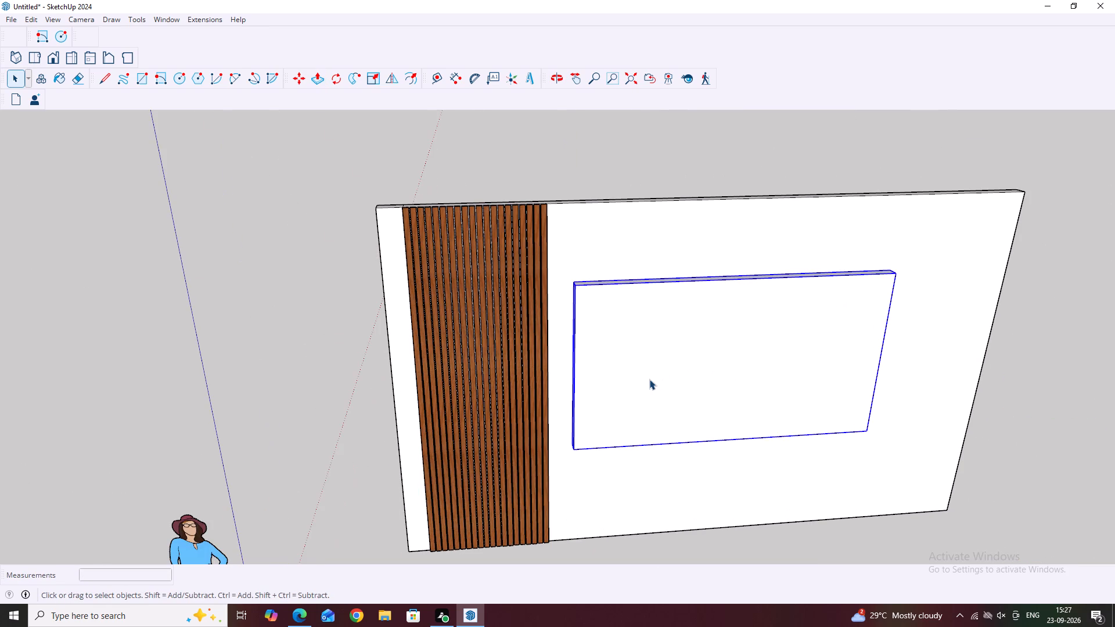
key(m)
click(715, 380)
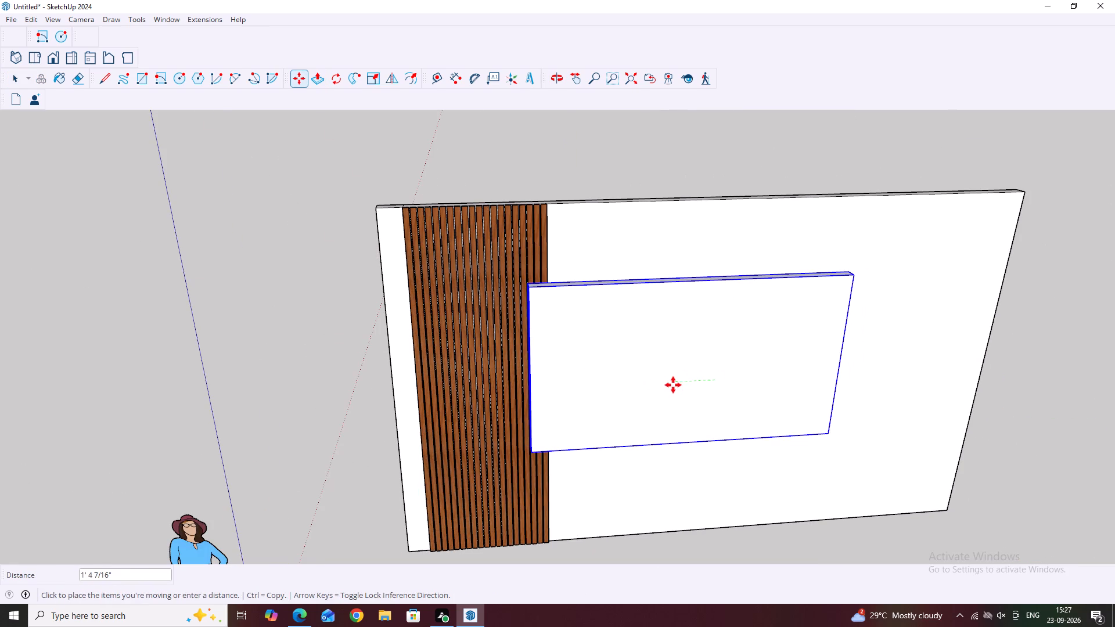
click(663, 390)
scroll(574, 315, down, 5)
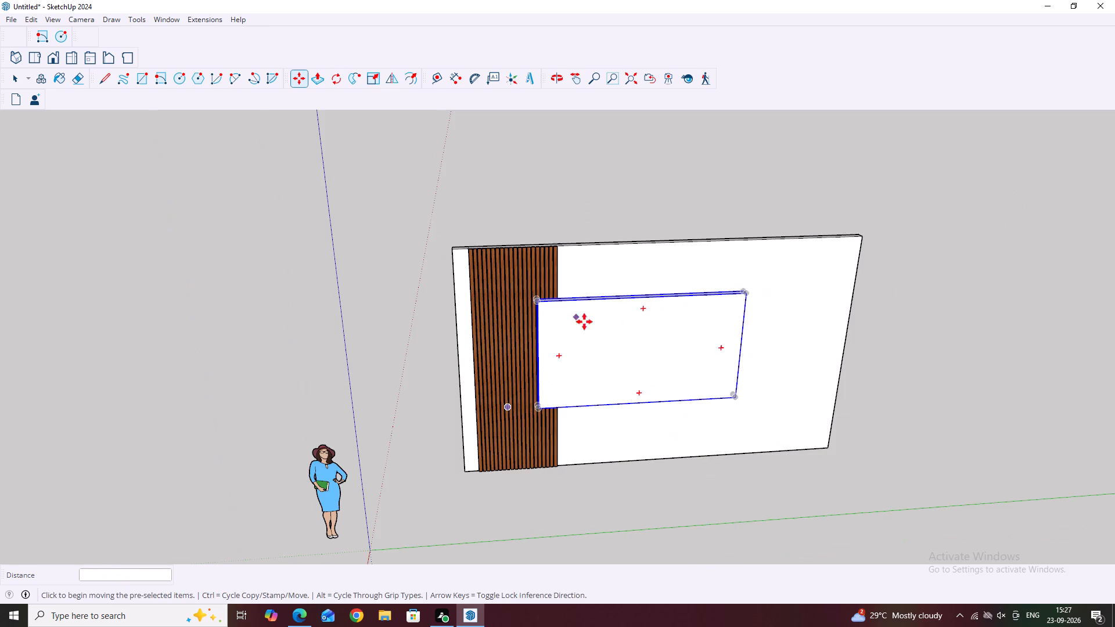
key(space)
click(927, 398)
Move the slab group by its upper corner at the slats about 10" back toward the wall, onto the slats' front.
middle_drag(538, 310, 641, 468)
middle_drag(584, 347, 616, 391)
click(594, 364)
key(m)
scroll(546, 356, up, 3)
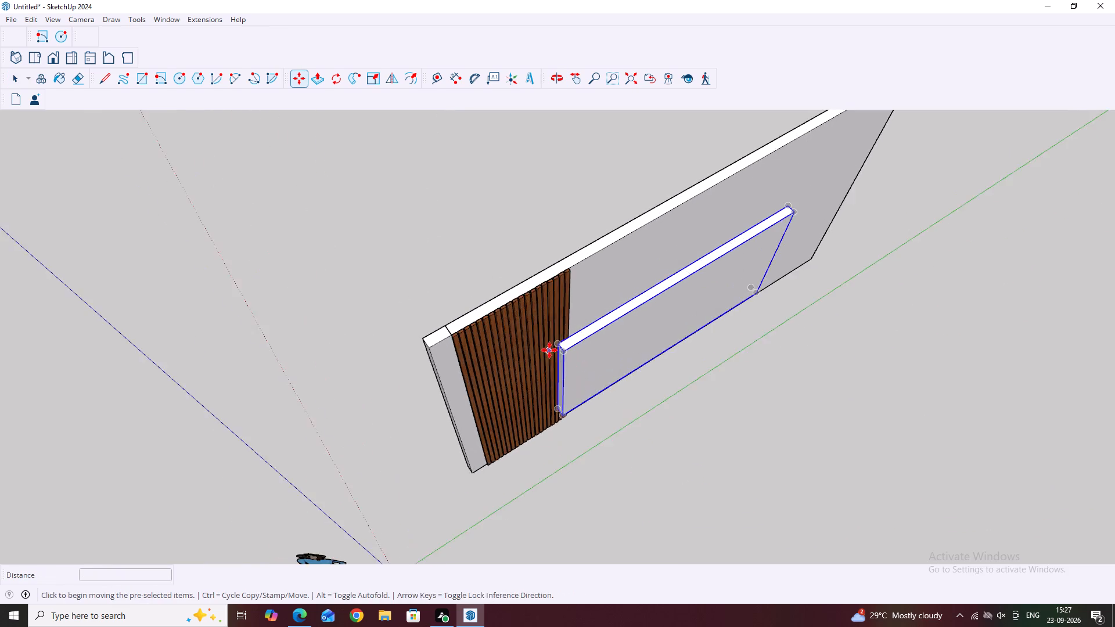
scroll(549, 350, up, 6)
click(560, 341)
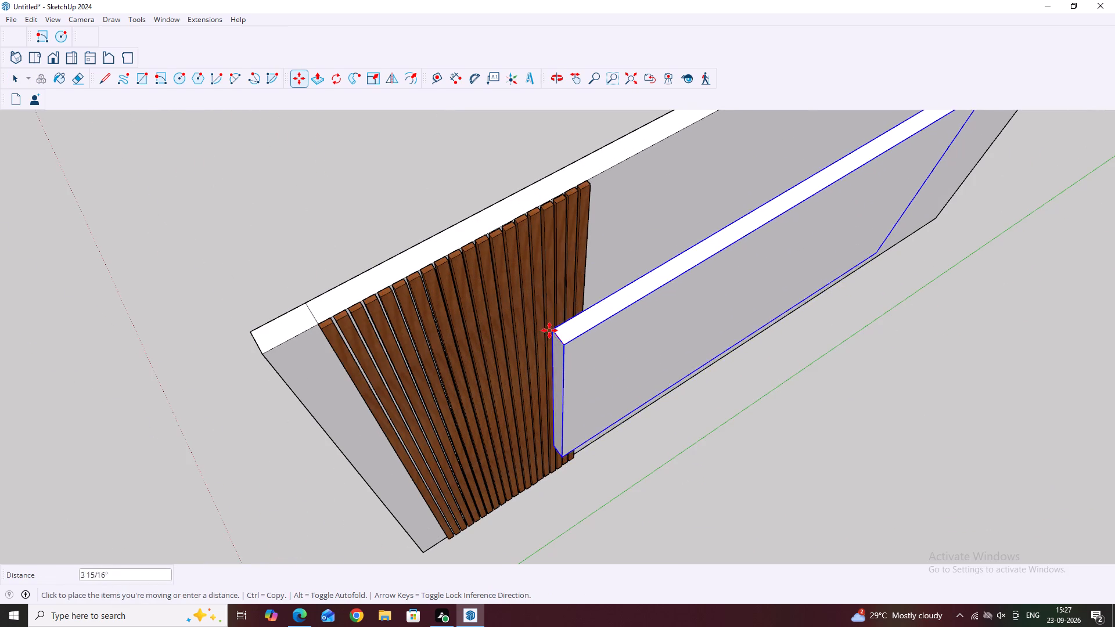
scroll(544, 322, up, 8)
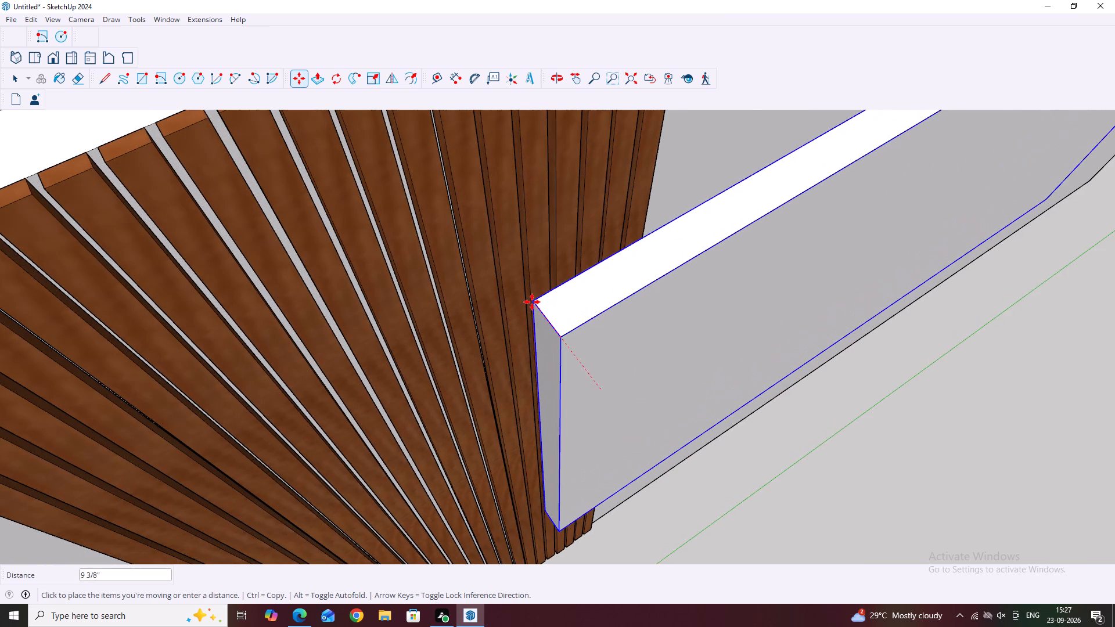
scroll(527, 289, up, 6)
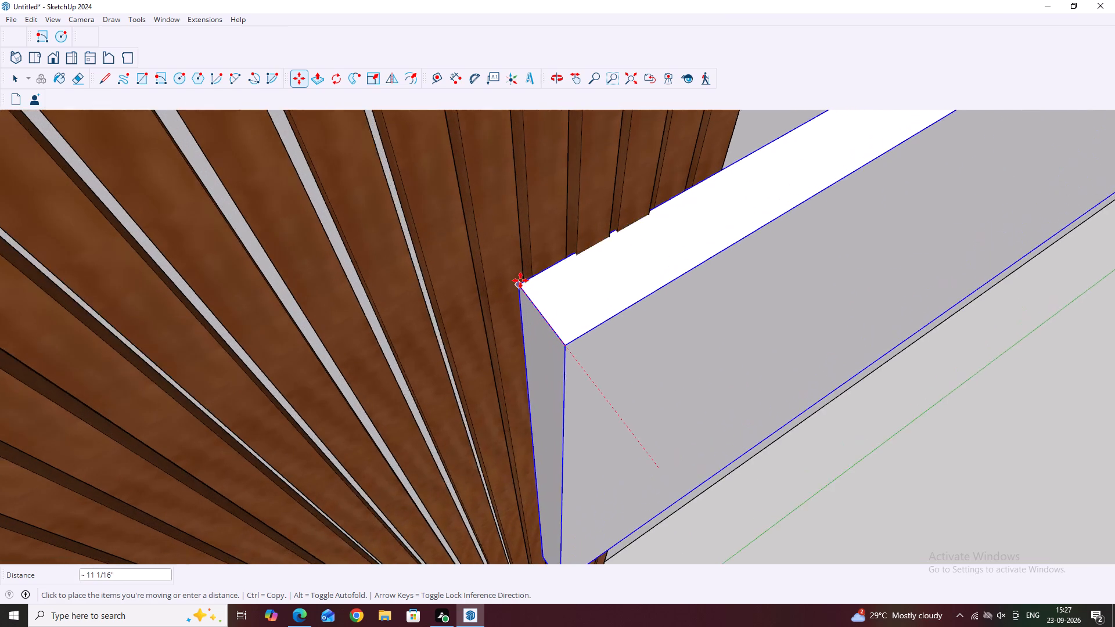
scroll(520, 280, up, 3)
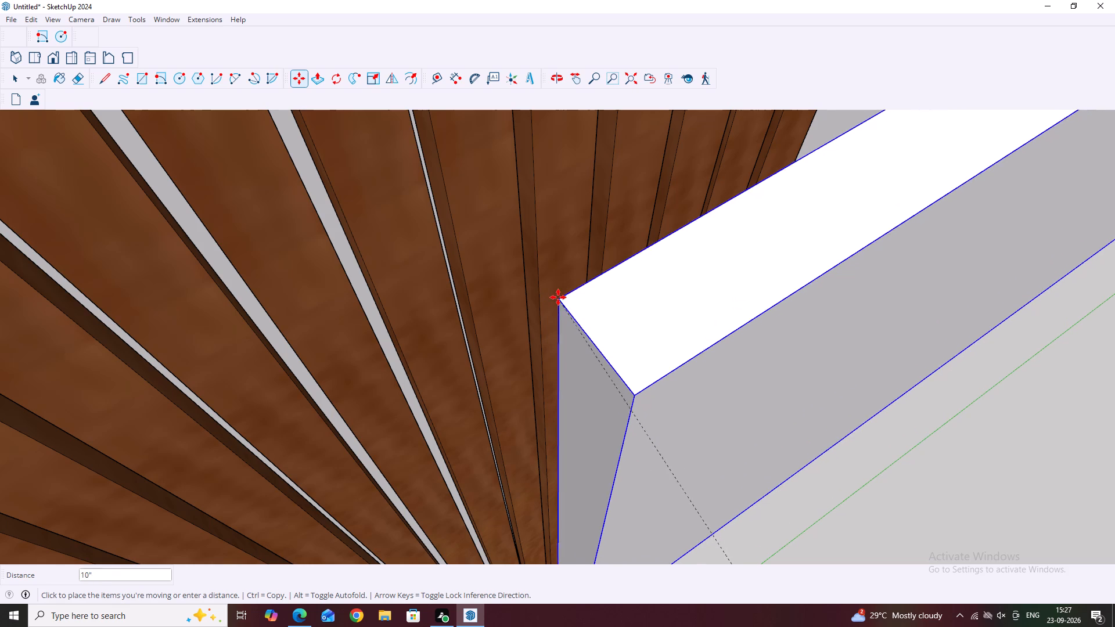
click(553, 283)
Move the slab group by its upper back corner about 2 1/8" onto a slat edge.
scroll(562, 315, down, 5)
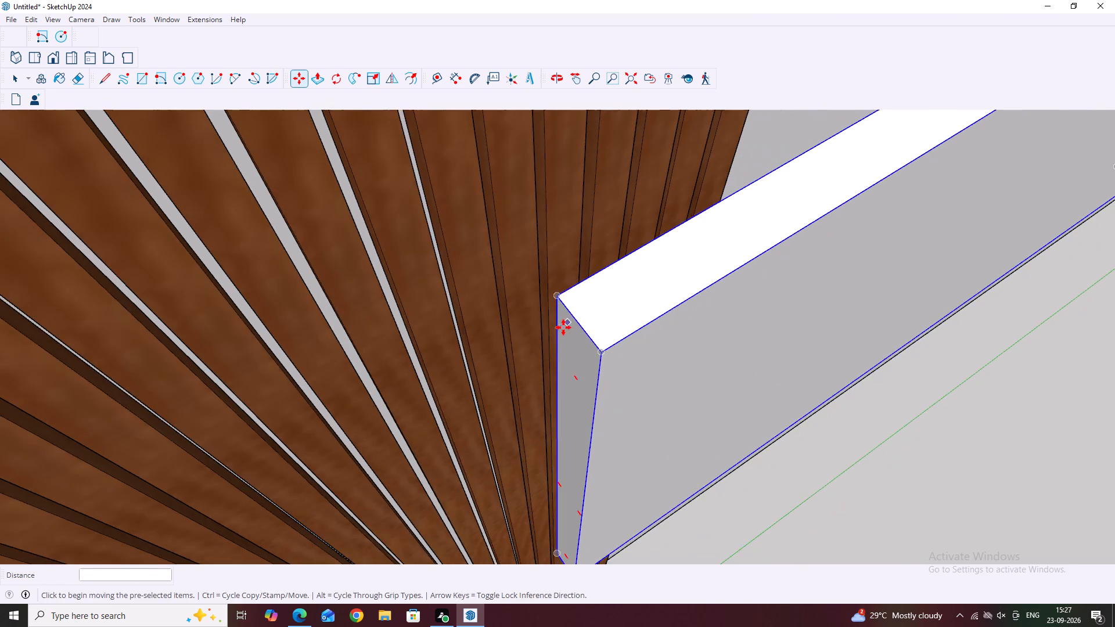
middle_drag(569, 379, 722, 341)
middle_drag(545, 379, 679, 327)
scroll(525, 312, up, 3)
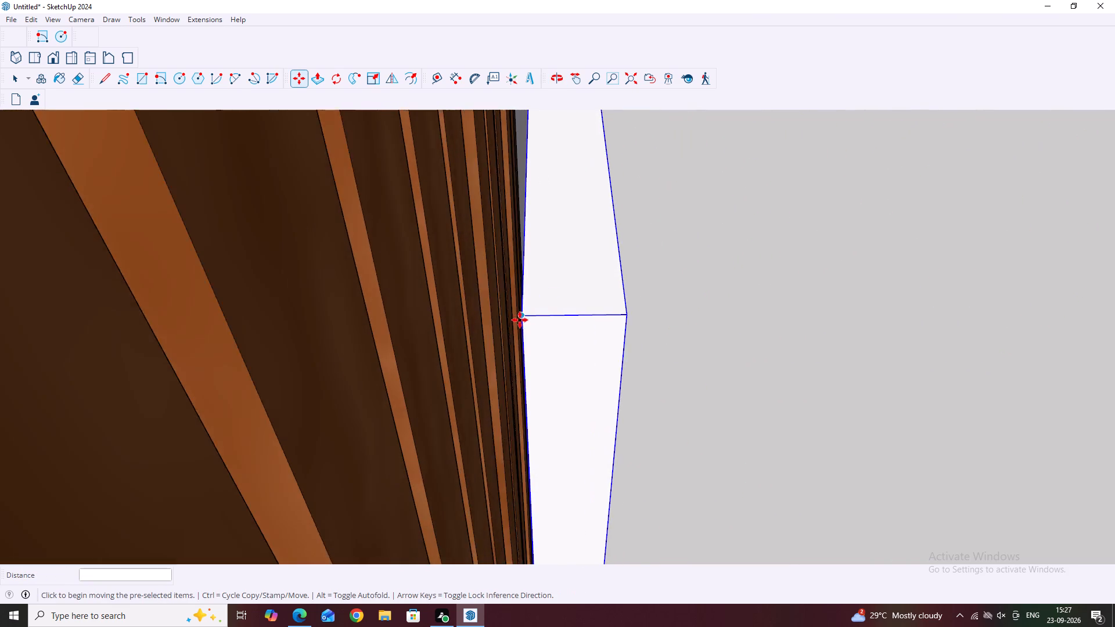
scroll(520, 320, up, 6)
click(527, 310)
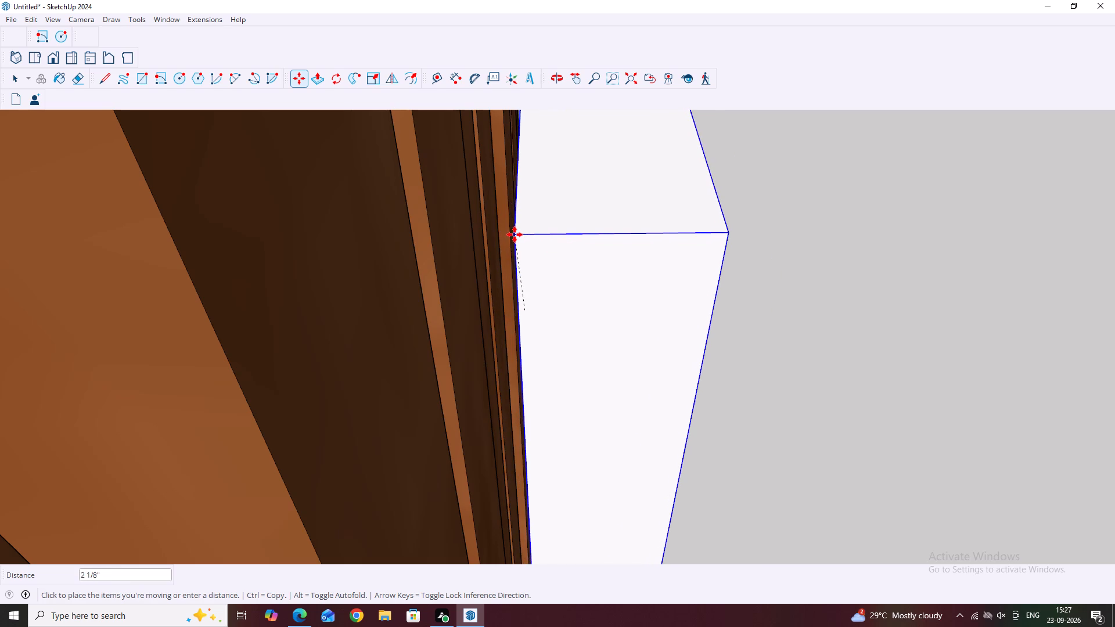
click(515, 235)
scroll(546, 251, down, 5)
middle_drag(562, 275, 645, 362)
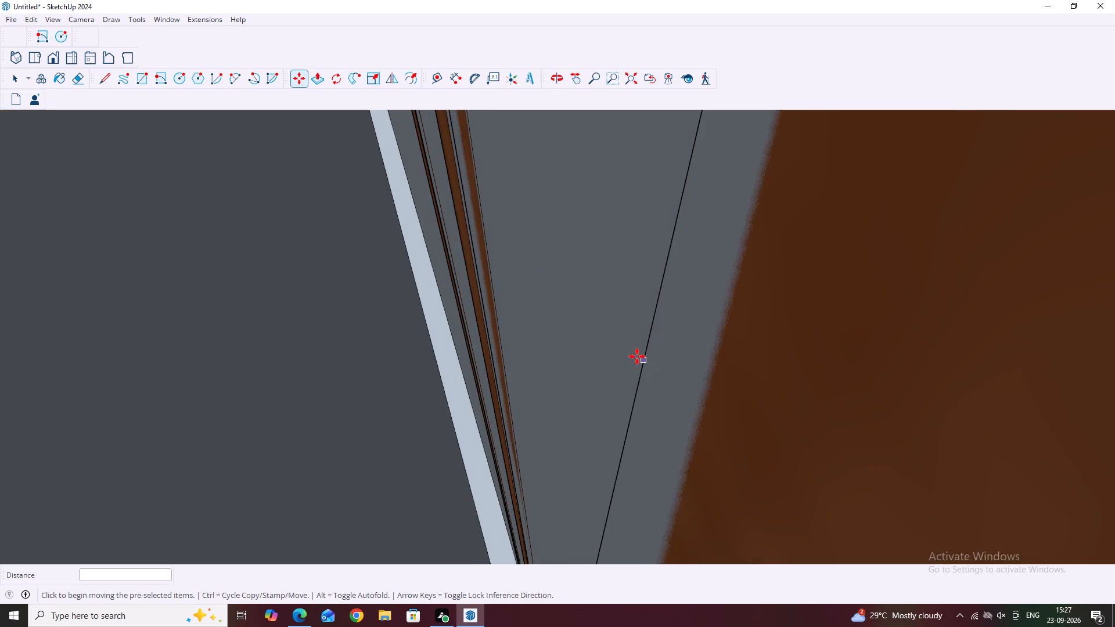
Deselect the slab group and examine its placement on the wall and over the slats from several angles.
scroll(519, 302, down, 3)
scroll(600, 360, down, 18)
middle_drag(663, 344, 531, 296)
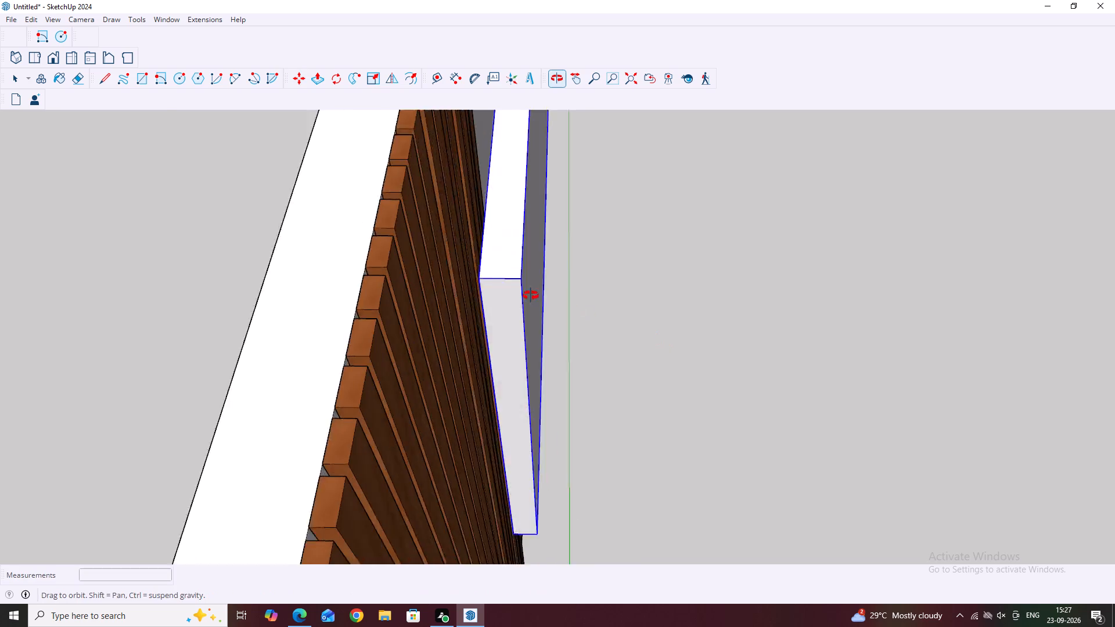
middle_drag(531, 296, 412, 308)
scroll(492, 318, down, 11)
middle_drag(725, 347, 588, 198)
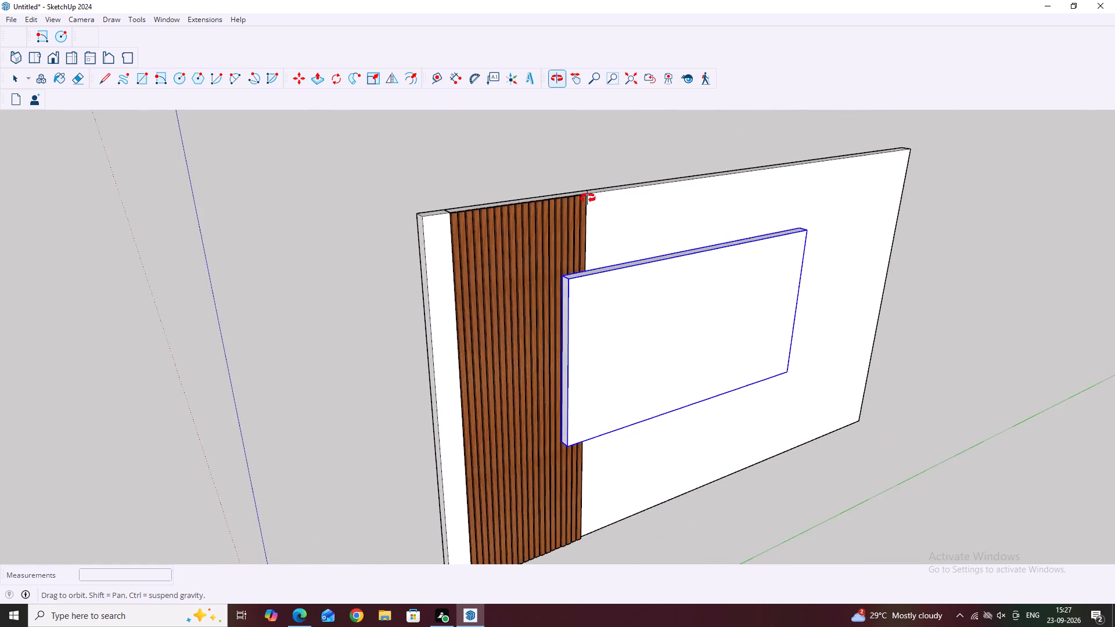
middle_drag(792, 432, 602, 359)
scroll(601, 355, down, 5)
key(space)
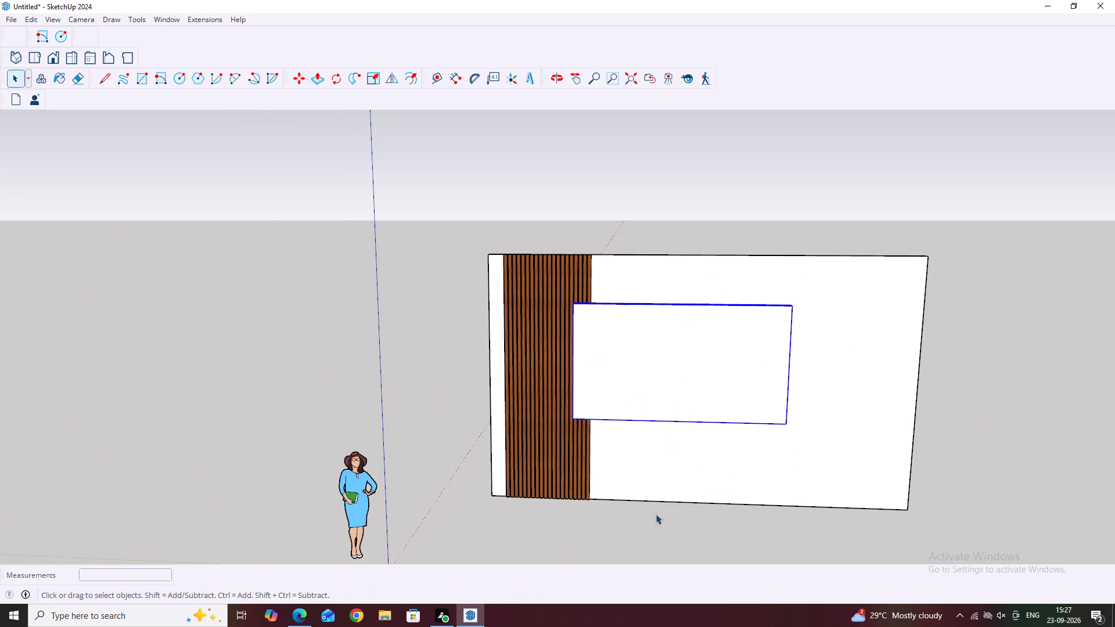
scroll(735, 486, down, 4)
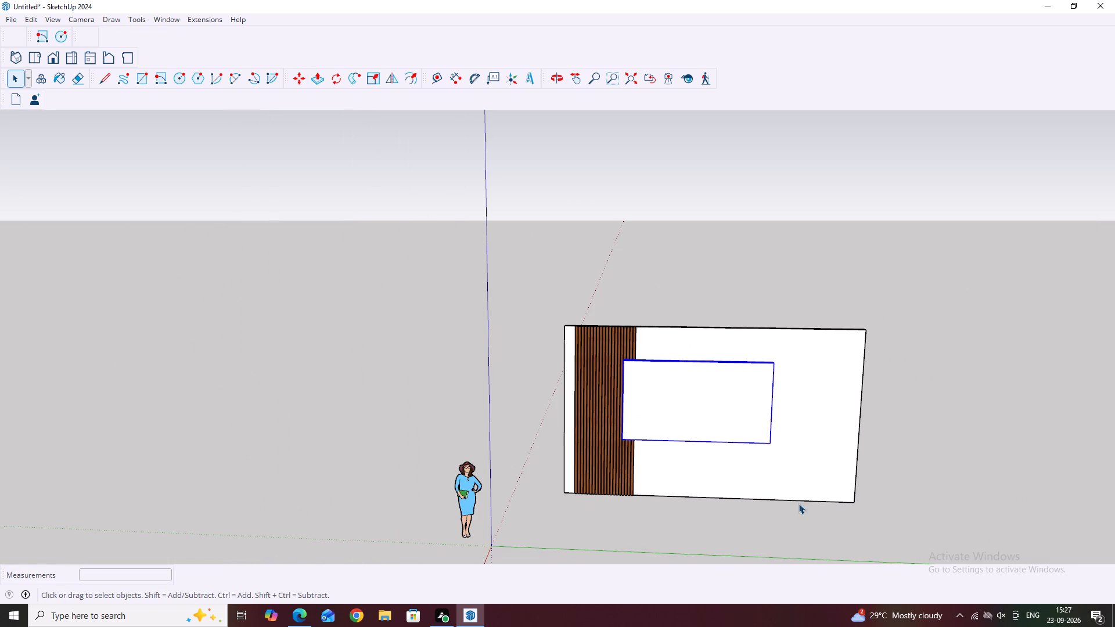
click(962, 424)
scroll(811, 447, up, 3)
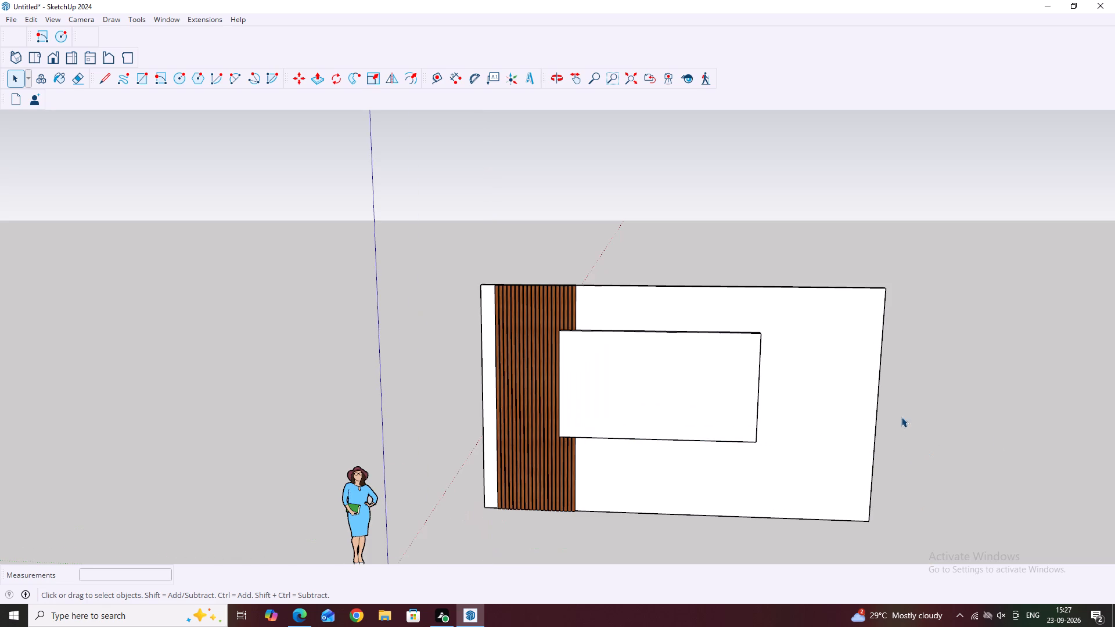
middle_drag(855, 375, 854, 448)
middle_drag(822, 366, 855, 495)
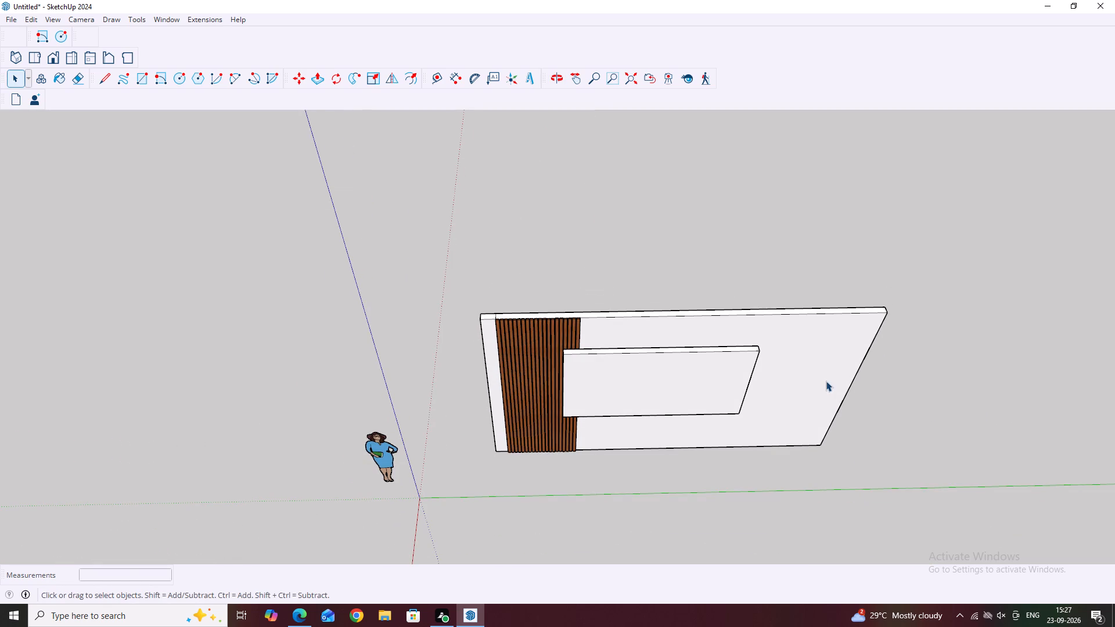
middle_drag(795, 380, 834, 508)
middle_drag(938, 554, 915, 468)
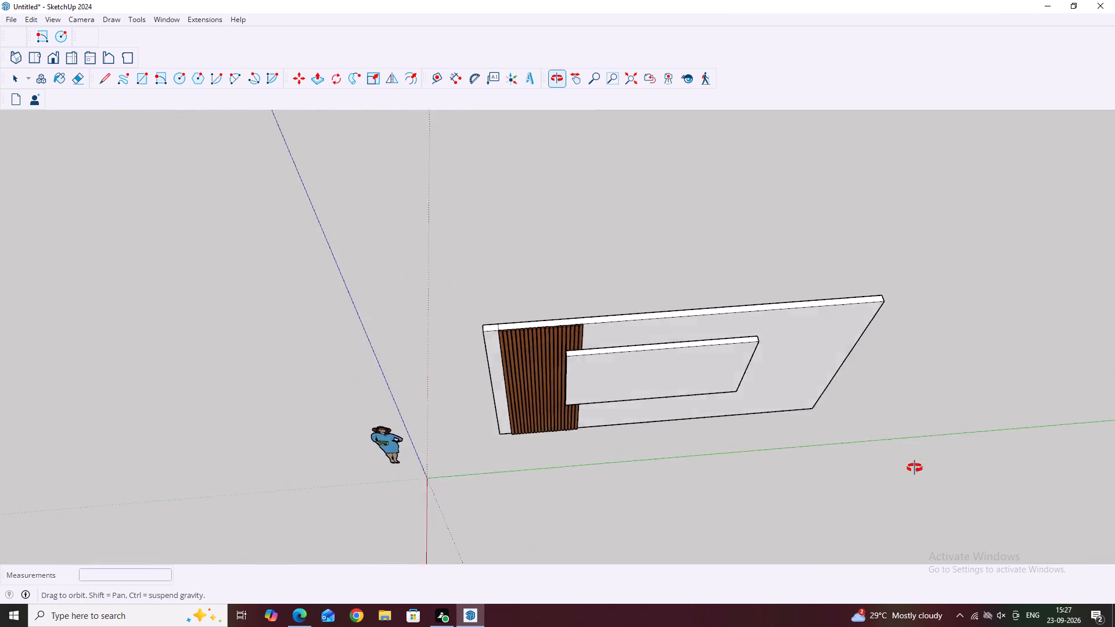
middle_drag(915, 468, 894, 409)
middle_drag(704, 426, 684, 334)
Select the slab group, start the Paint Bucket and browse the material collections up to Colors.
click(648, 374)
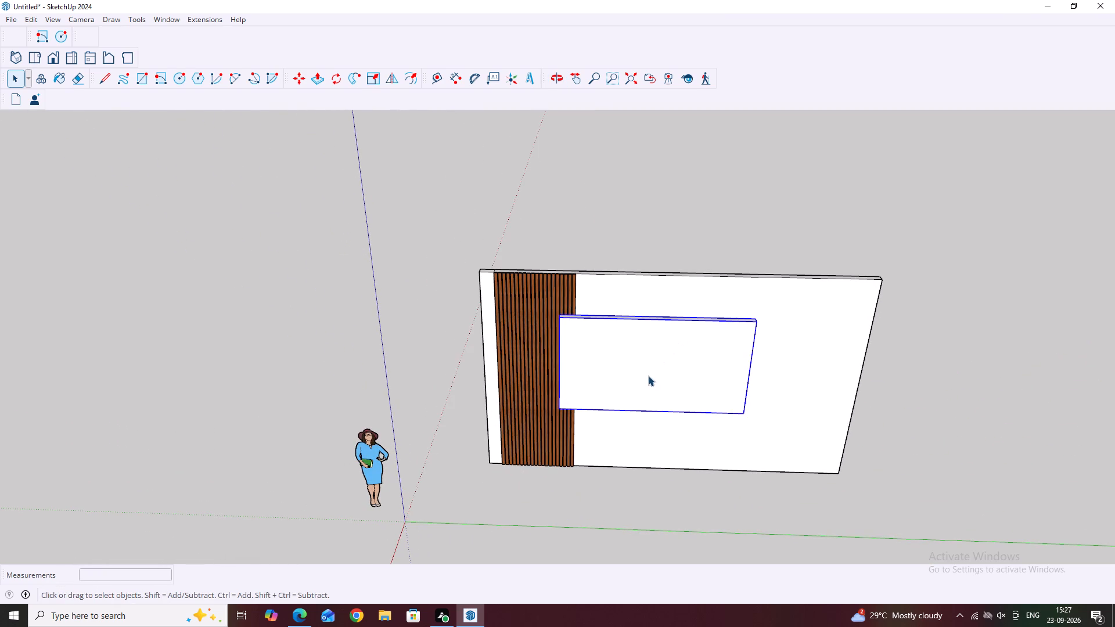
click(650, 380)
key(b)
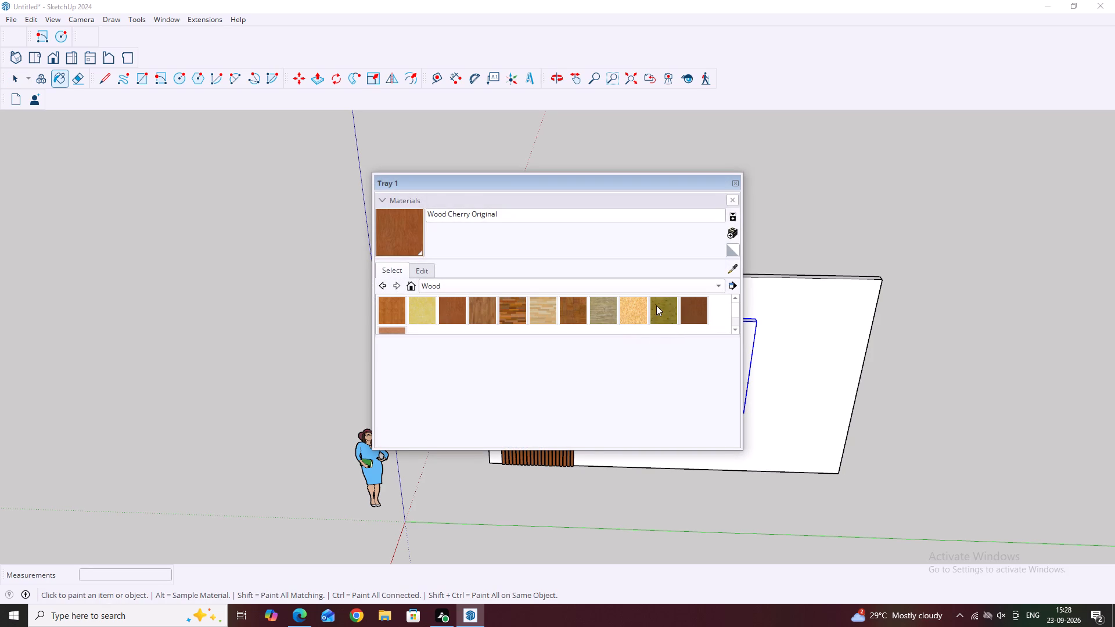
scroll(723, 279, up, 1)
click(721, 286)
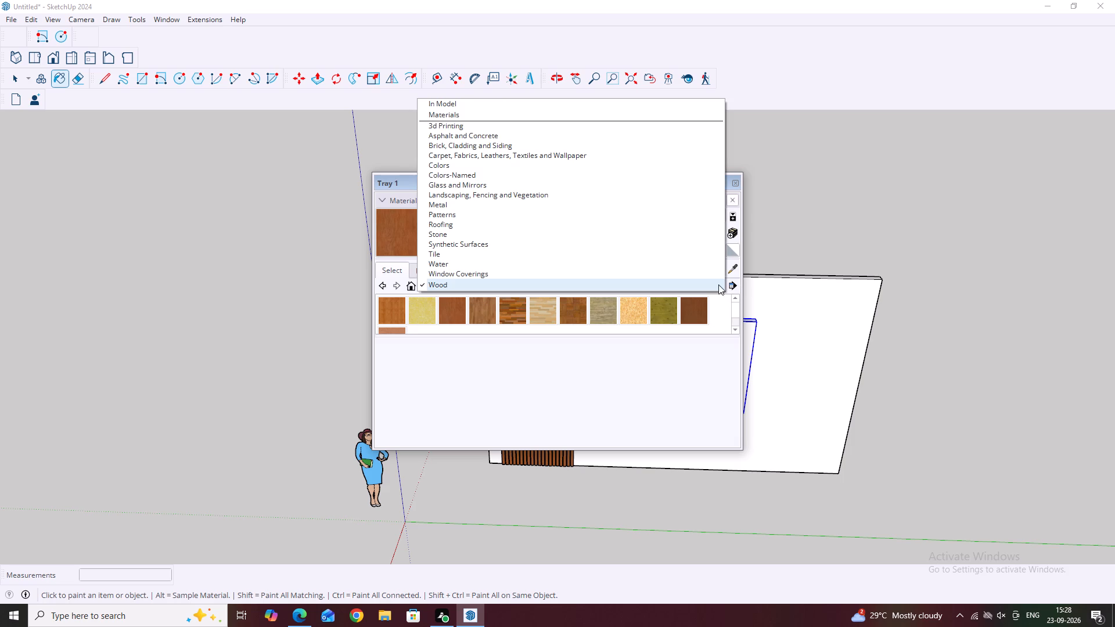
click(463, 116)
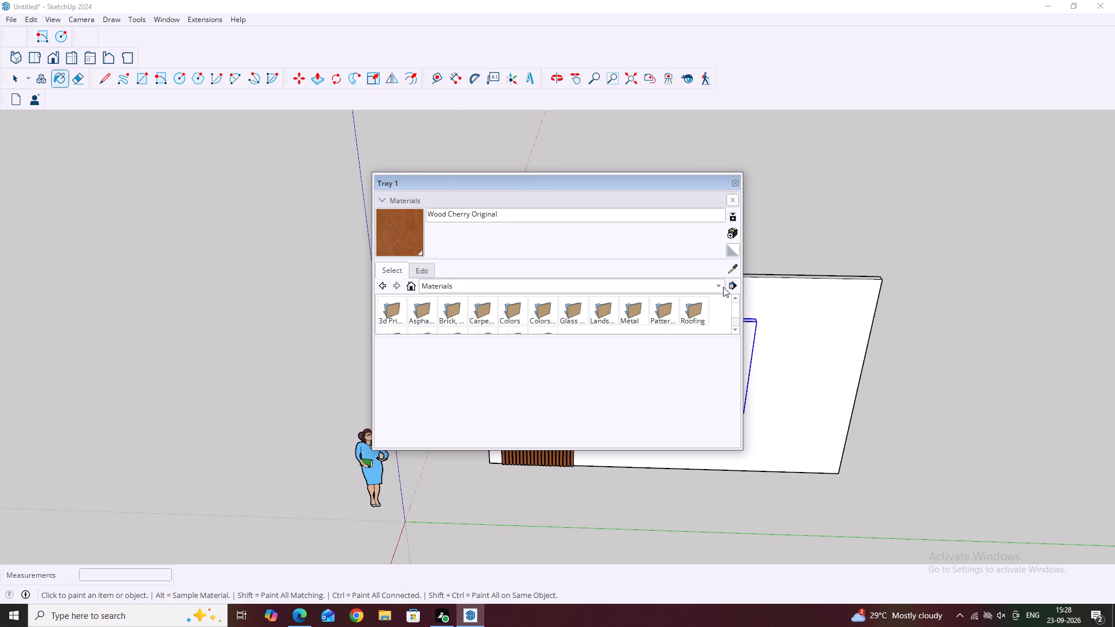
click(723, 286)
click(484, 297)
click(697, 286)
scroll(487, 406, down, 11)
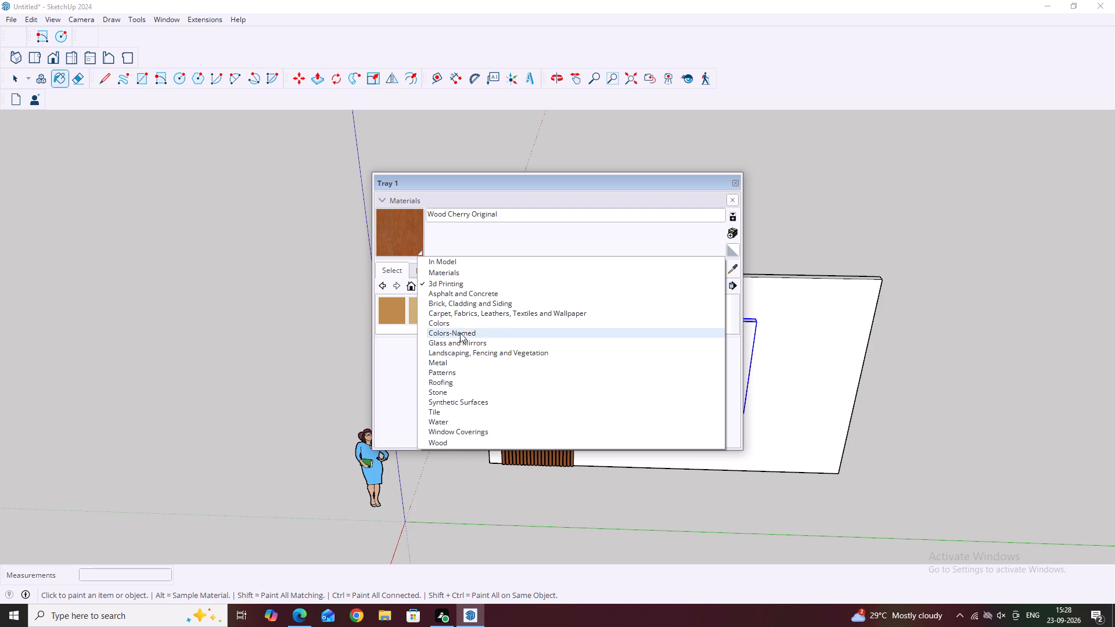
click(462, 326)
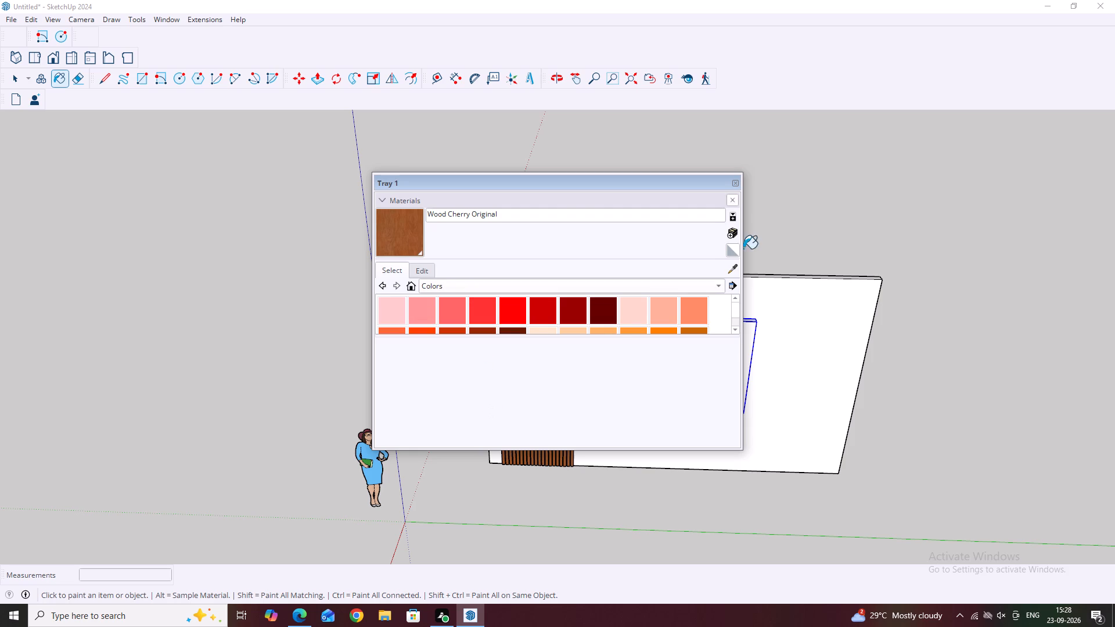
scroll(610, 325, down, 8)
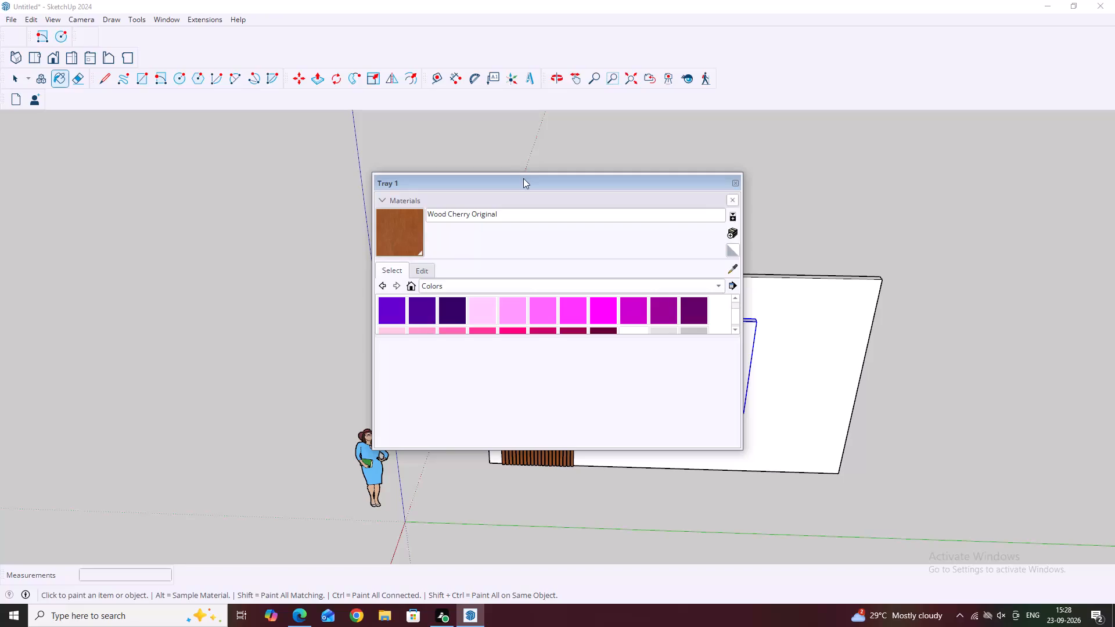
Move the Materials tray off the wall so the slab and slats are uncovered.
drag(527, 183, 686, 179)
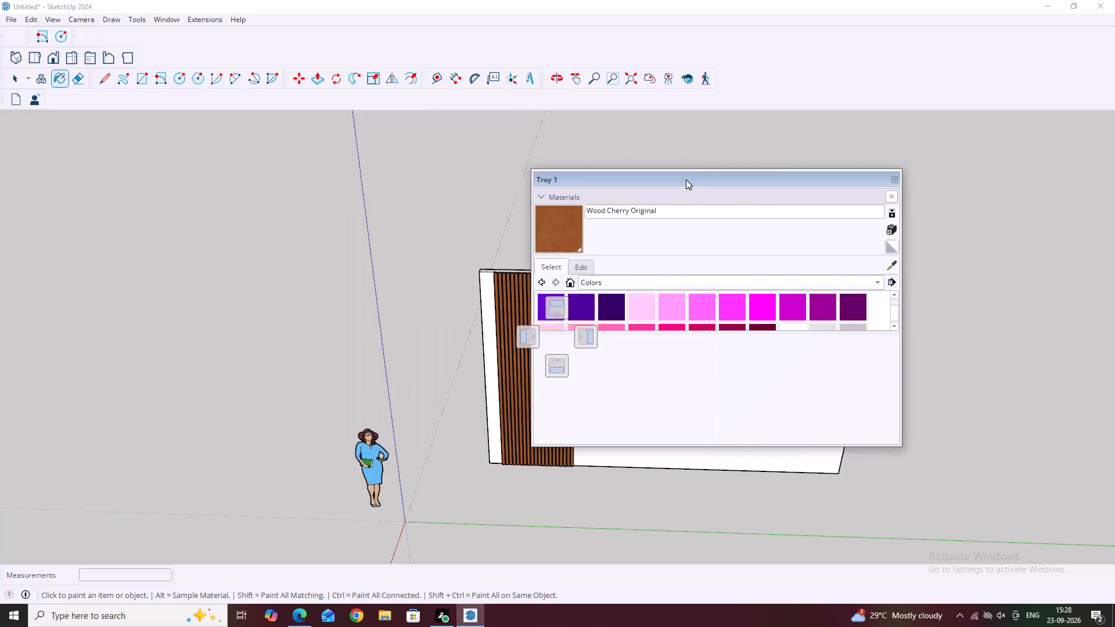
drag(686, 179, 226, 135)
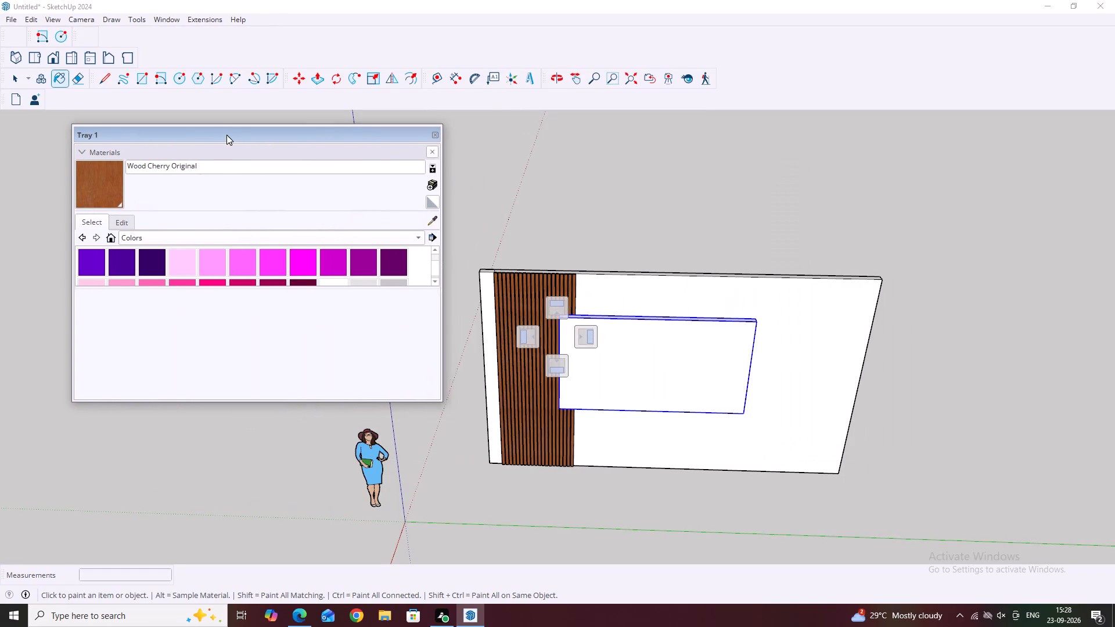
drag(226, 135, 214, 134)
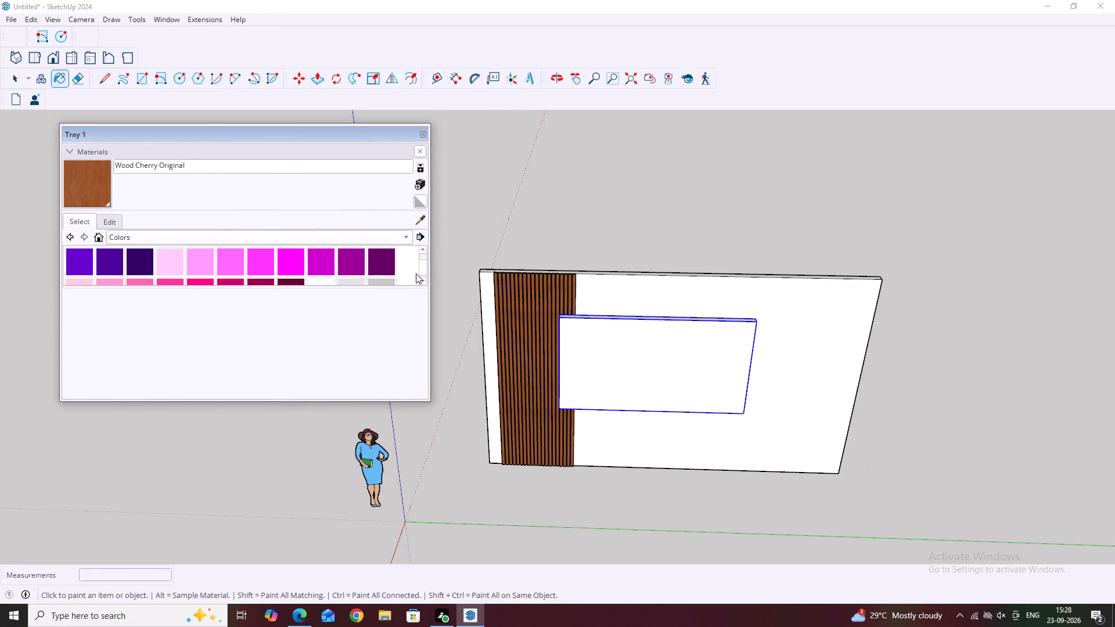
Look through the Colors collection for a paint colour for the slab.
scroll(416, 273, up, 7)
scroll(328, 259, down, 11)
scroll(300, 270, up, 4)
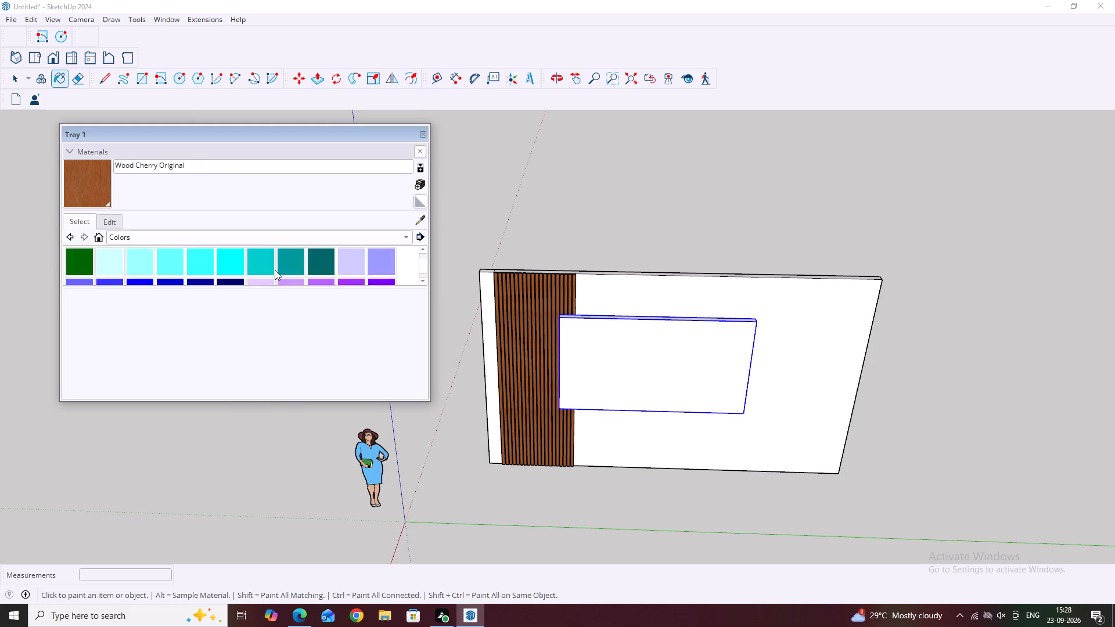
scroll(275, 270, up, 3)
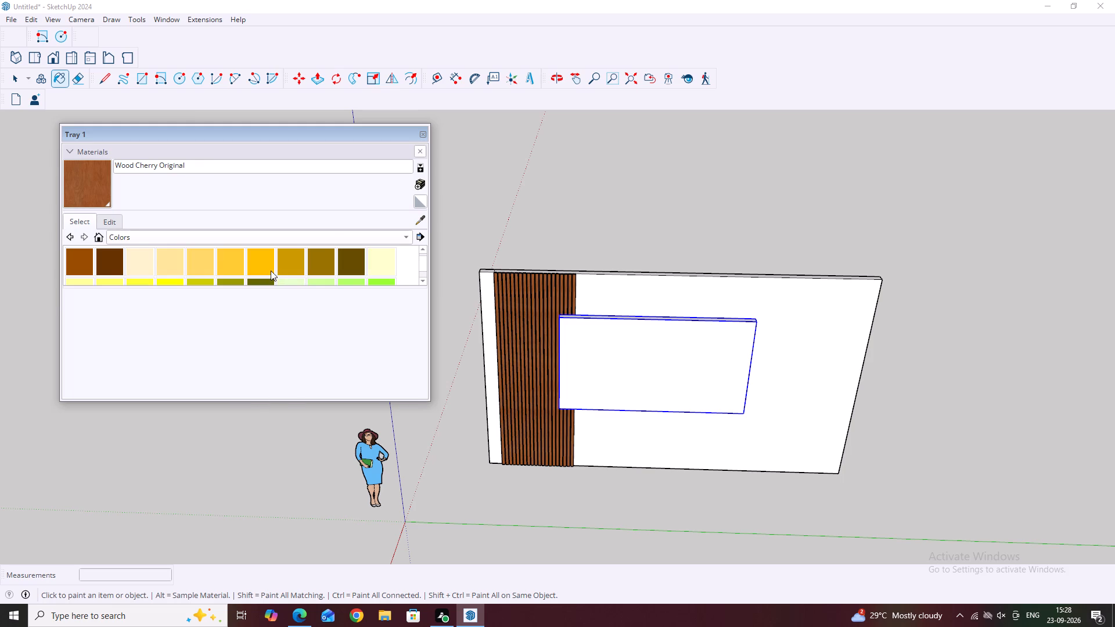
scroll(271, 271, down, 1)
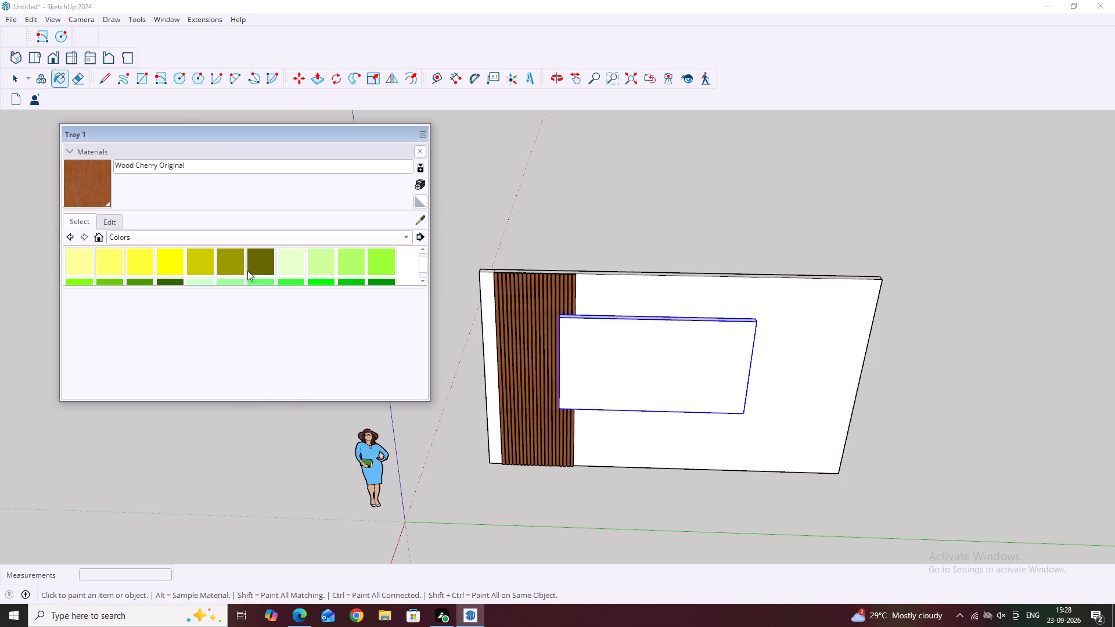
scroll(228, 264, up, 4)
scroll(286, 277, up, 3)
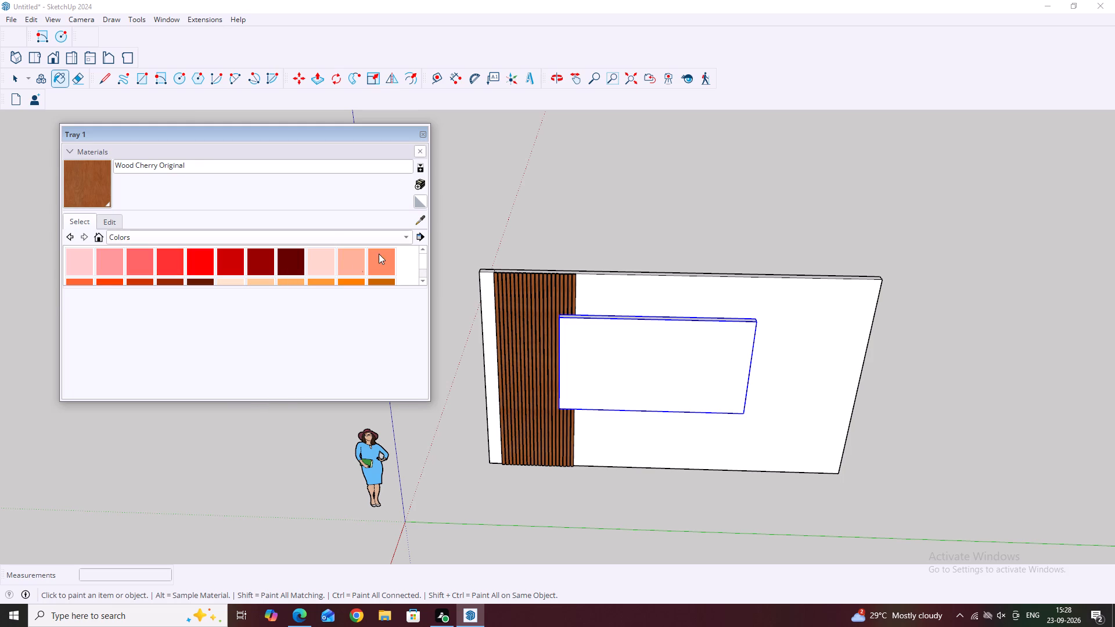
Look through the materials already in the model, and bring up the Colors-Named collection.
click(408, 237)
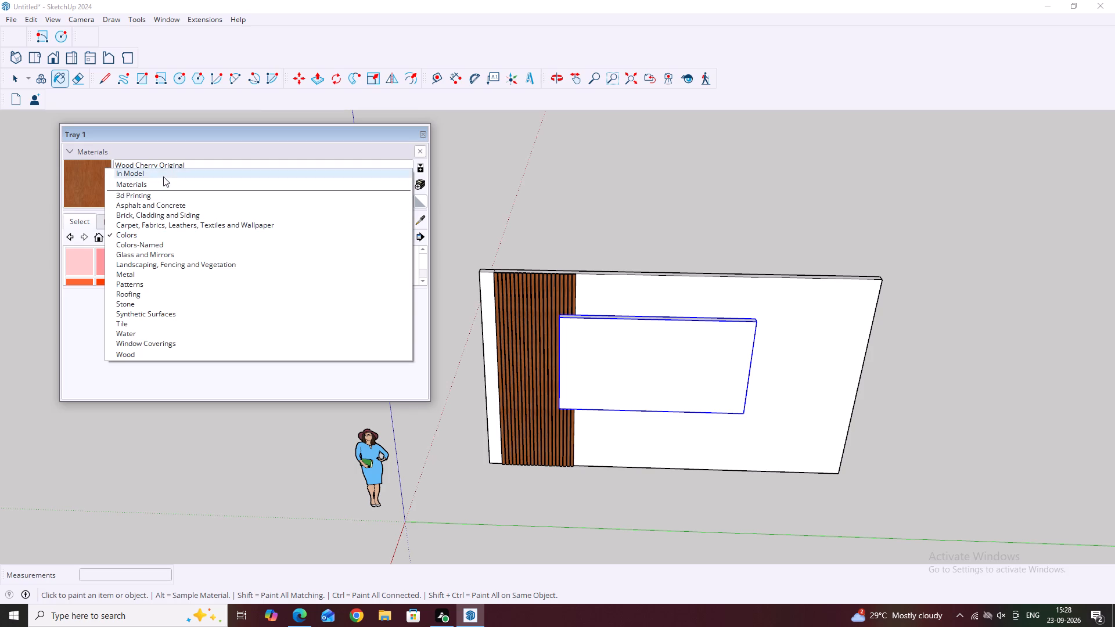
scroll(160, 179, up, 2)
click(159, 173)
scroll(222, 272, down, 2)
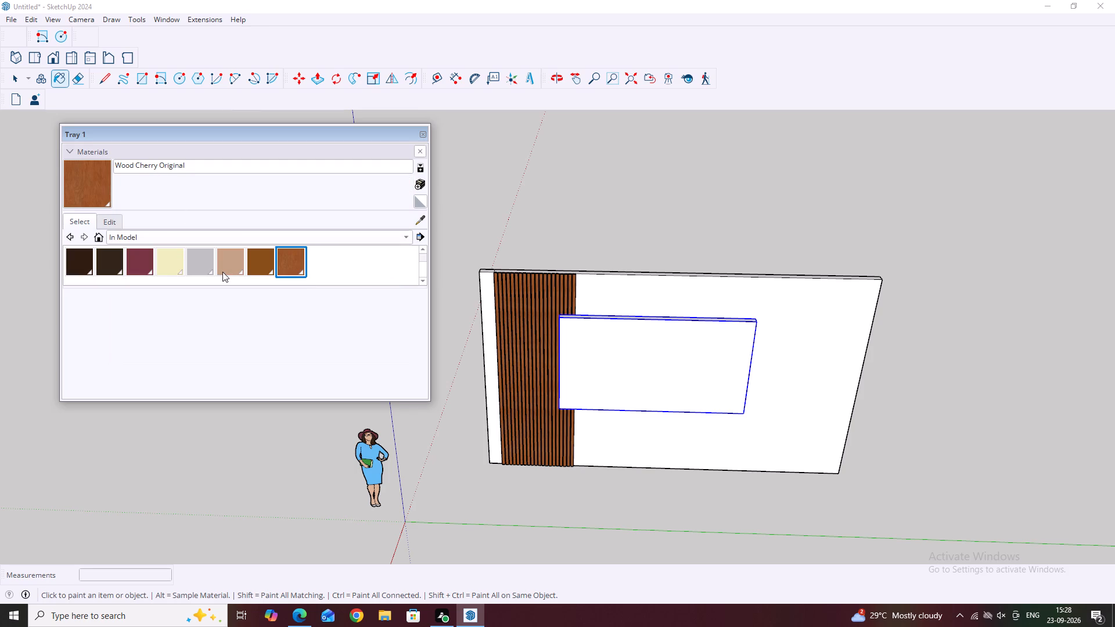
scroll(222, 272, down, 9)
click(231, 236)
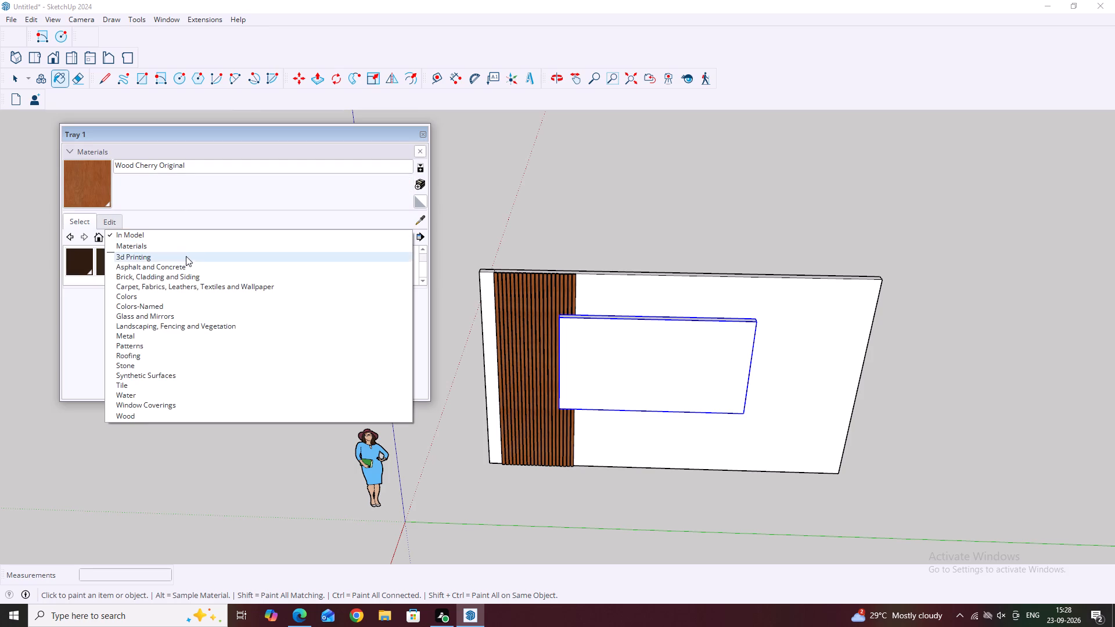
click(166, 301)
scroll(201, 264, up, 2)
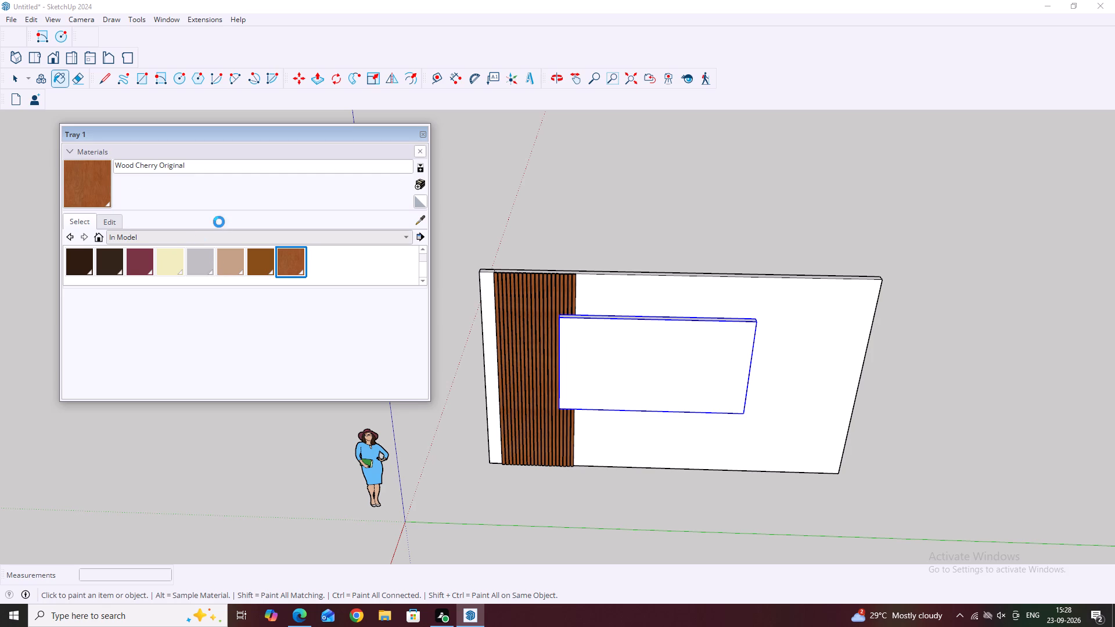
scroll(312, 278, up, 4)
scroll(412, 264, up, 2)
scroll(301, 276, up, 1)
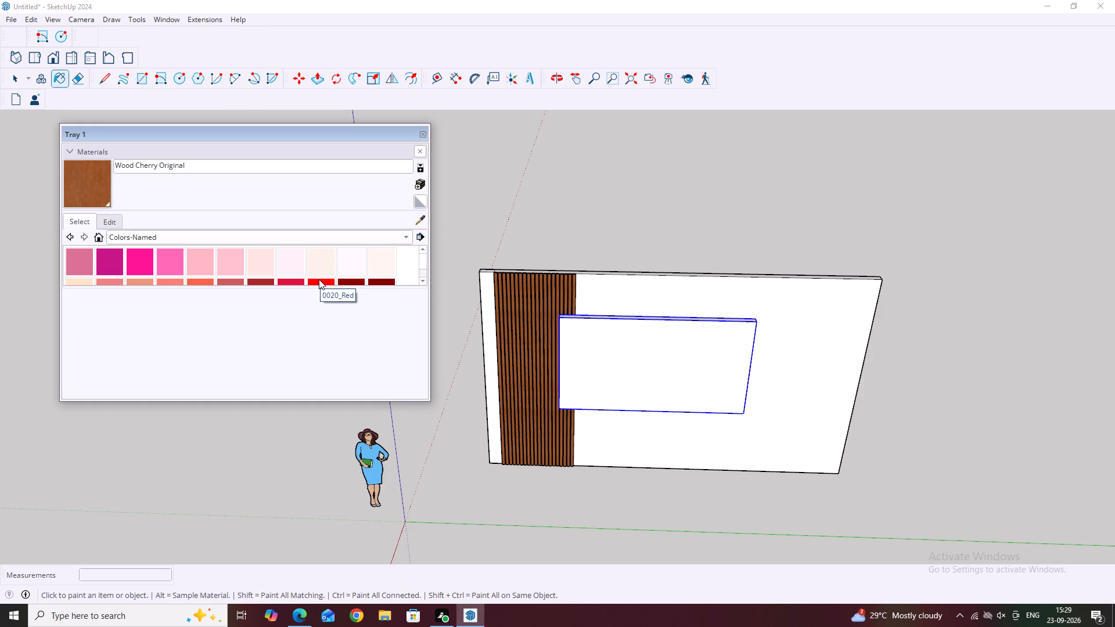
Look through the Colors-Named collection for a paint colour for the slab.
scroll(308, 280, down, 6)
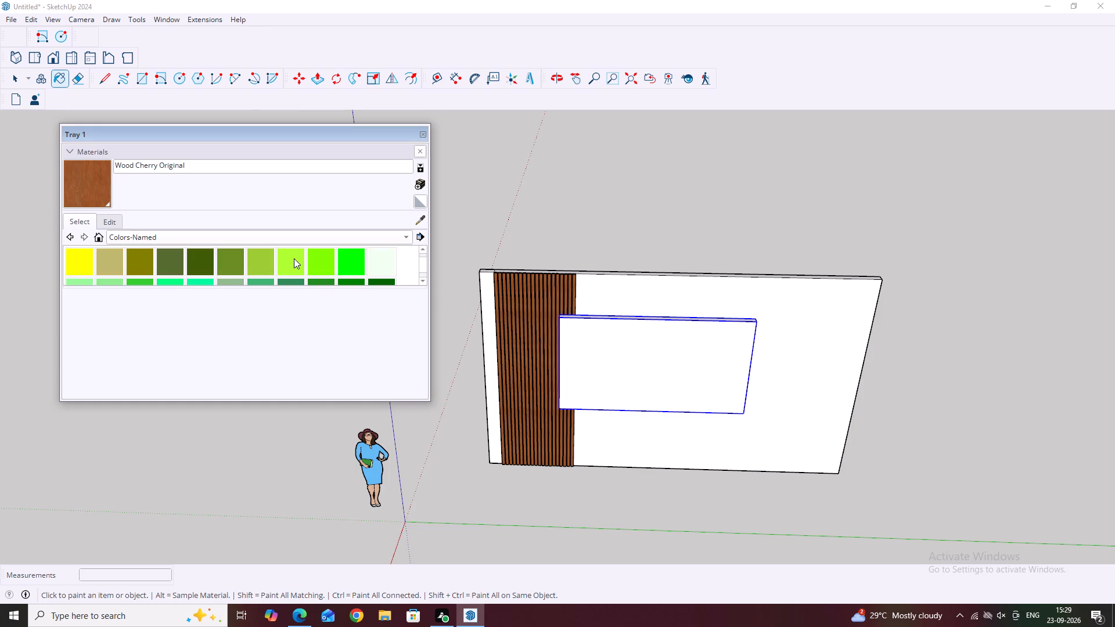
scroll(143, 265, up, 1)
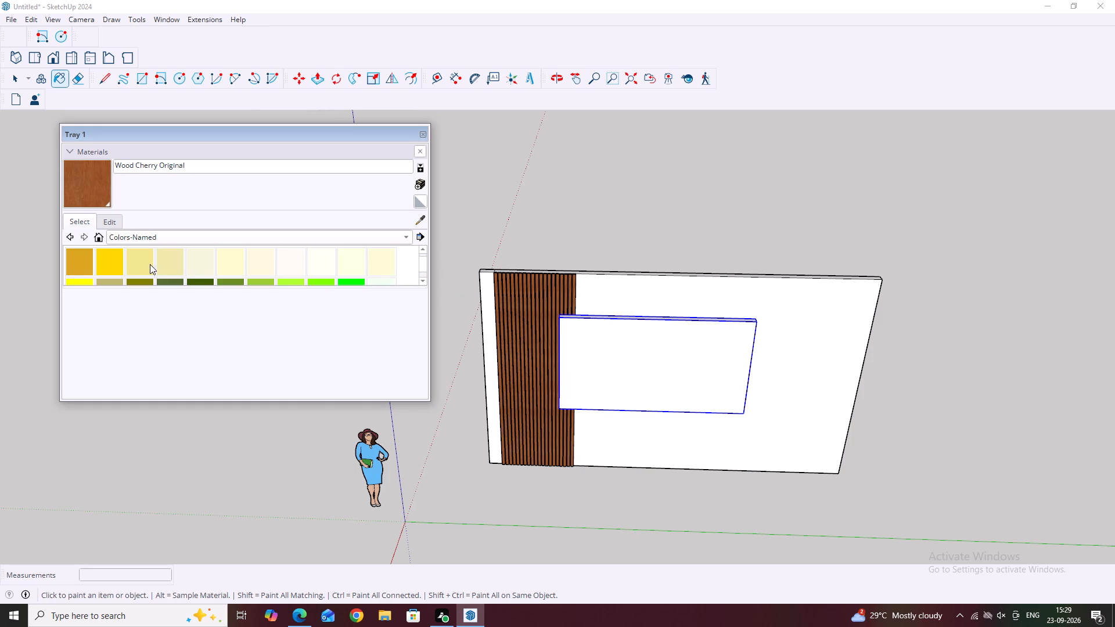
scroll(276, 268, up, 9)
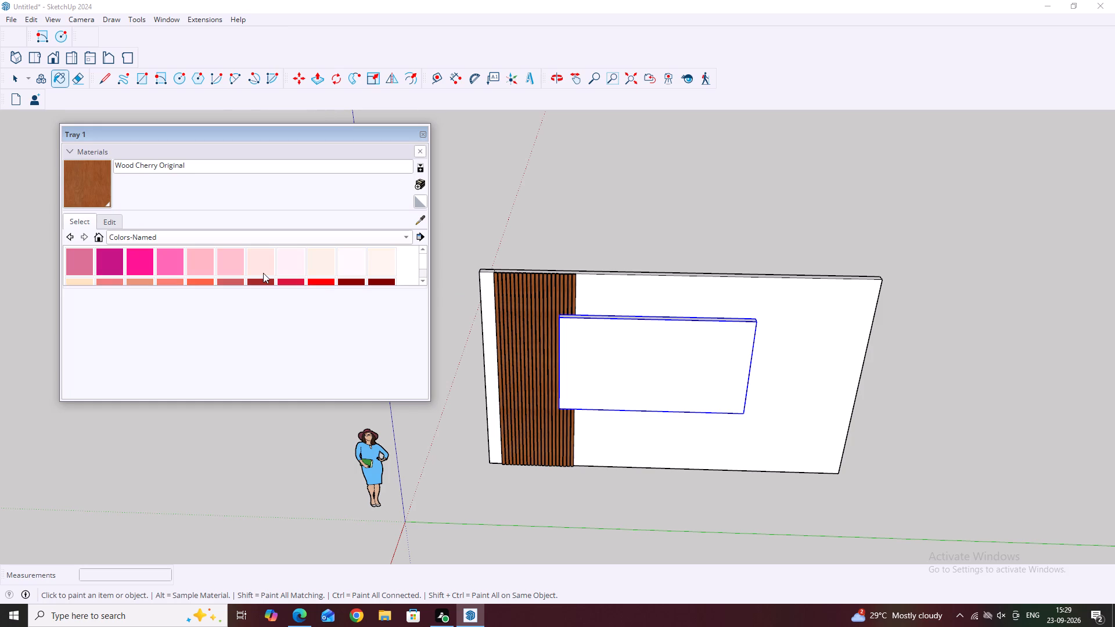
scroll(263, 273, up, 2)
scroll(263, 270, down, 7)
scroll(322, 279, down, 2)
scroll(307, 275, up, 2)
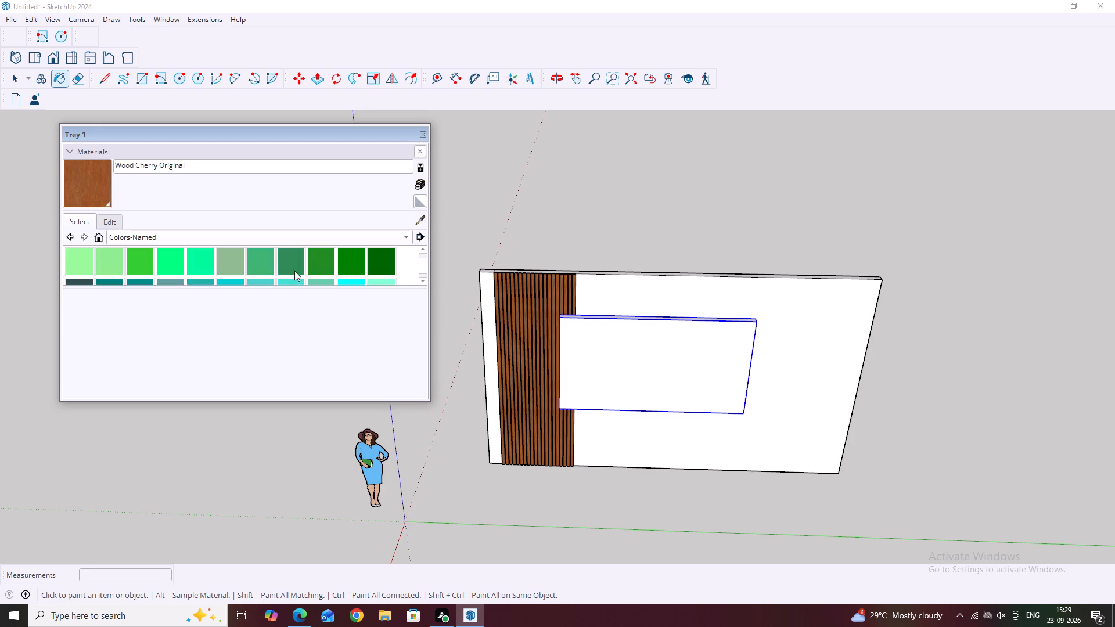
scroll(276, 270, up, 1)
scroll(139, 278, up, 3)
scroll(175, 269, down, 2)
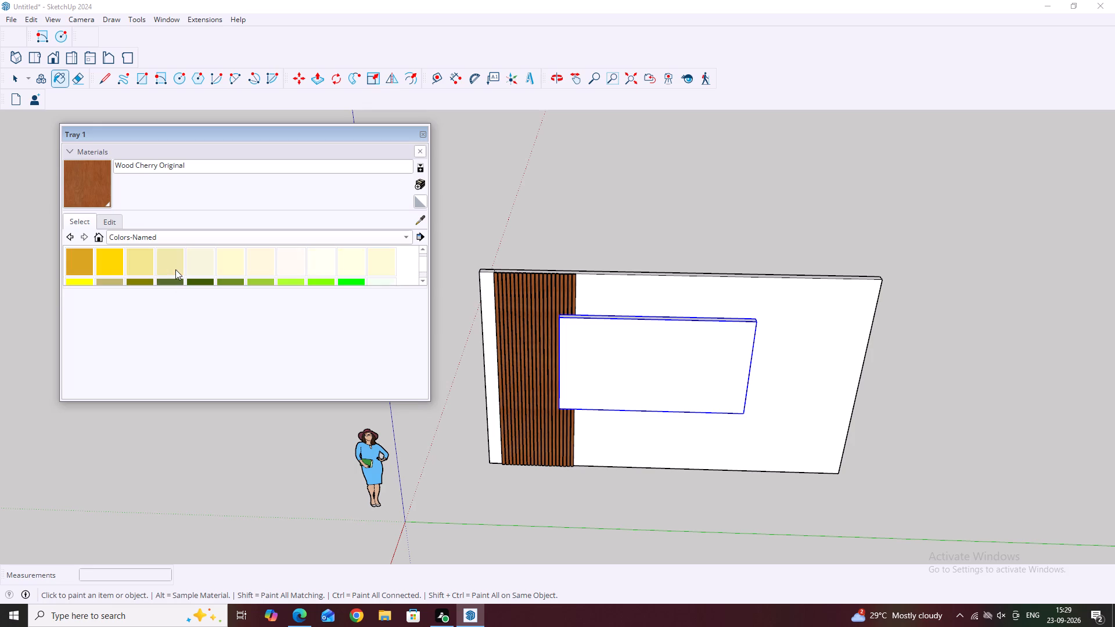
scroll(197, 268, down, 2)
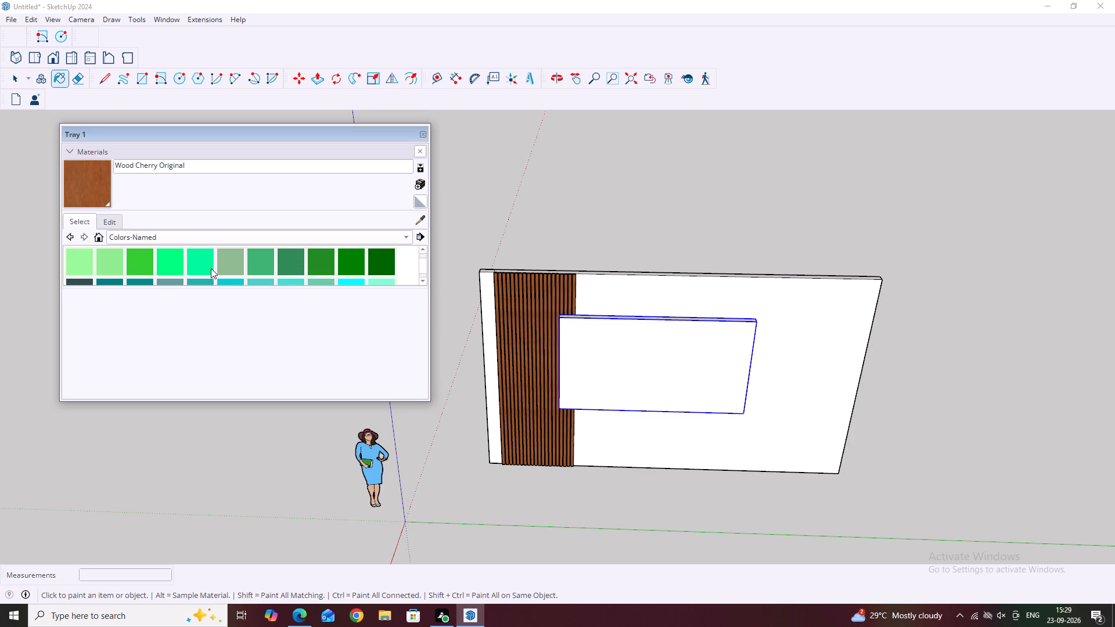
scroll(238, 266, down, 6)
scroll(196, 269, up, 2)
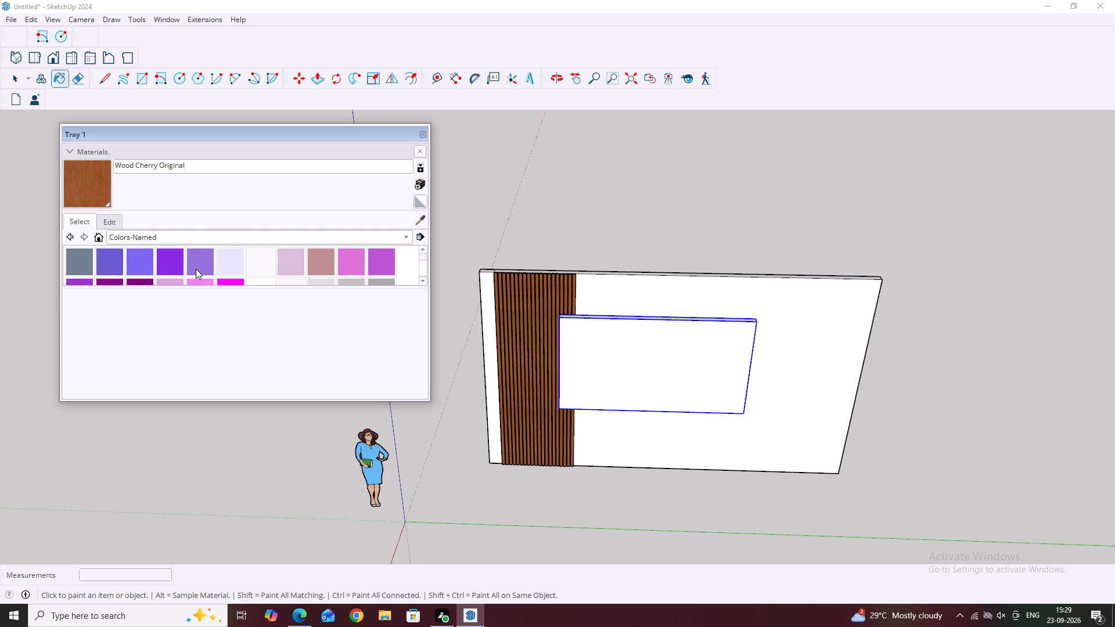
scroll(196, 269, up, 4)
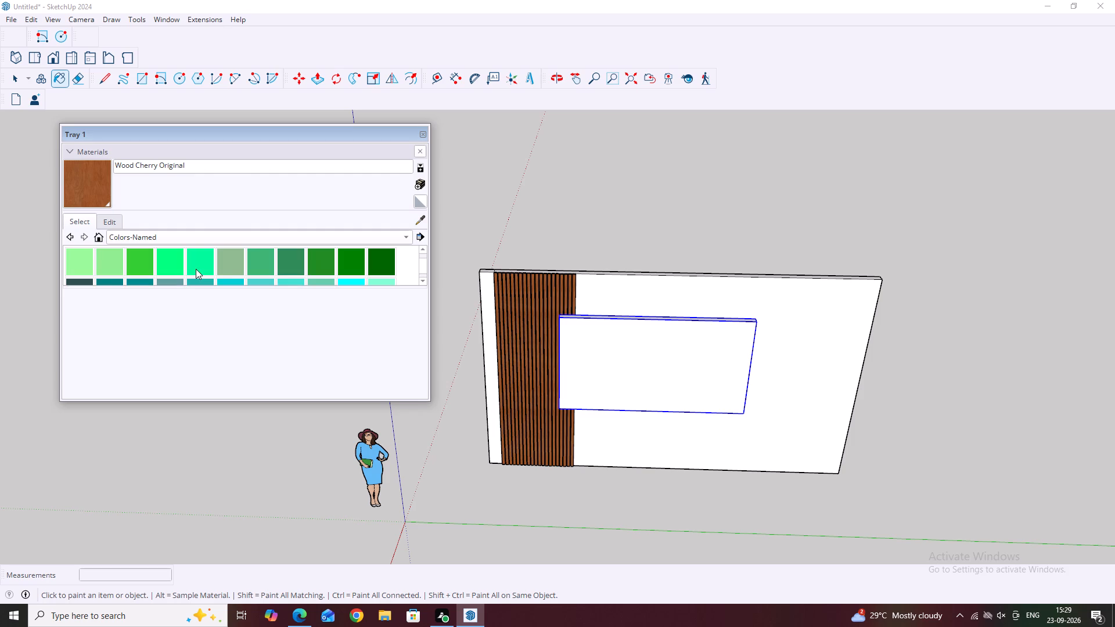
scroll(196, 269, up, 1)
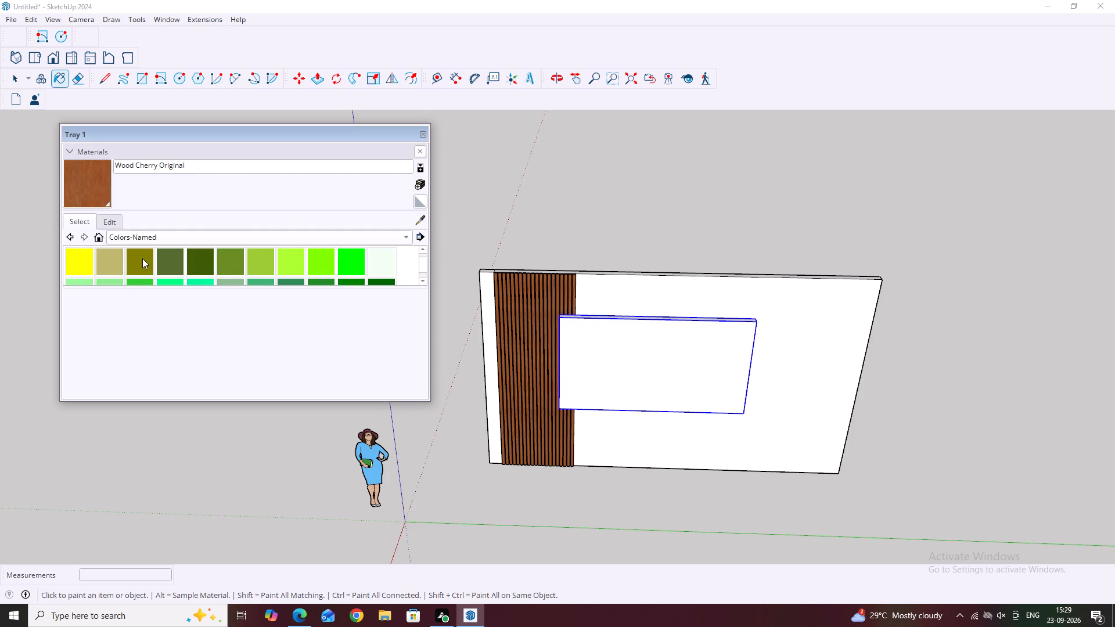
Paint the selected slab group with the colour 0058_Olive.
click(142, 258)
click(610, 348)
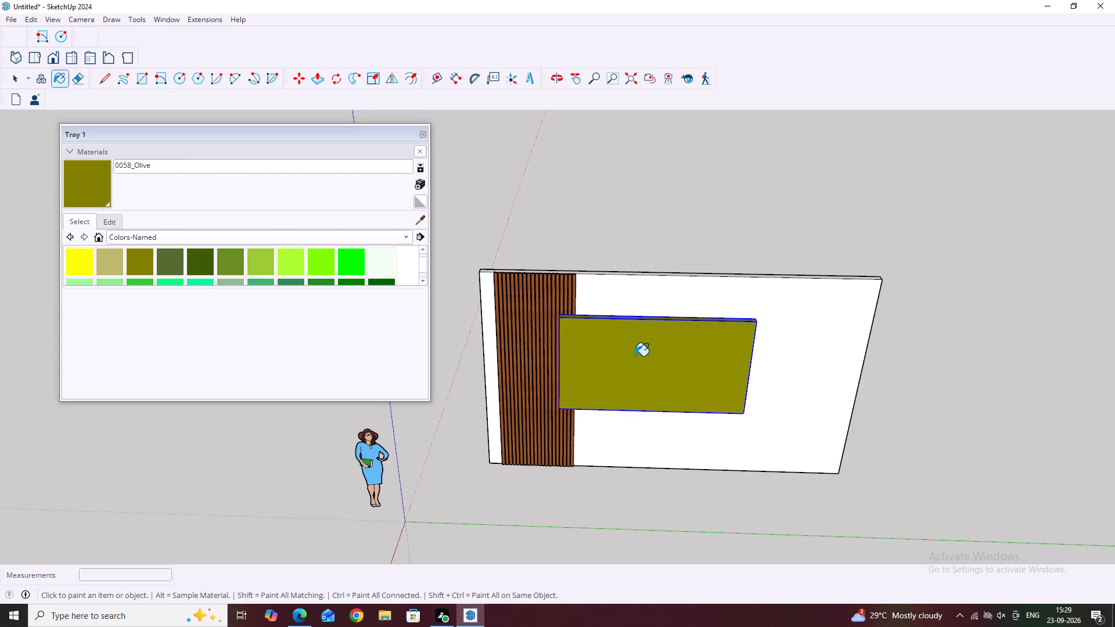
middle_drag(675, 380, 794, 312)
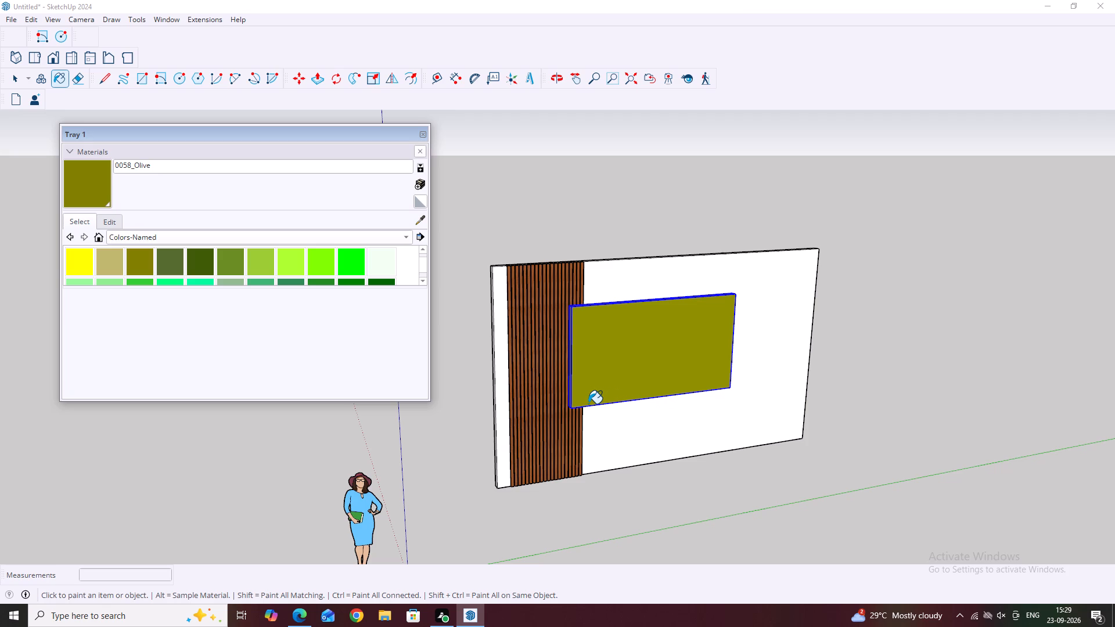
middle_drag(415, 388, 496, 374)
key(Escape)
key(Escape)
Undo the olive paint and the last two moves of the slab group.
key(ctrl+z)
key(ctrl+z)
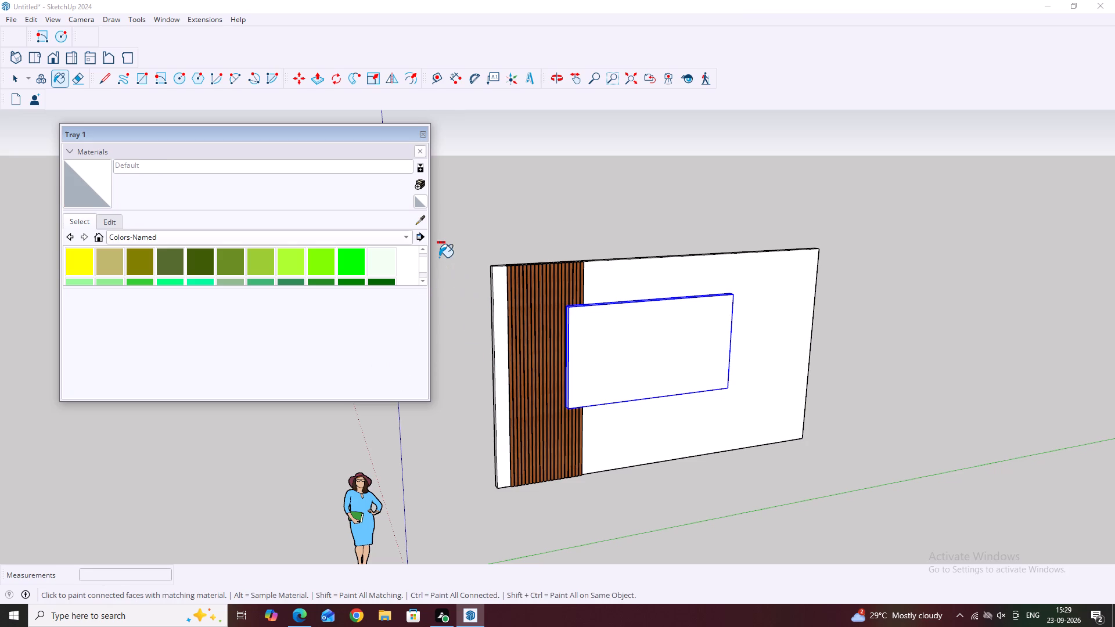
key(Escape)
key(space)
key(Escape)
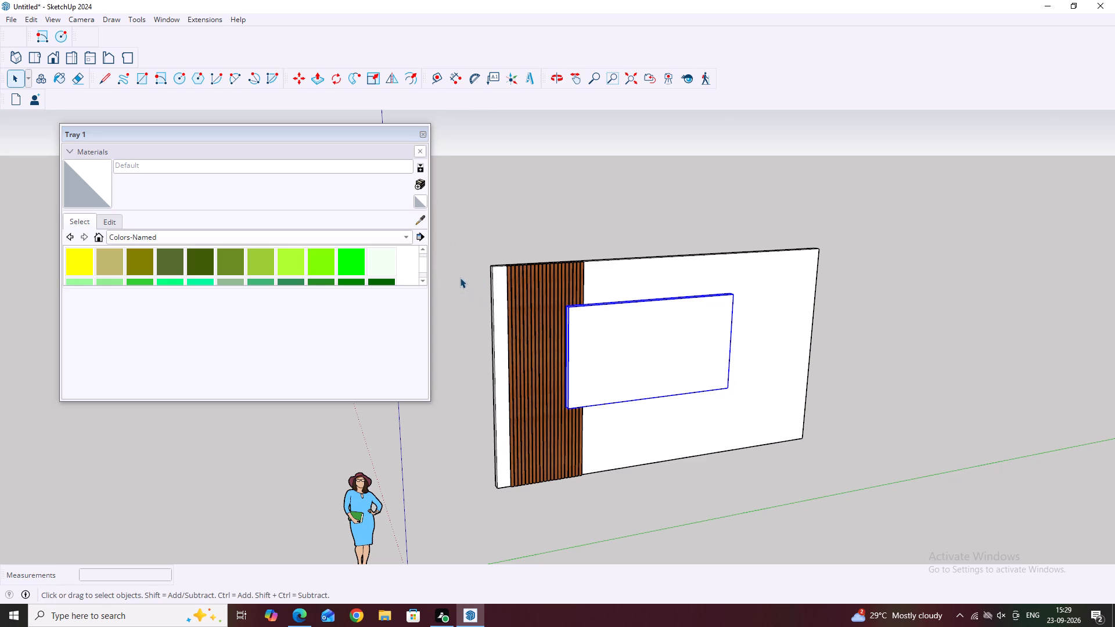
key(ctrl+z)
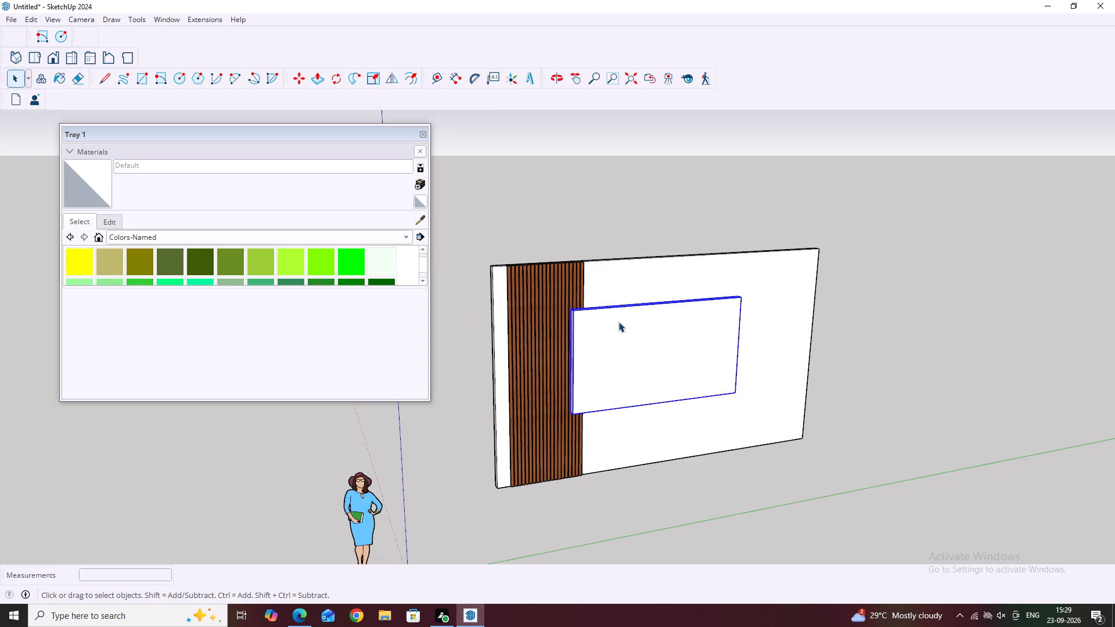
Close the Materials tray.
middle_drag(621, 323, 671, 372)
middle_drag(617, 356, 763, 407)
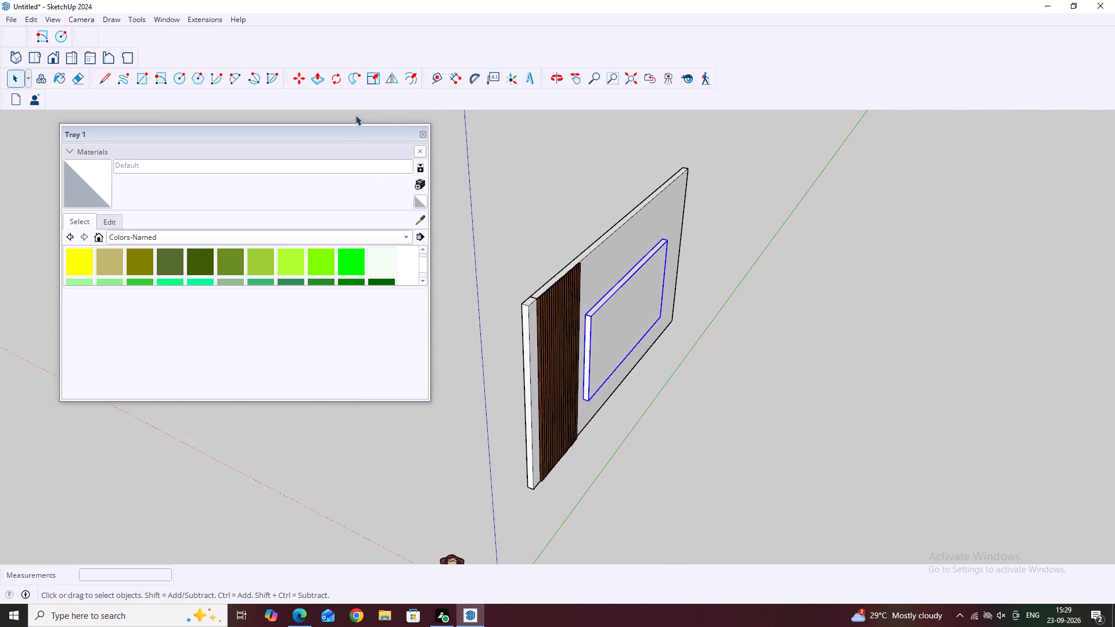
click(424, 135)
Move the slab group by the back corner of its upper end about 1' 1 13/16" onto a slat's front edge, and deselect it.
middle_drag(566, 335, 622, 351)
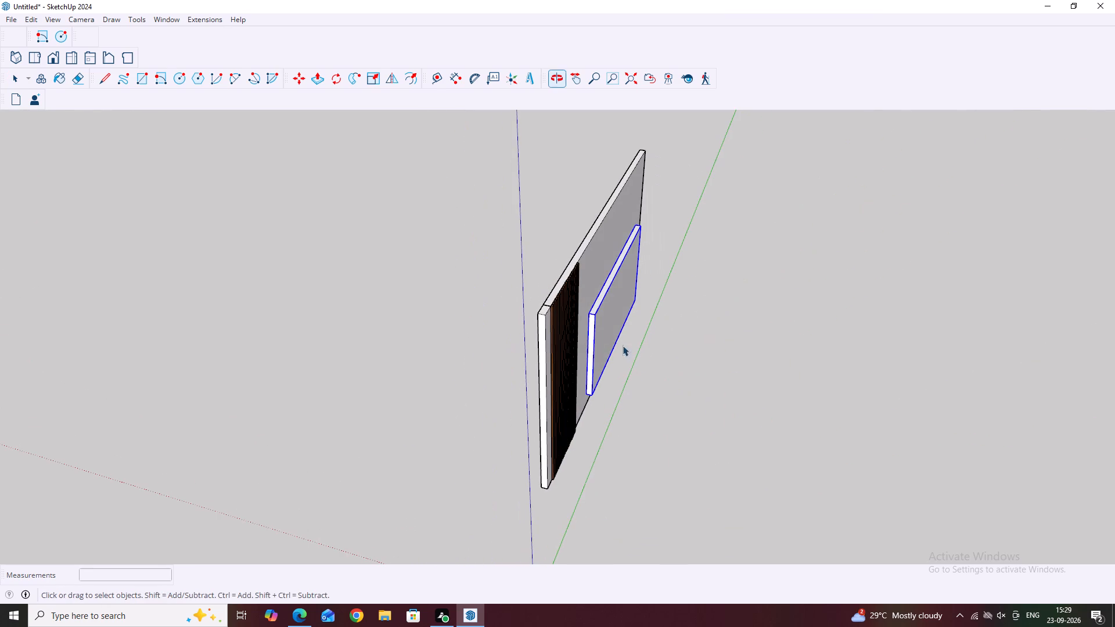
key(m)
scroll(581, 310, up, 8)
middle_drag(589, 317, 598, 325)
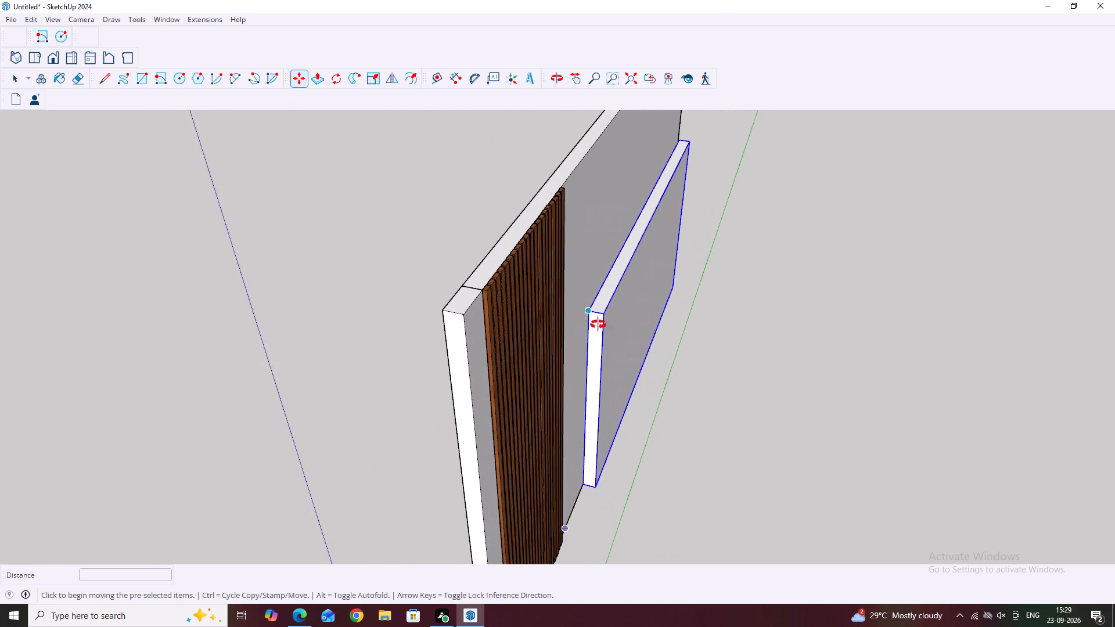
middle_drag(598, 325, 602, 327)
scroll(598, 327, up, 5)
click(586, 305)
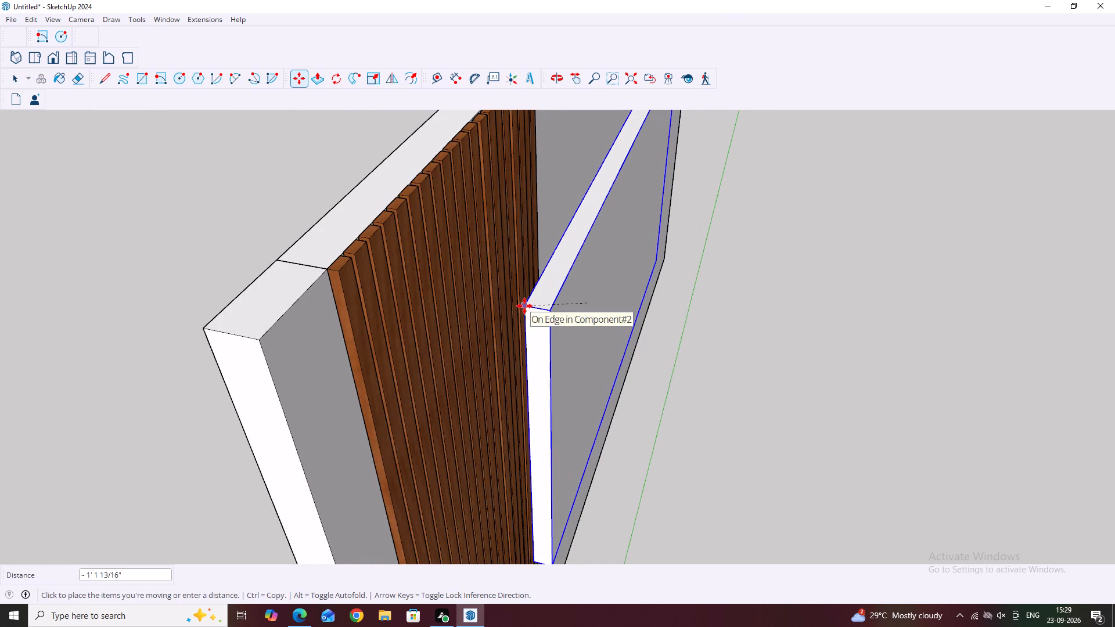
click(523, 306)
scroll(634, 349, down, 4)
middle_drag(793, 373, 635, 313)
middle_drag(562, 315, 631, 365)
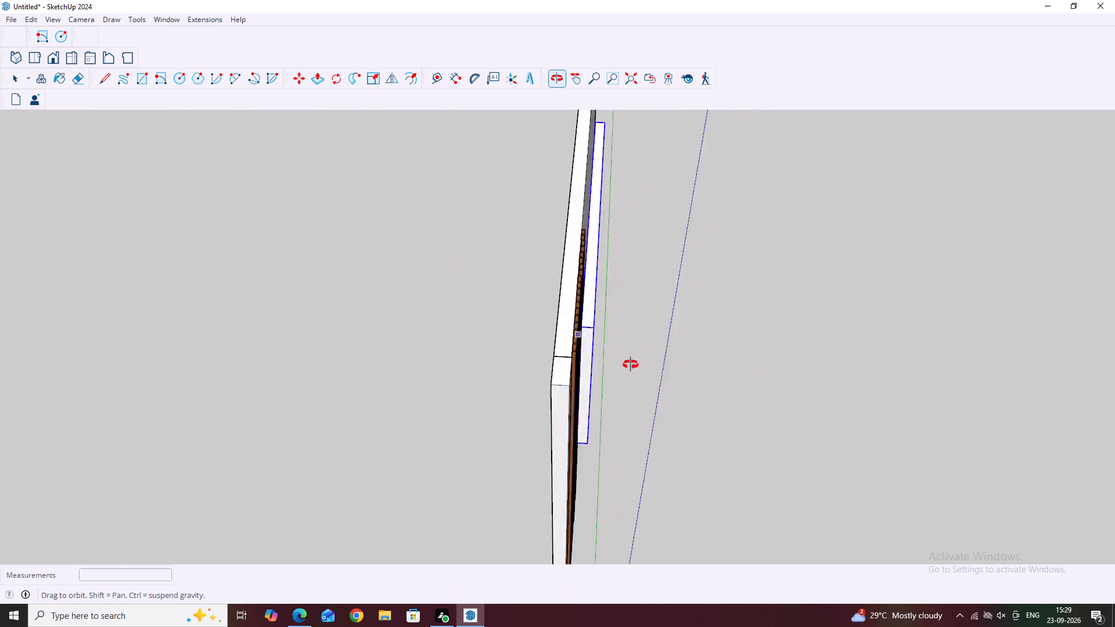
middle_drag(631, 365, 498, 274)
click(778, 420)
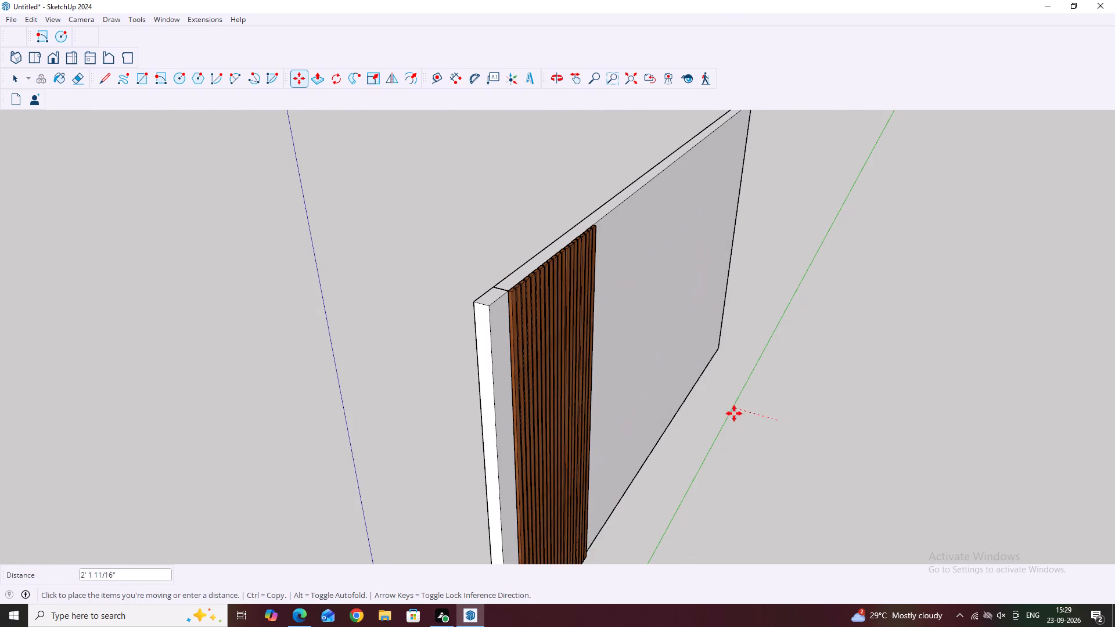
key(Escape)
key(Escape)
key(space)
Examine from several angles how the slab's back edge sits against the wooden slats.
middle_drag(610, 419, 700, 453)
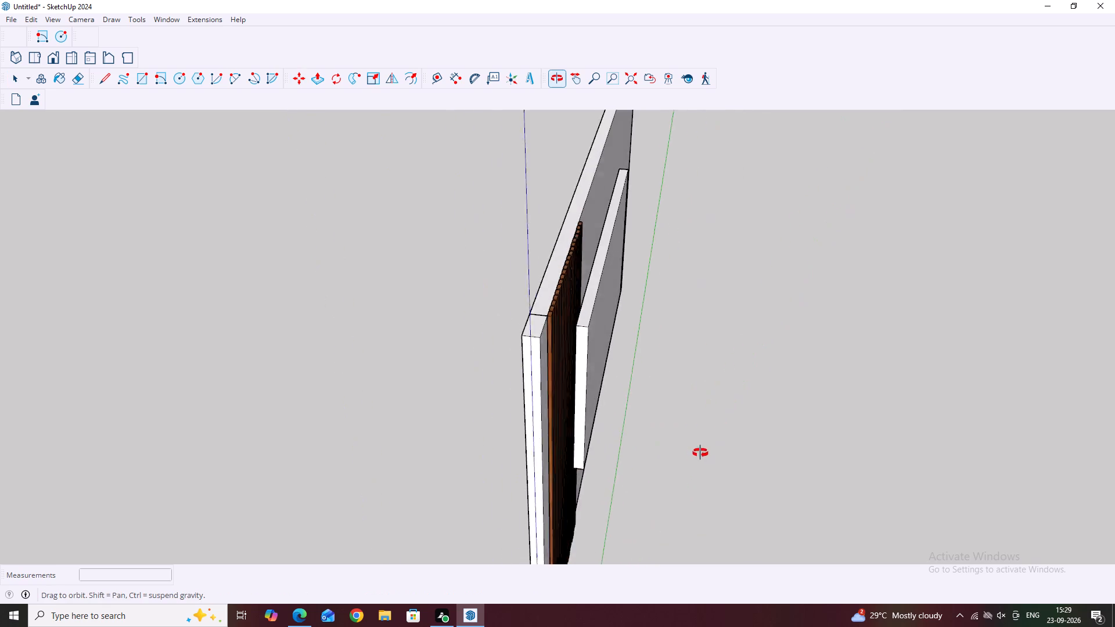
middle_drag(700, 453, 743, 435)
scroll(576, 327, up, 13)
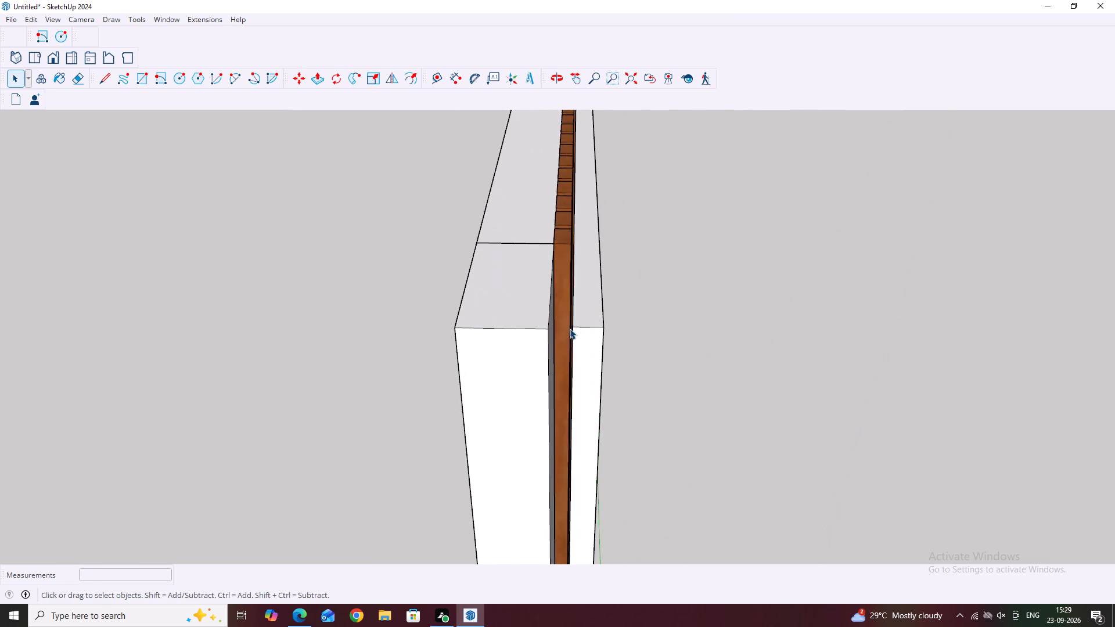
scroll(570, 329, up, 5)
middle_drag(580, 331, 539, 359)
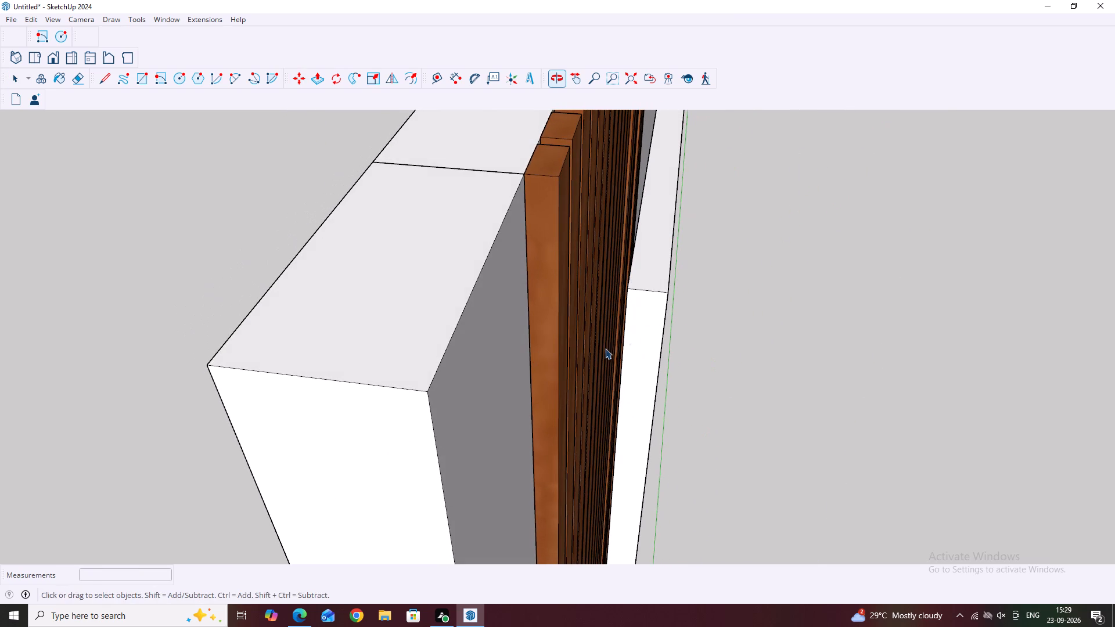
scroll(617, 288, up, 18)
middle_click(613, 288)
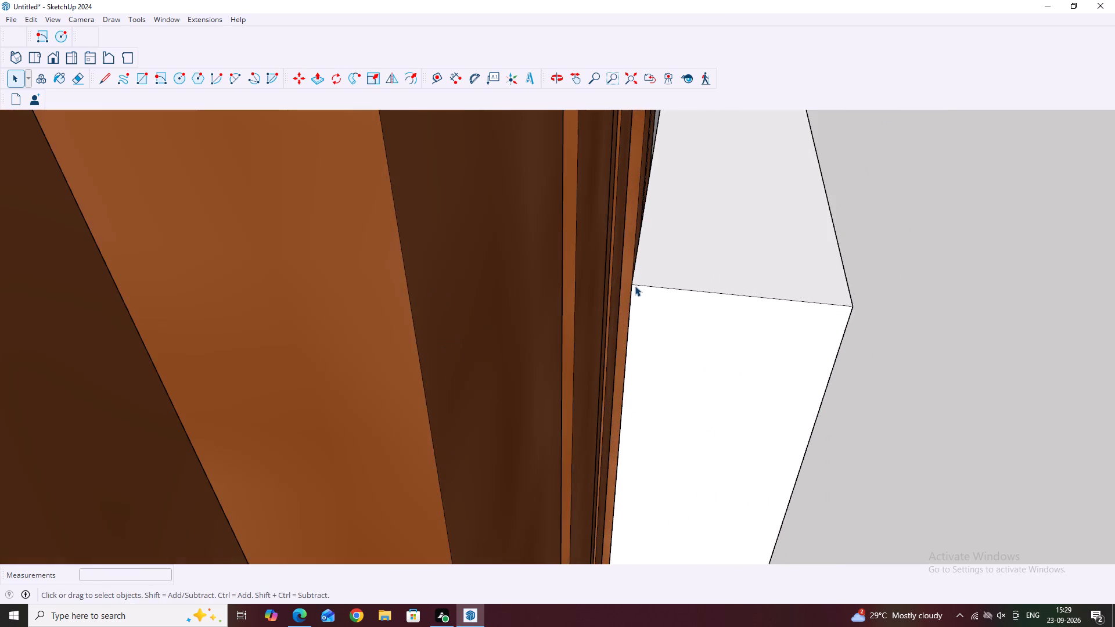
scroll(635, 286, up, 3)
scroll(633, 280, down, 7)
scroll(891, 348, down, 13)
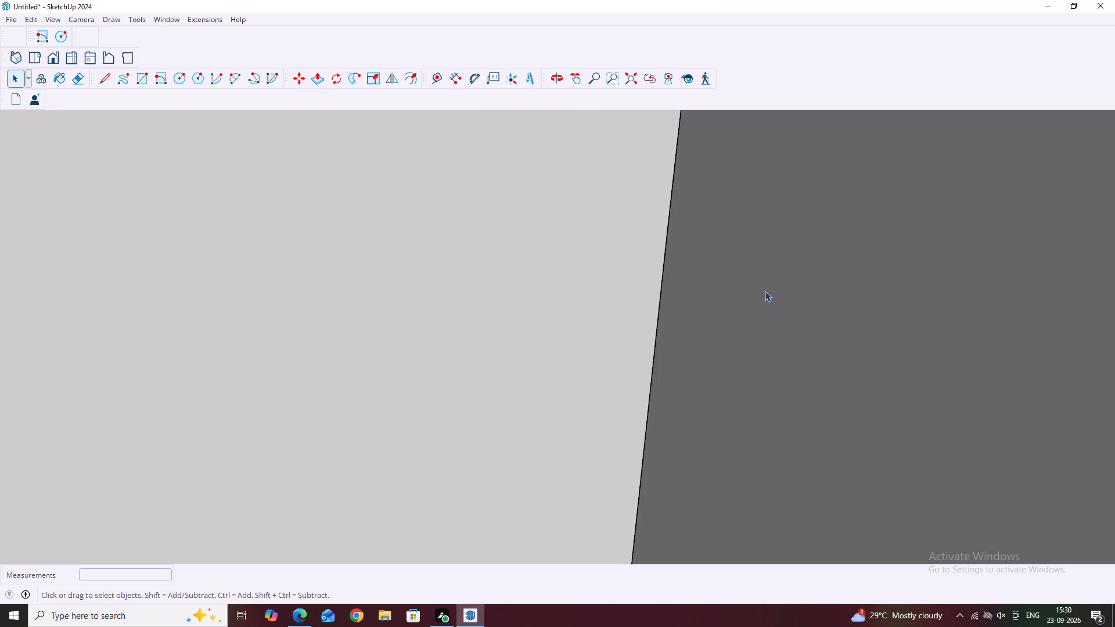
scroll(611, 300, down, 5)
key(Escape)
scroll(621, 361, down, 19)
middle_drag(798, 426, 728, 346)
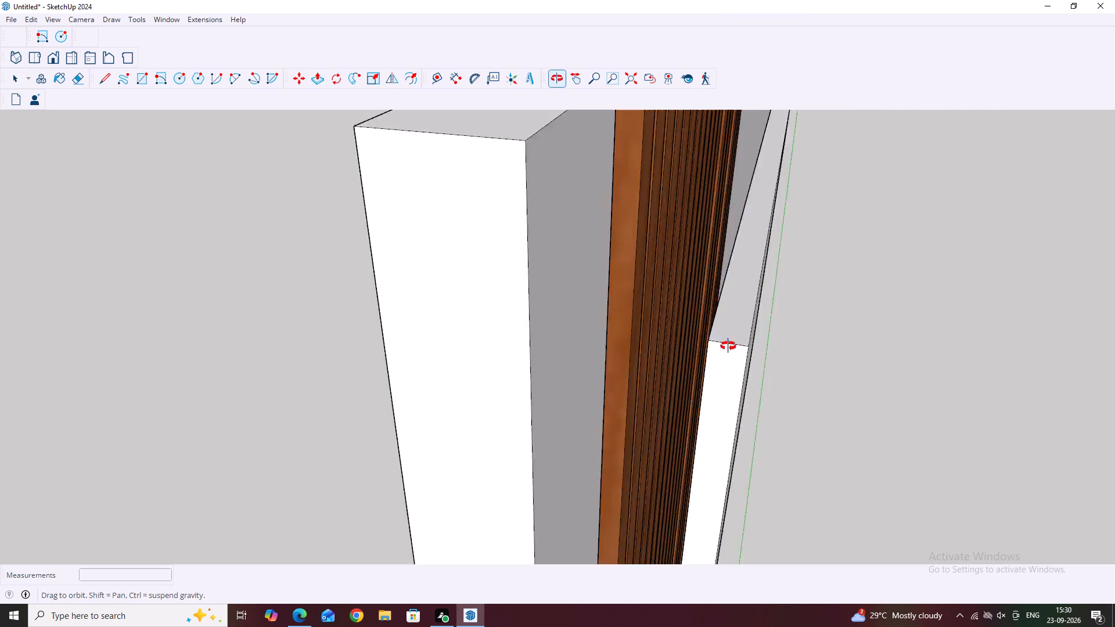
middle_drag(728, 346, 557, 385)
scroll(557, 384, down, 18)
middle_drag(779, 467, 563, 348)
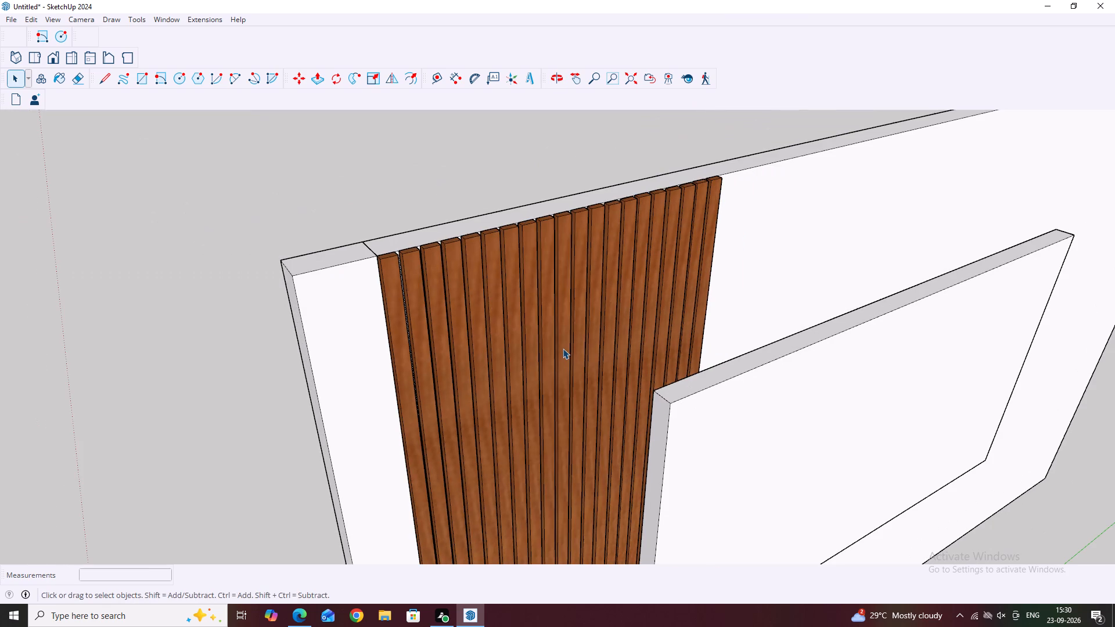
middle_drag(563, 348, 725, 396)
scroll(721, 399, down, 2)
Paint the slab overlapping the slats with the colour 0058_Olive from Colors-Named, and close the Materials tray.
key(b)
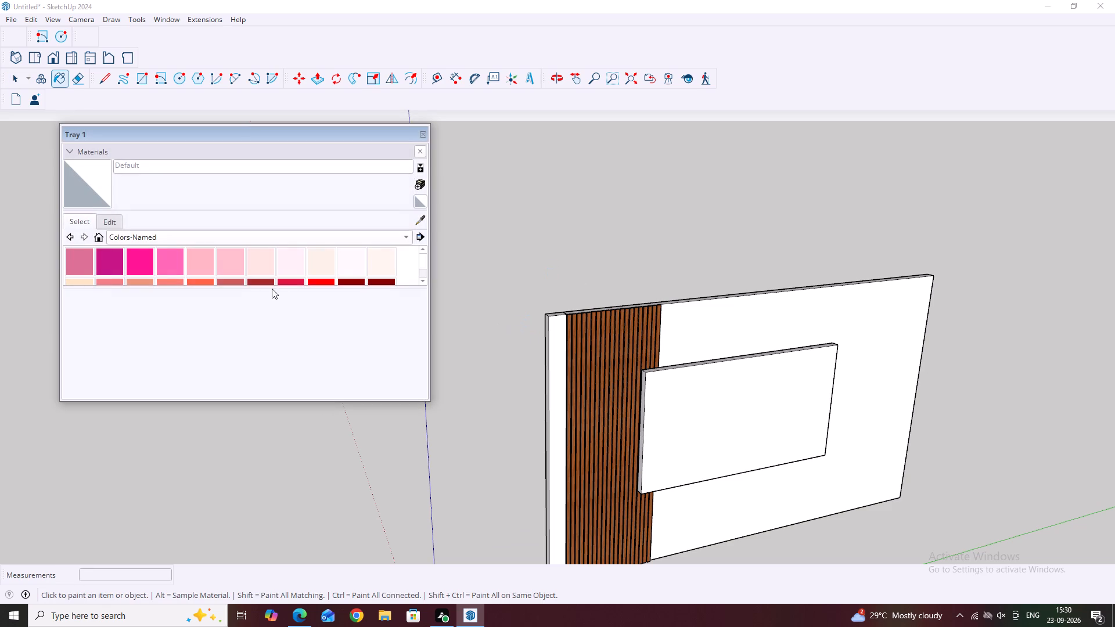
scroll(253, 265, down, 9)
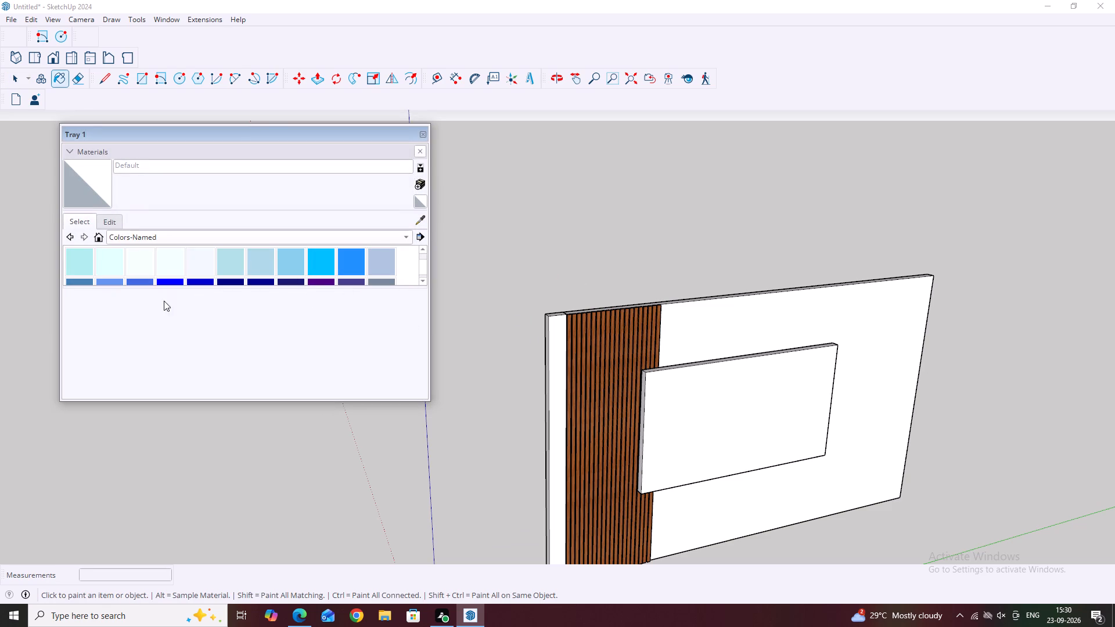
scroll(257, 266, down, 8)
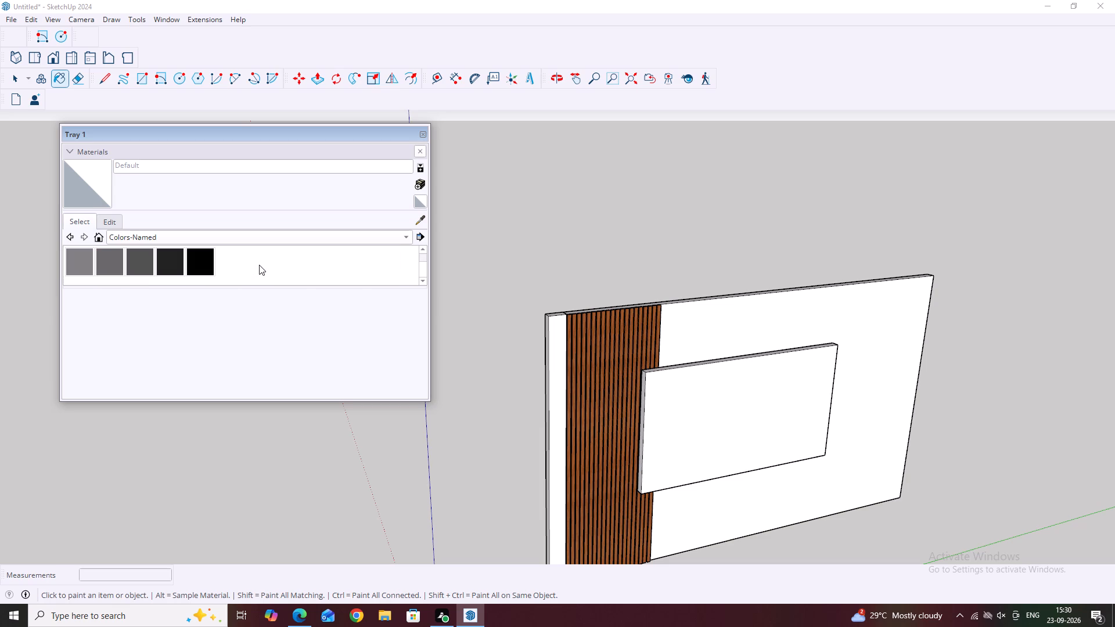
scroll(255, 265, up, 9)
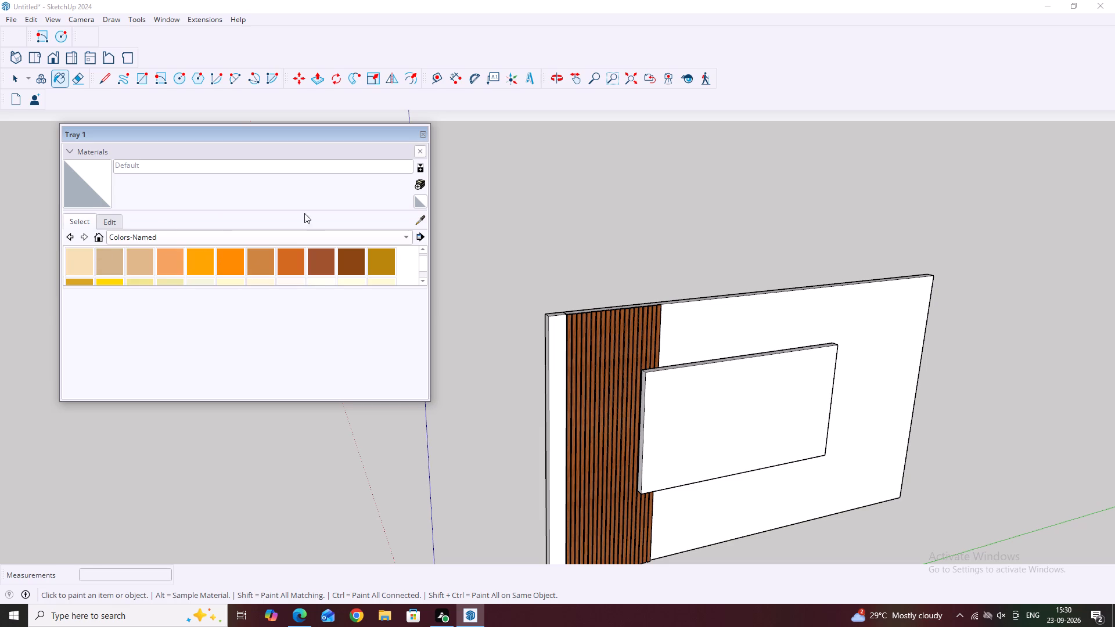
scroll(222, 269, up, 7)
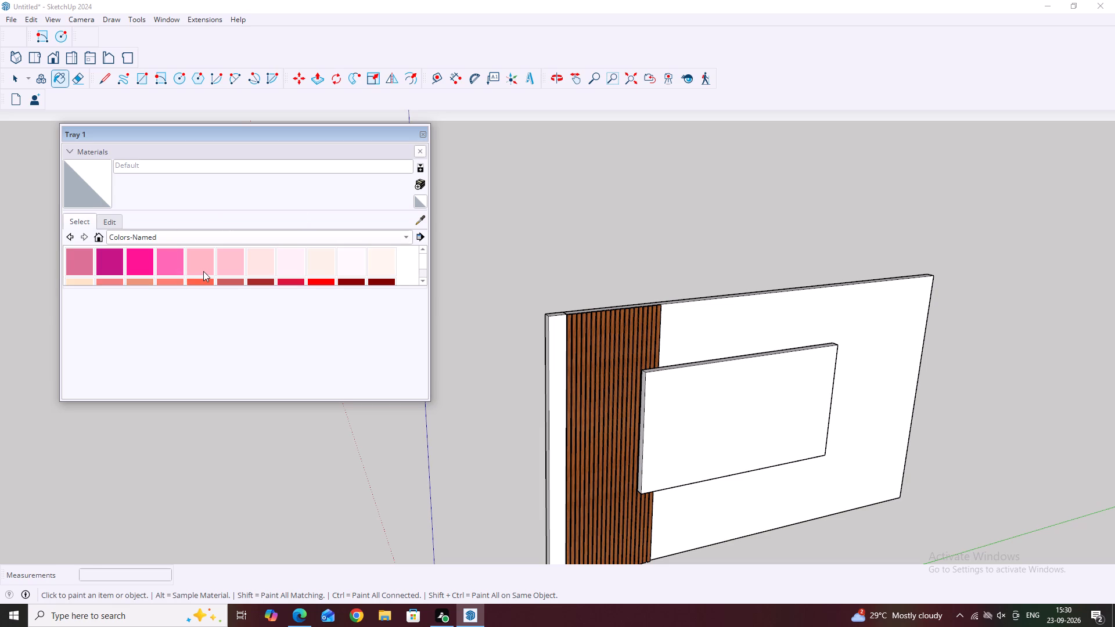
scroll(203, 271, up, 1)
scroll(200, 271, down, 6)
click(148, 264)
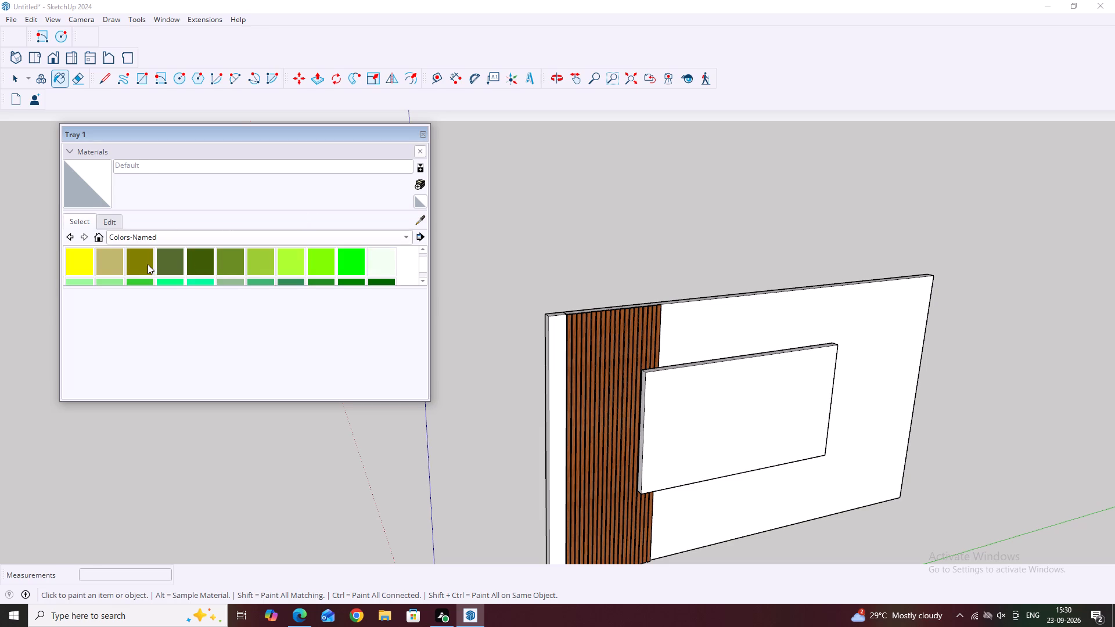
click(708, 438)
middle_drag(678, 409, 709, 446)
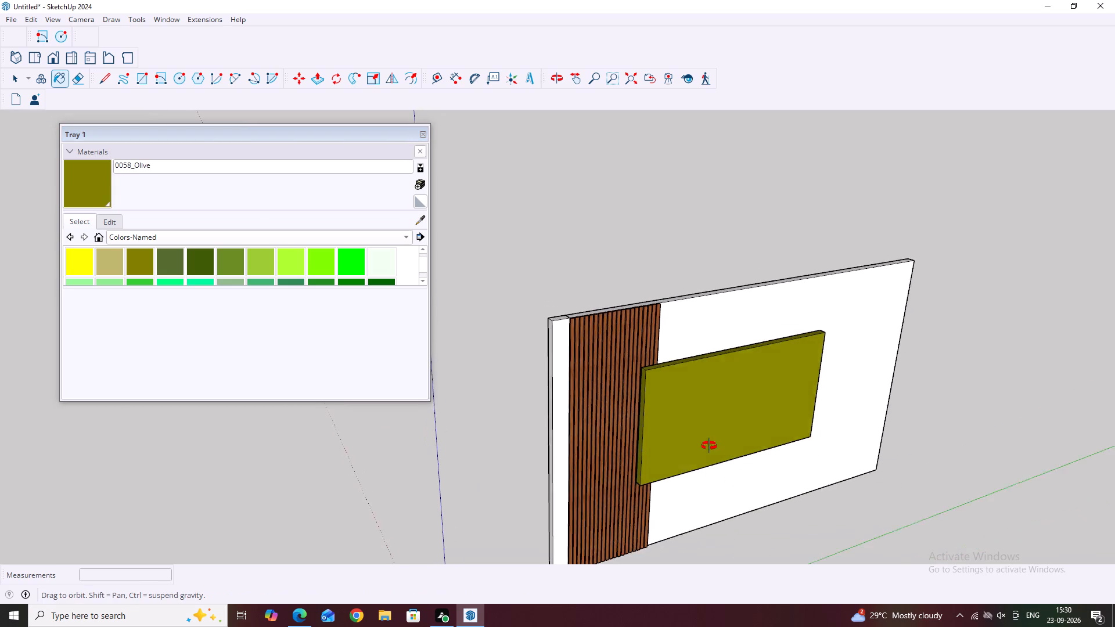
middle_drag(709, 446, 831, 451)
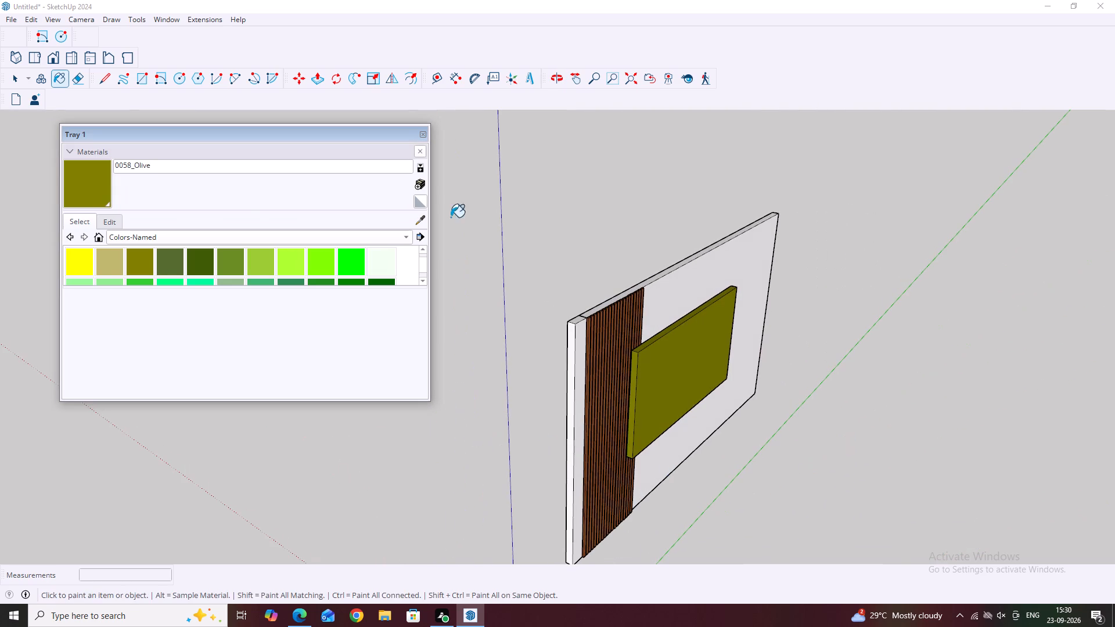
click(423, 134)
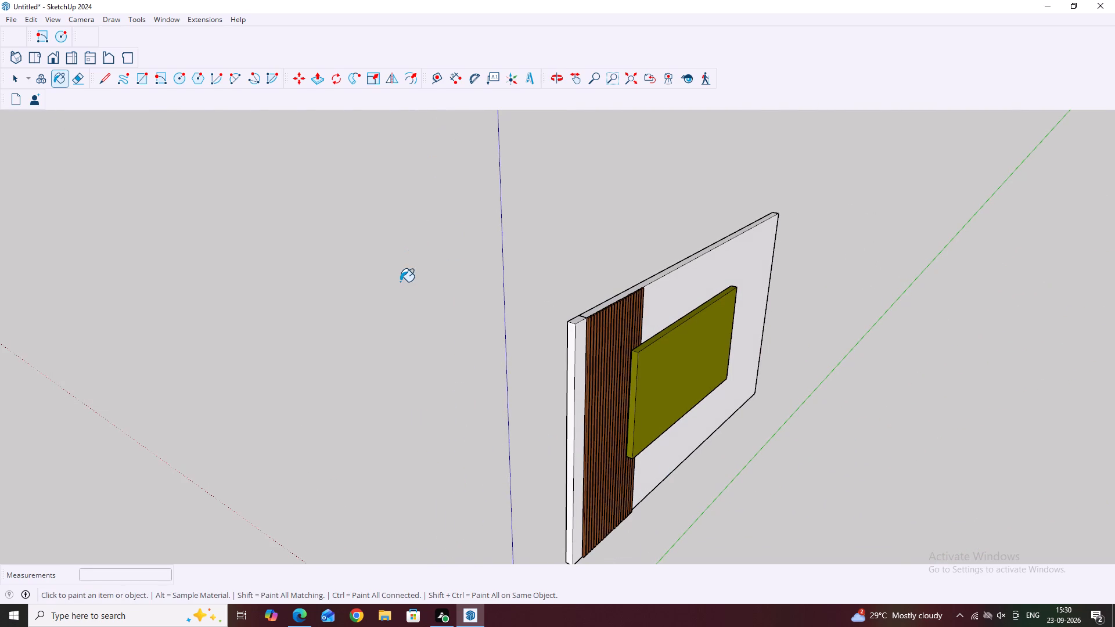
key(space)
Examine the whole wall with its slat panel and olive slab from the front and from above.
middle_drag(833, 513, 689, 394)
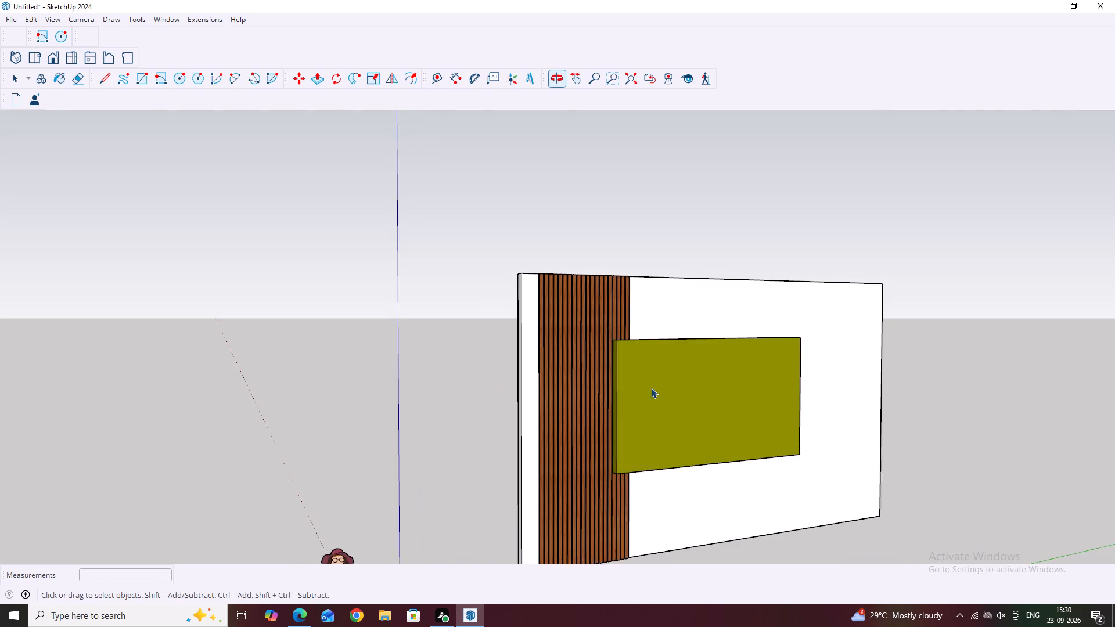
scroll(603, 308, down, 5)
middle_drag(692, 337, 665, 502)
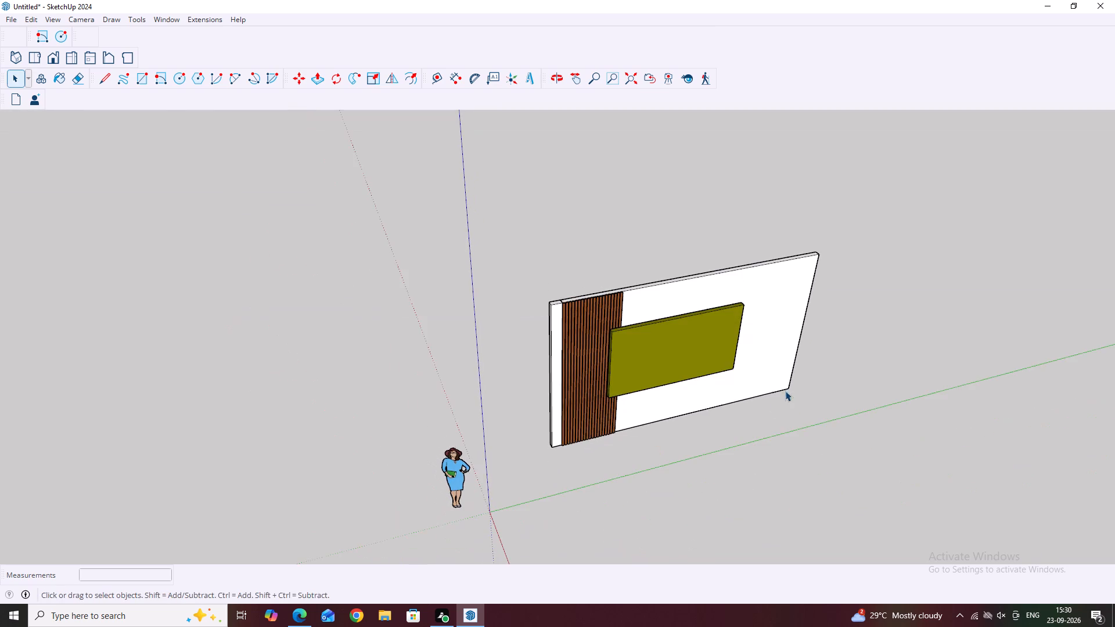
middle_drag(772, 404, 684, 448)
middle_drag(685, 383, 677, 346)
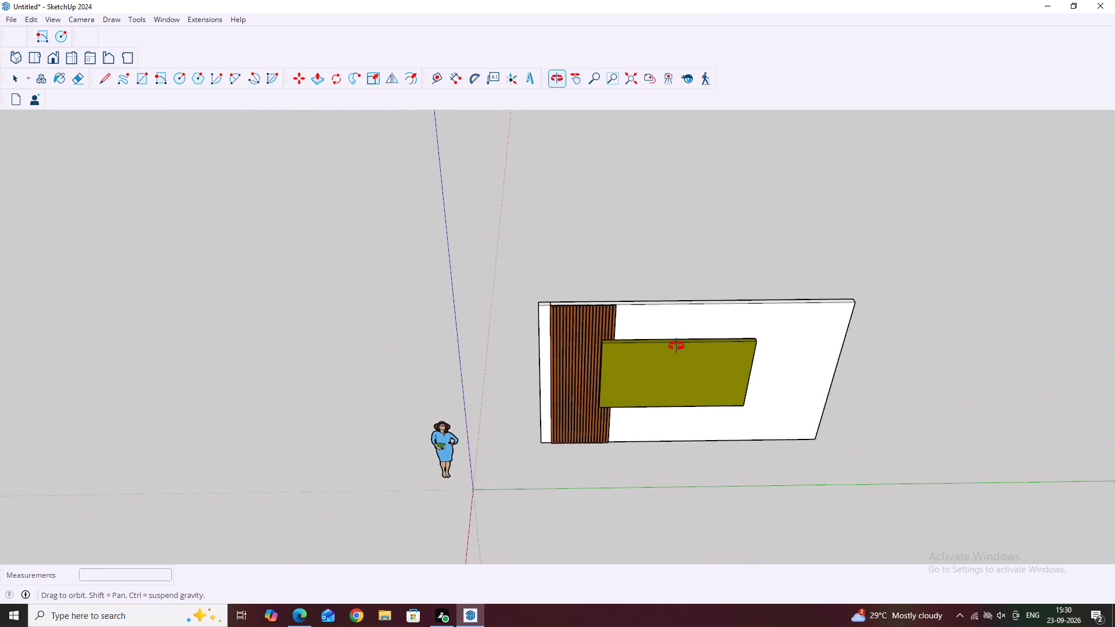
middle_drag(677, 346, 675, 317)
middle_drag(725, 391, 727, 308)
middle_drag(769, 352, 748, 320)
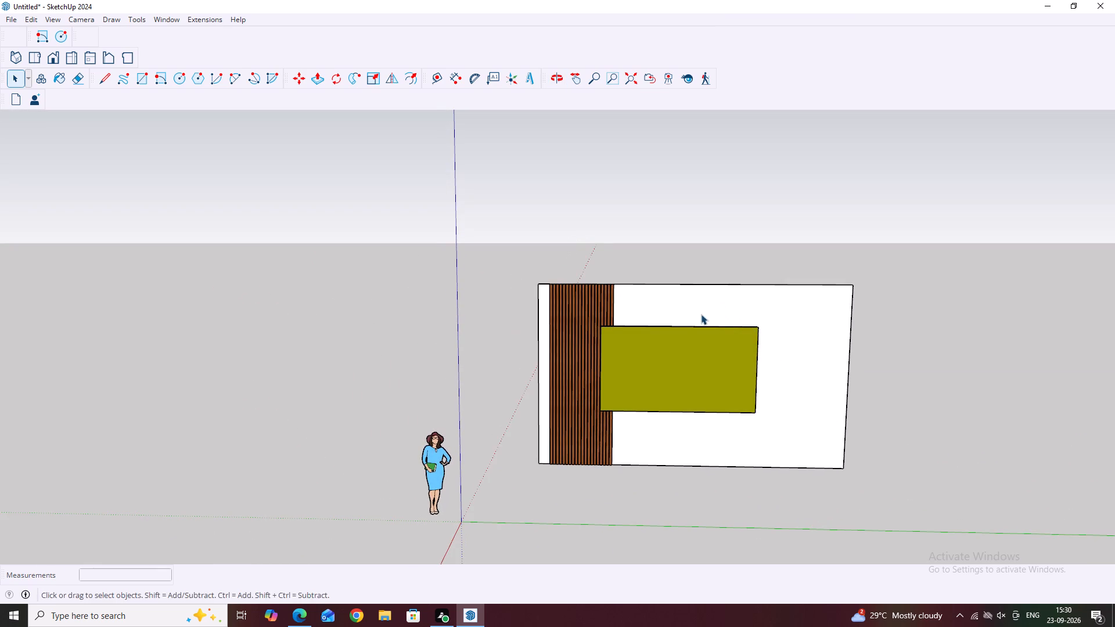
middle_drag(699, 313, 666, 403)
middle_drag(635, 449, 679, 495)
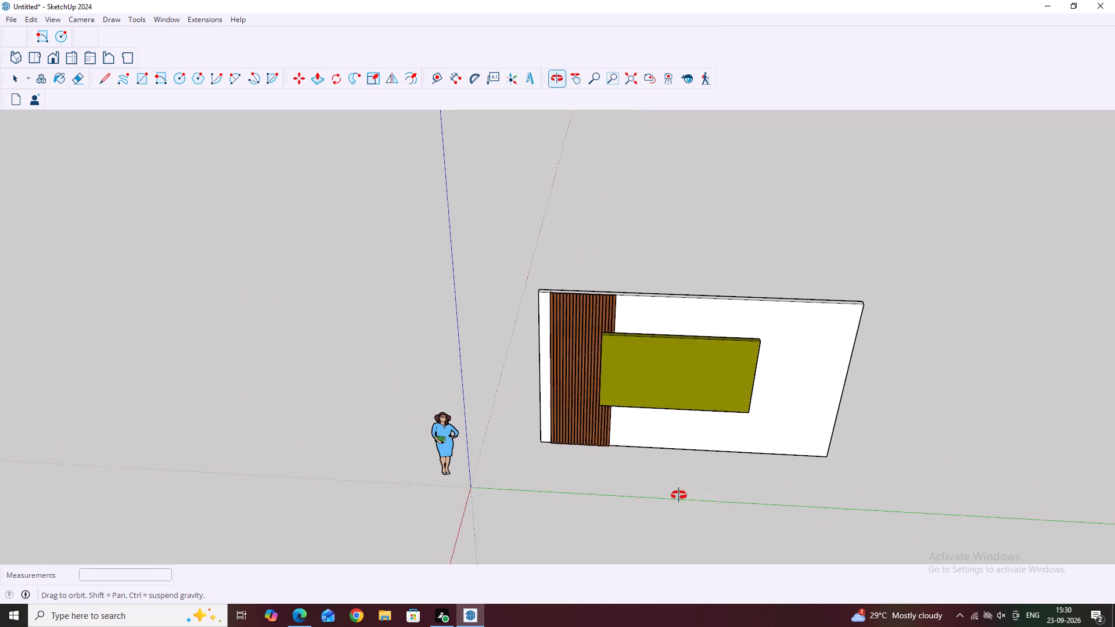
middle_drag(679, 495, 717, 494)
scroll(588, 471, up, 2)
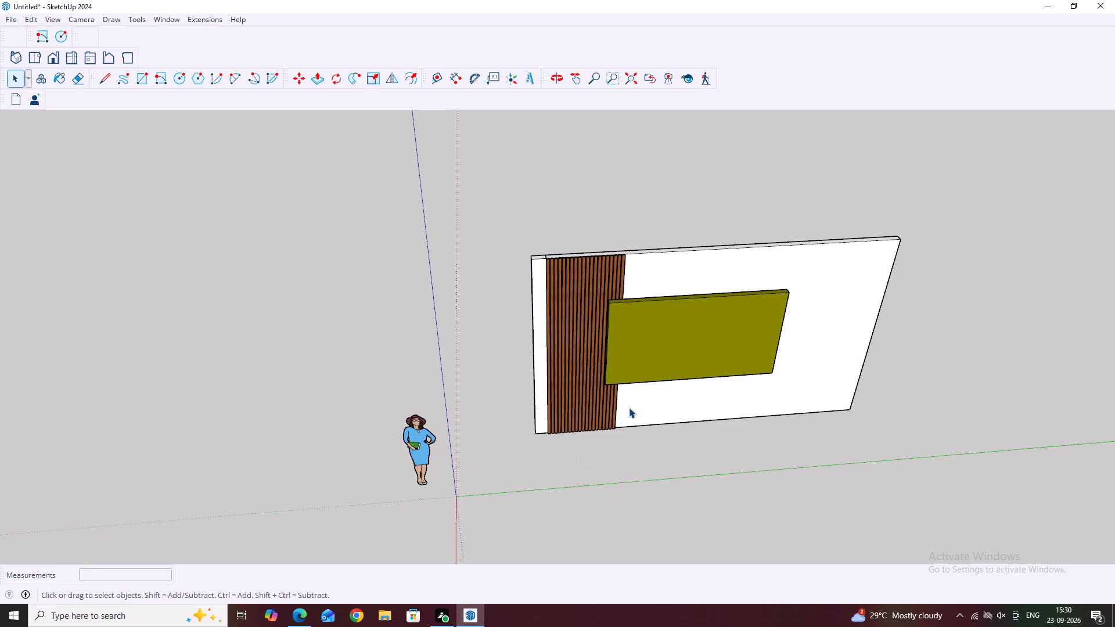
scroll(638, 399, up, 1)
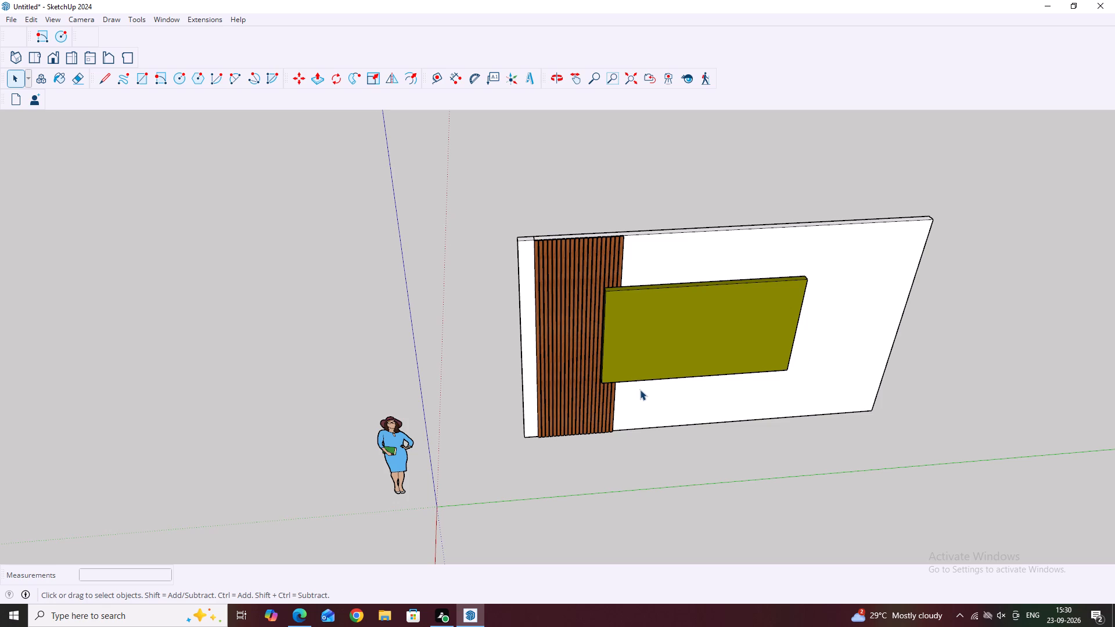
scroll(534, 374, up, 2)
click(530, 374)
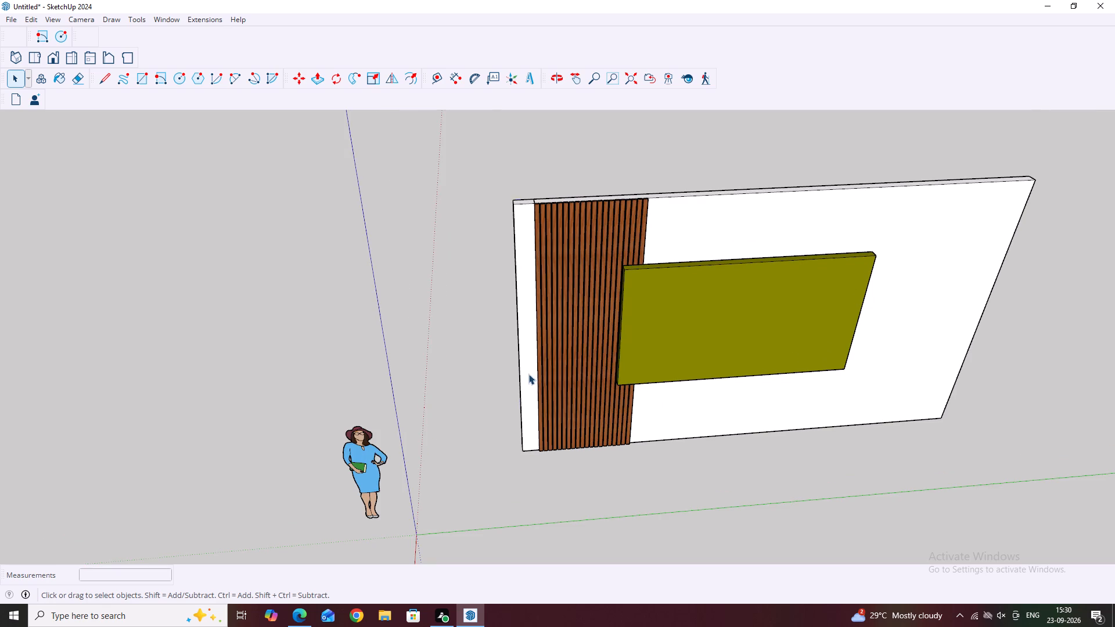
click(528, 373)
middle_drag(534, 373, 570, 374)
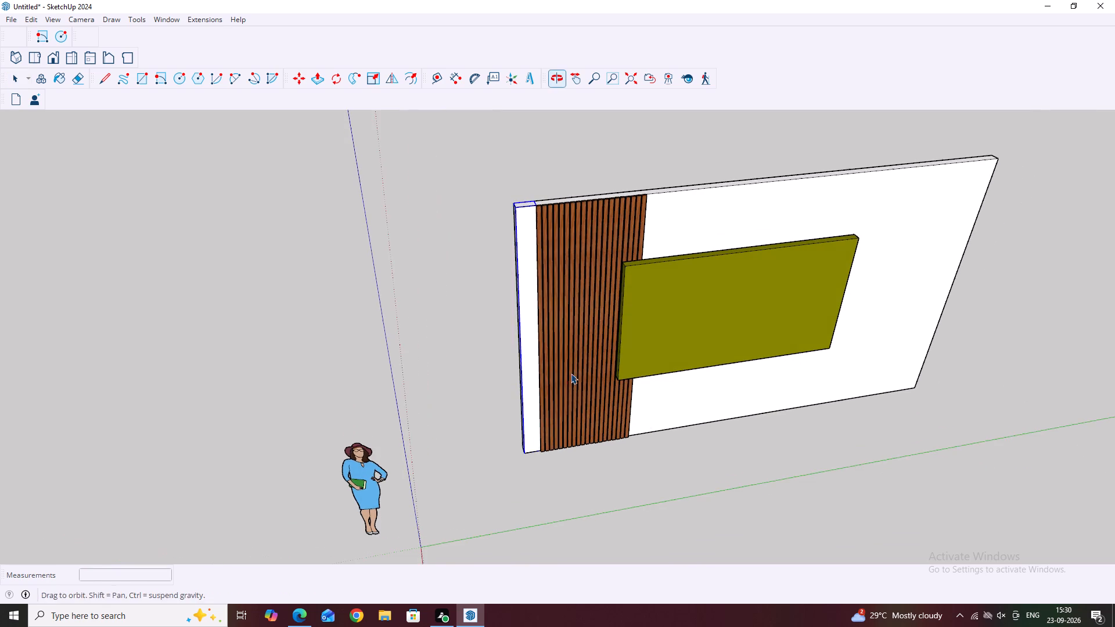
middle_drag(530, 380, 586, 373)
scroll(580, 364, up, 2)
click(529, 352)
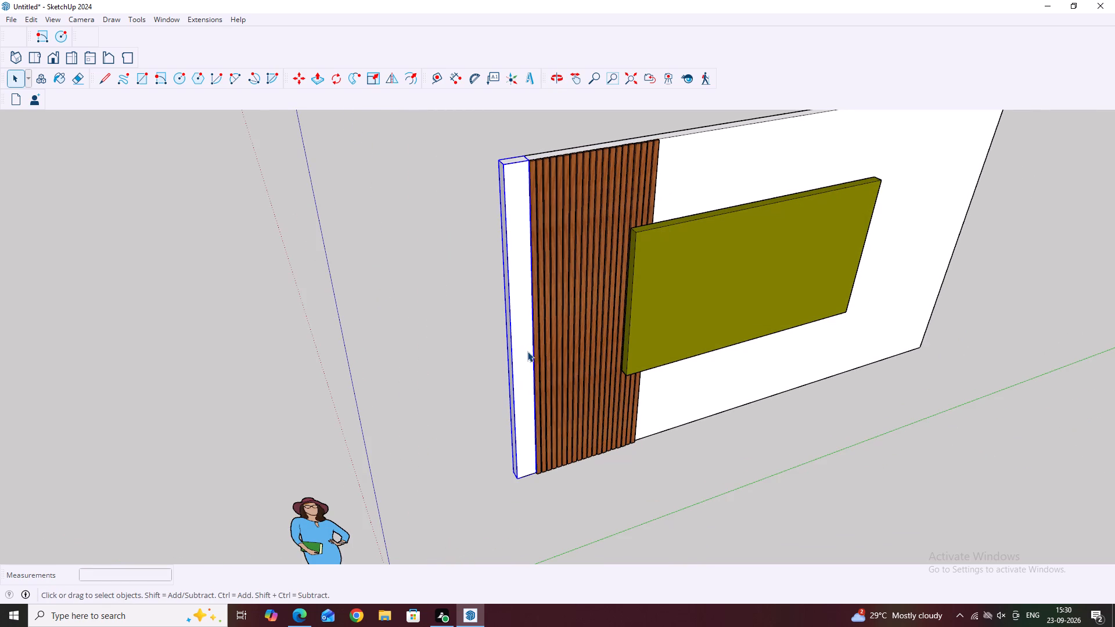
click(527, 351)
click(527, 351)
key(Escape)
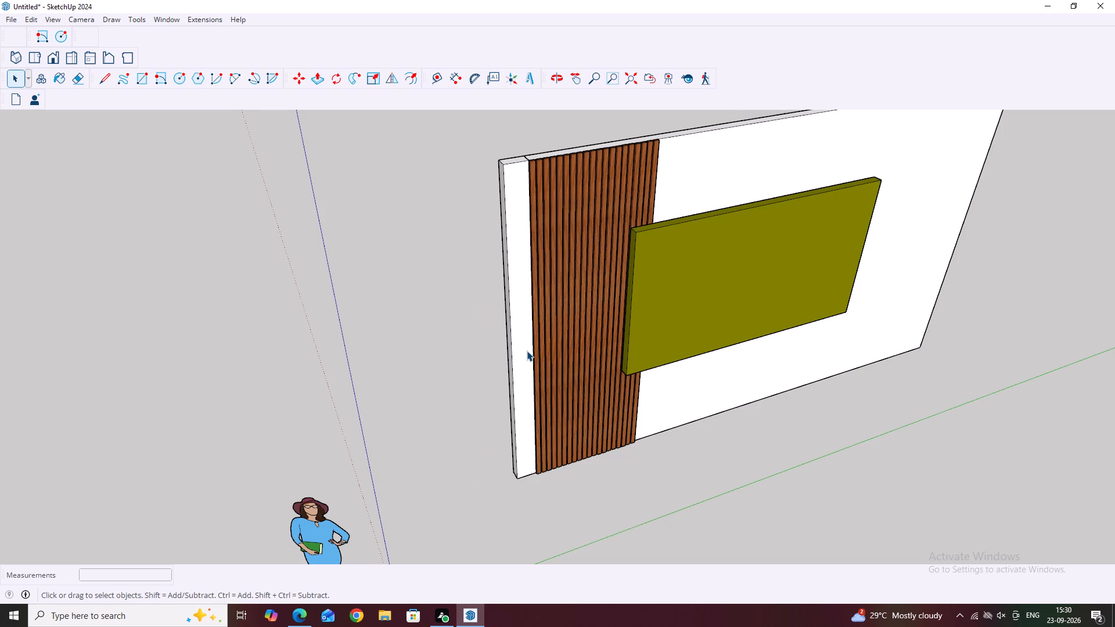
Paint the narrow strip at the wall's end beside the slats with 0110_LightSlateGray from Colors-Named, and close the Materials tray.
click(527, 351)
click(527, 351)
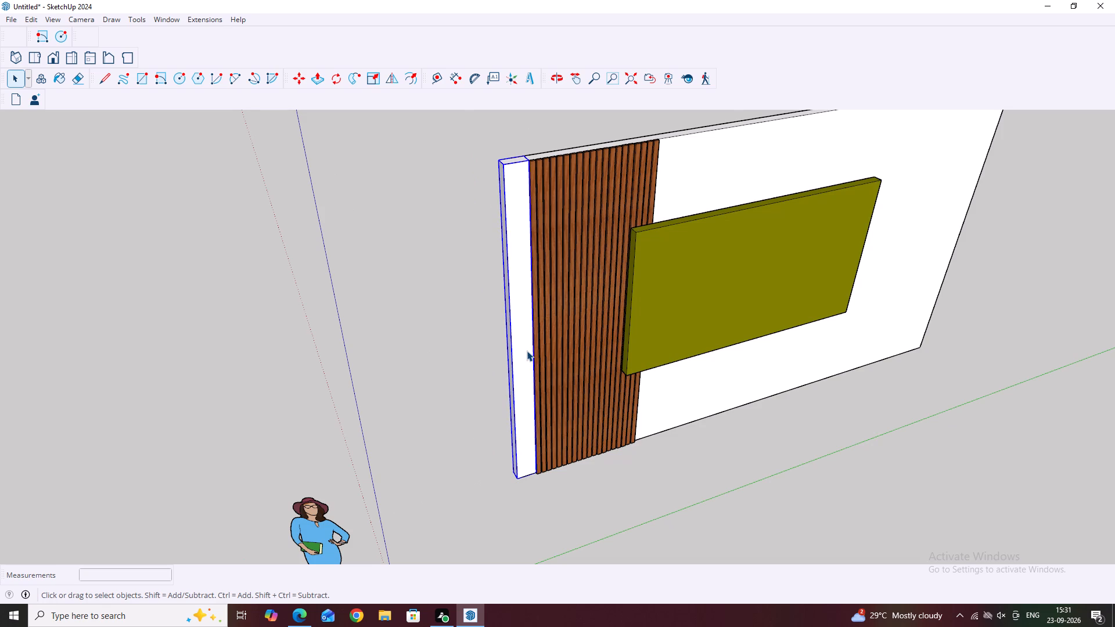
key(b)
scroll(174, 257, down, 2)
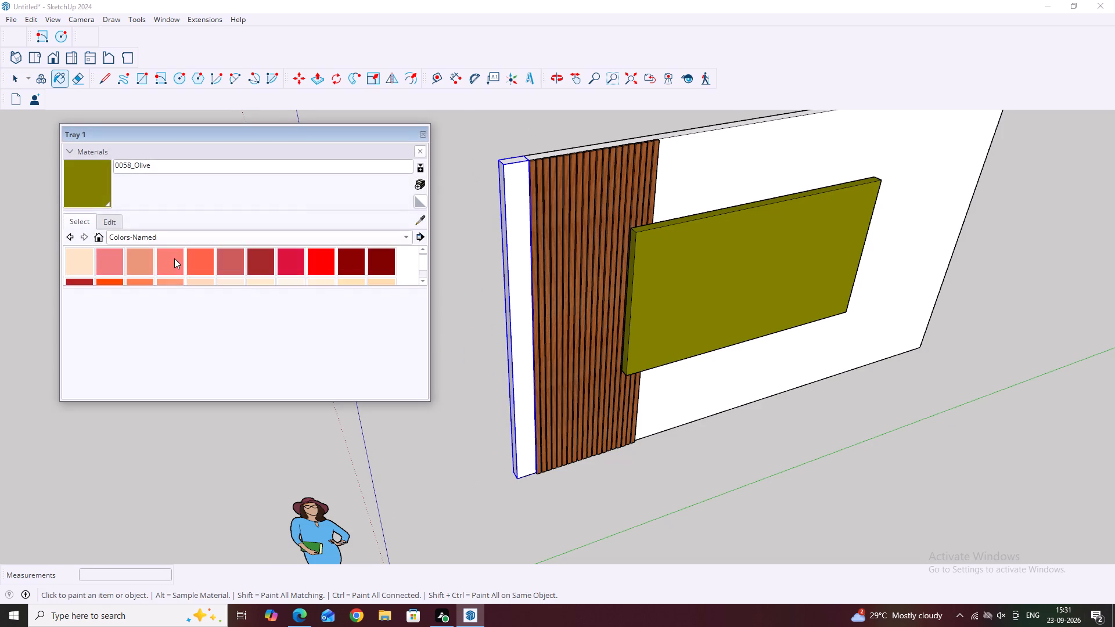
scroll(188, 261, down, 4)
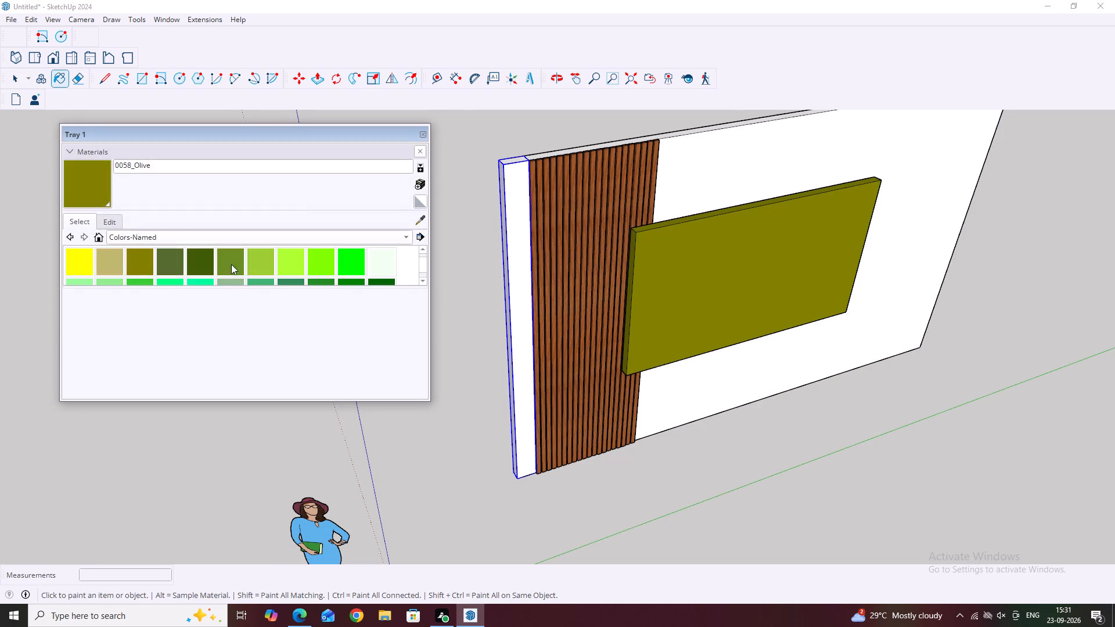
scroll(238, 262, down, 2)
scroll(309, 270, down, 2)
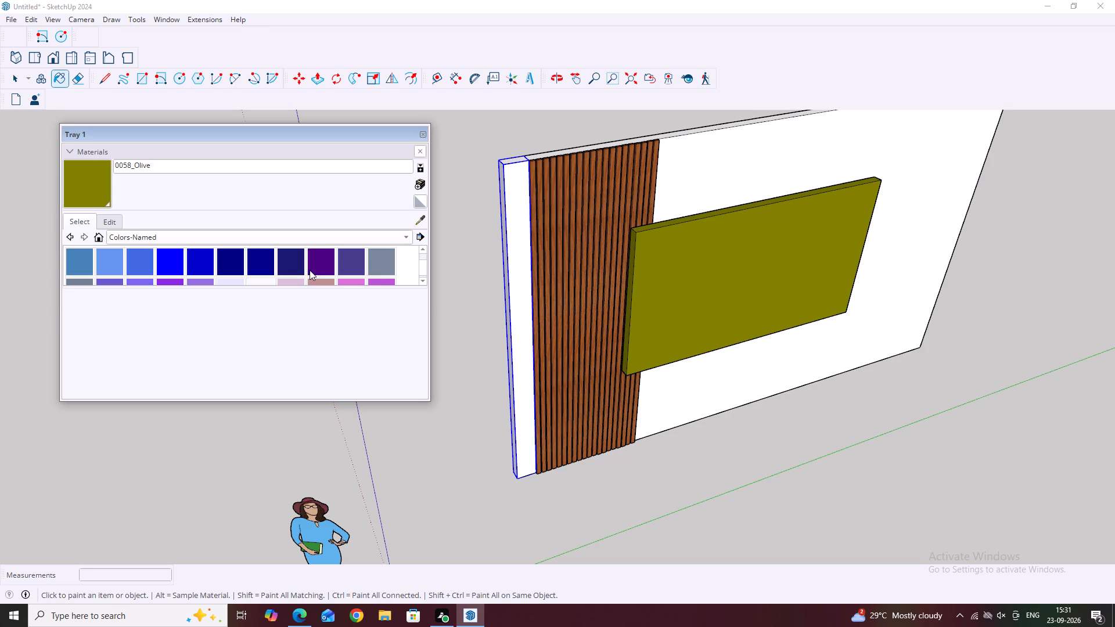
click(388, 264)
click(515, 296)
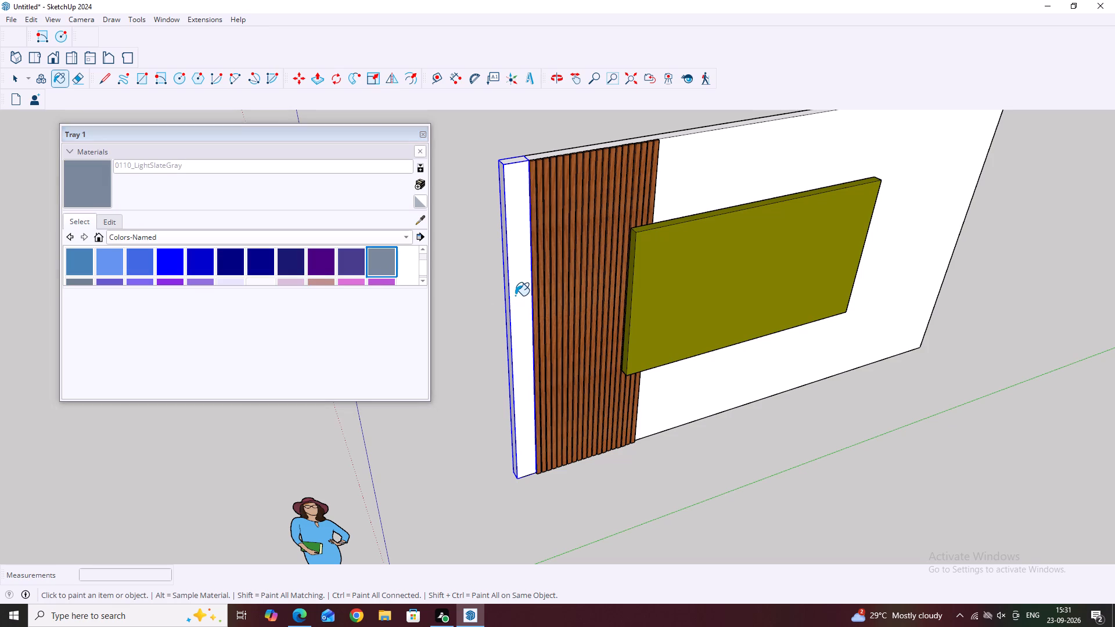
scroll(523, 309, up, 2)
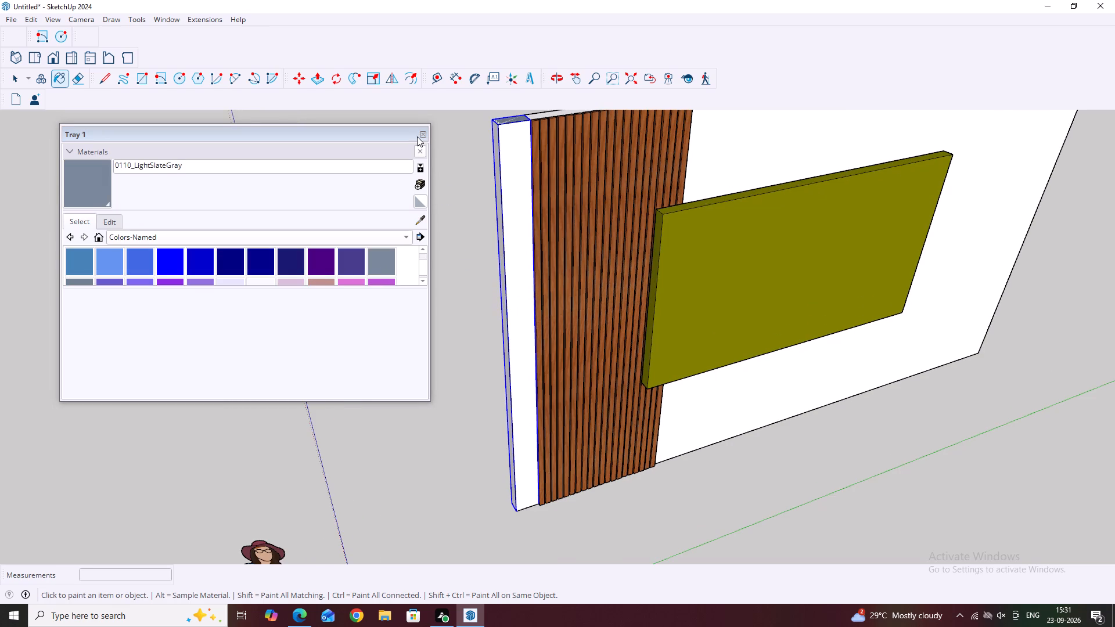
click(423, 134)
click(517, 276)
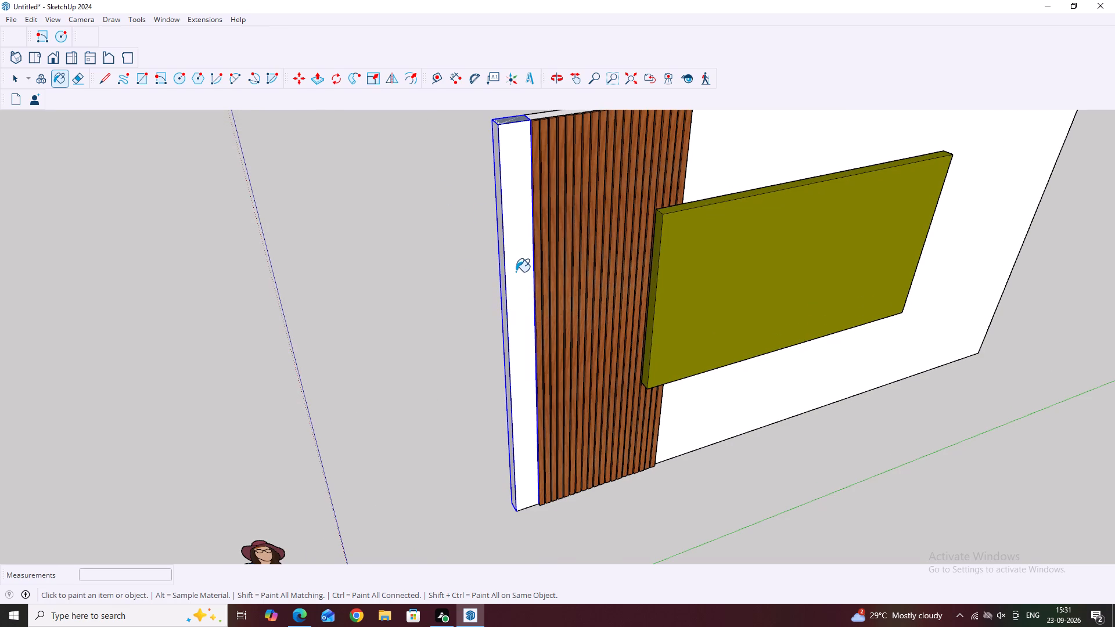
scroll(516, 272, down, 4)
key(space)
Examine the painted end strip and the whole wall from the front, from above and at an angle.
scroll(508, 279, down, 4)
middle_drag(587, 378, 453, 246)
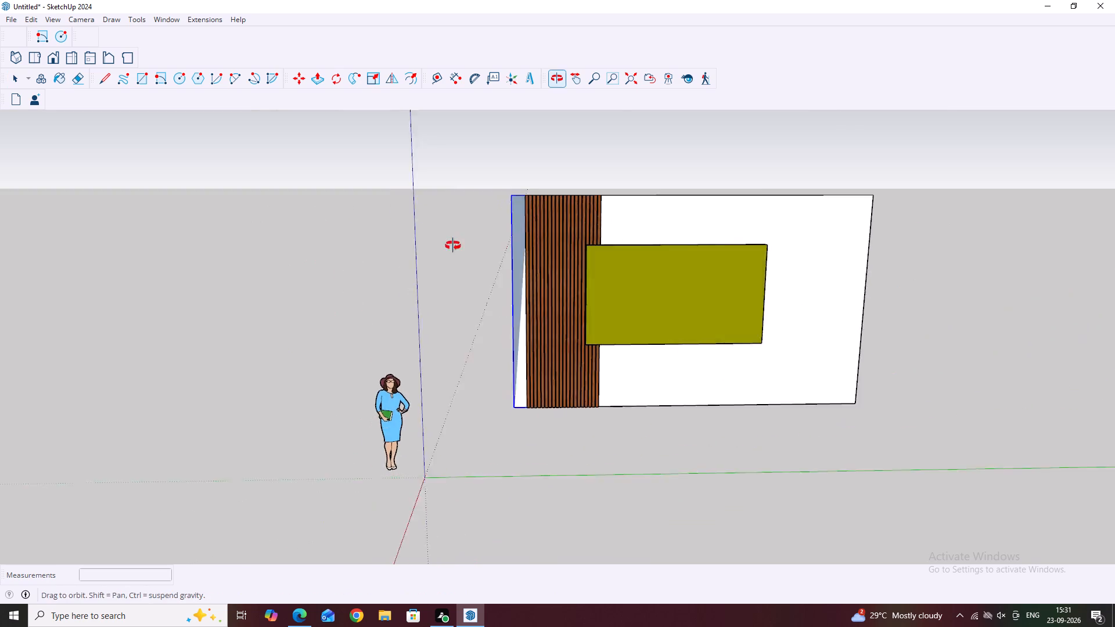
middle_drag(453, 246, 402, 198)
scroll(467, 307, down, 2)
scroll(515, 398, down, 5)
click(541, 426)
middle_drag(498, 411, 520, 433)
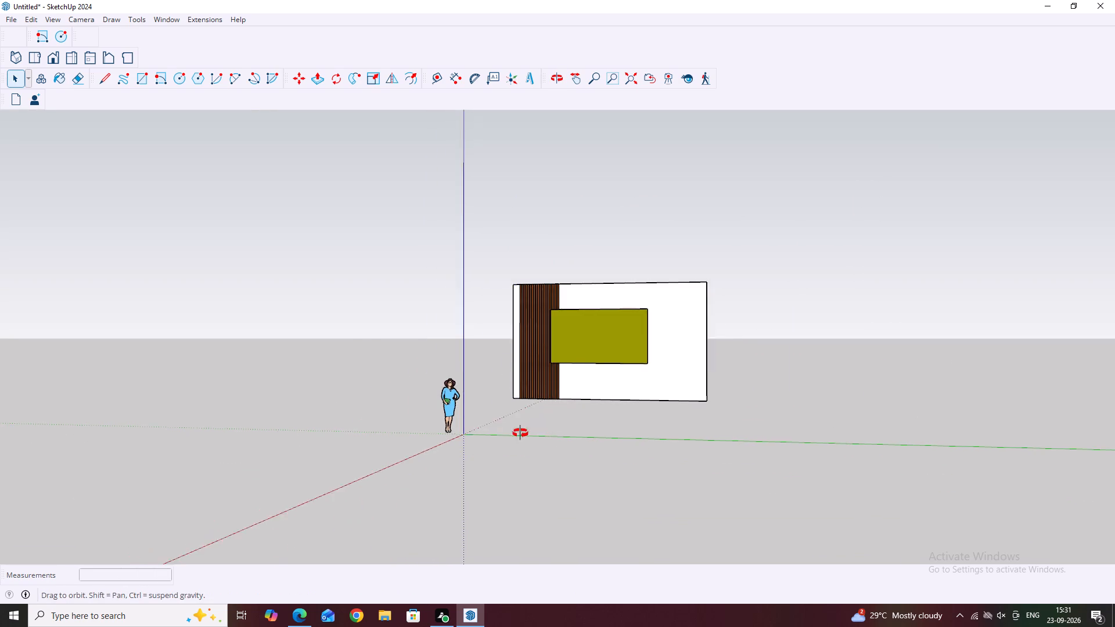
middle_drag(520, 433, 619, 485)
middle_drag(518, 325, 582, 412)
middle_drag(510, 324, 605, 365)
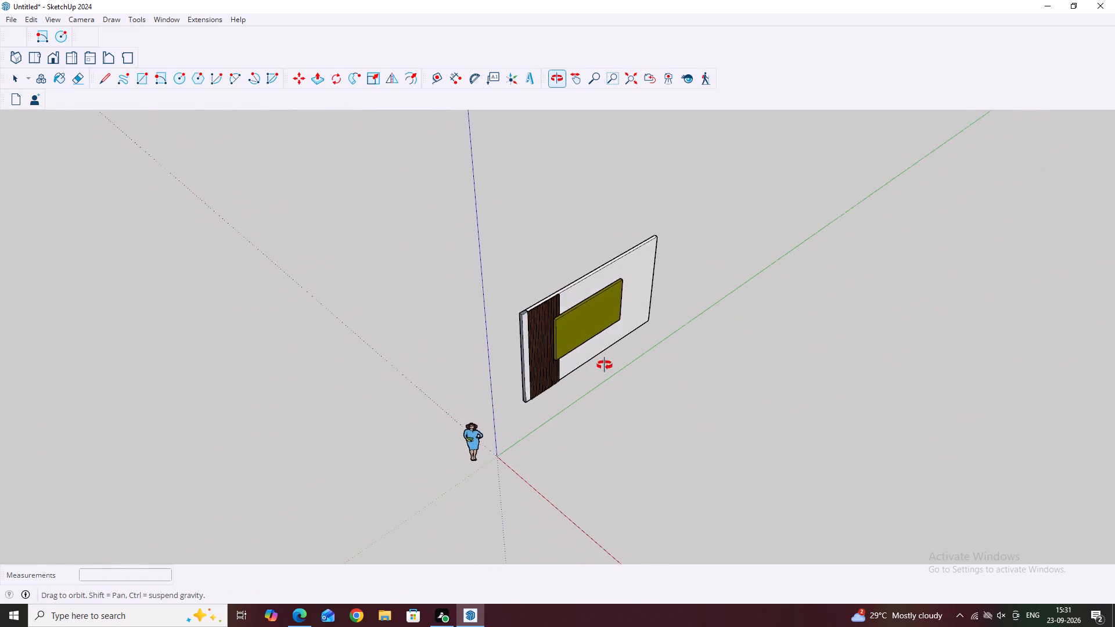
middle_drag(605, 365, 599, 358)
middle_drag(552, 359, 441, 307)
middle_drag(576, 368, 516, 302)
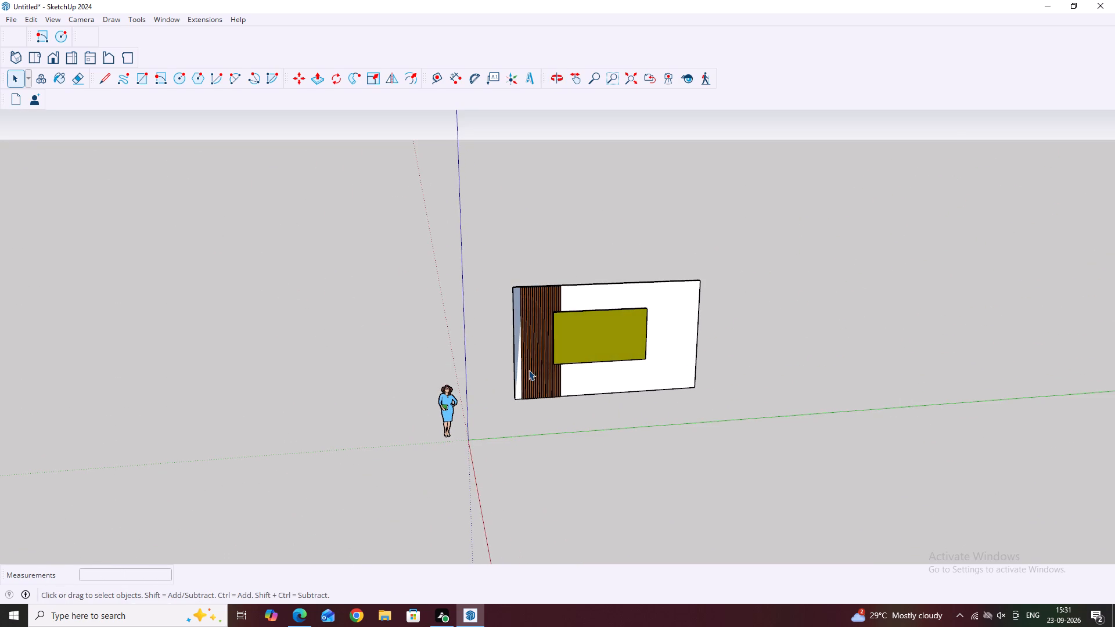
middle_drag(527, 378, 533, 329)
scroll(521, 351, up, 3)
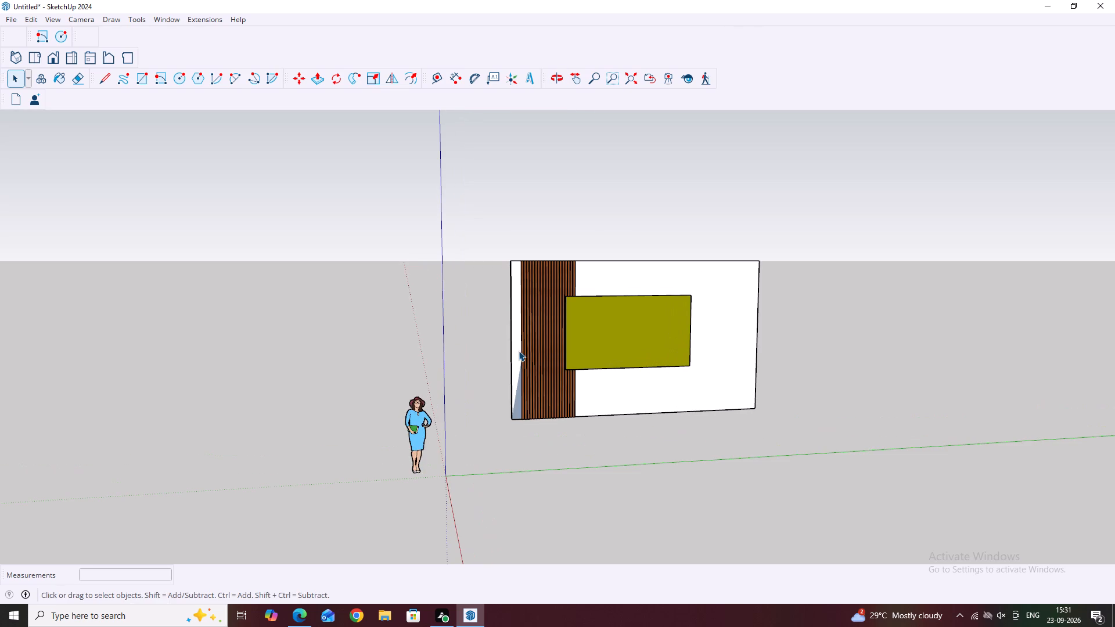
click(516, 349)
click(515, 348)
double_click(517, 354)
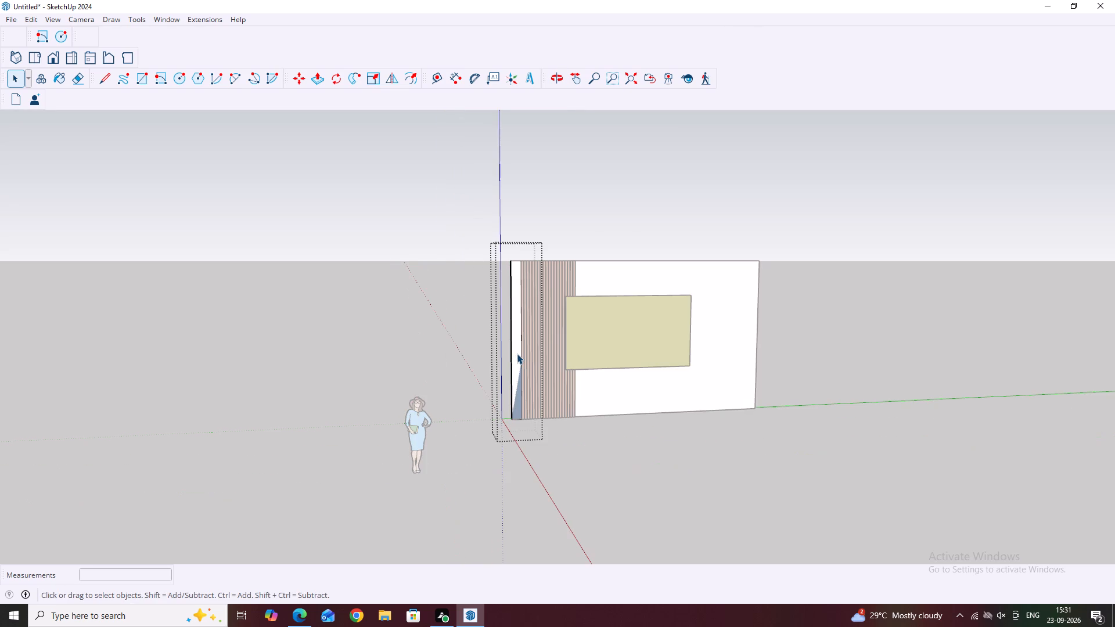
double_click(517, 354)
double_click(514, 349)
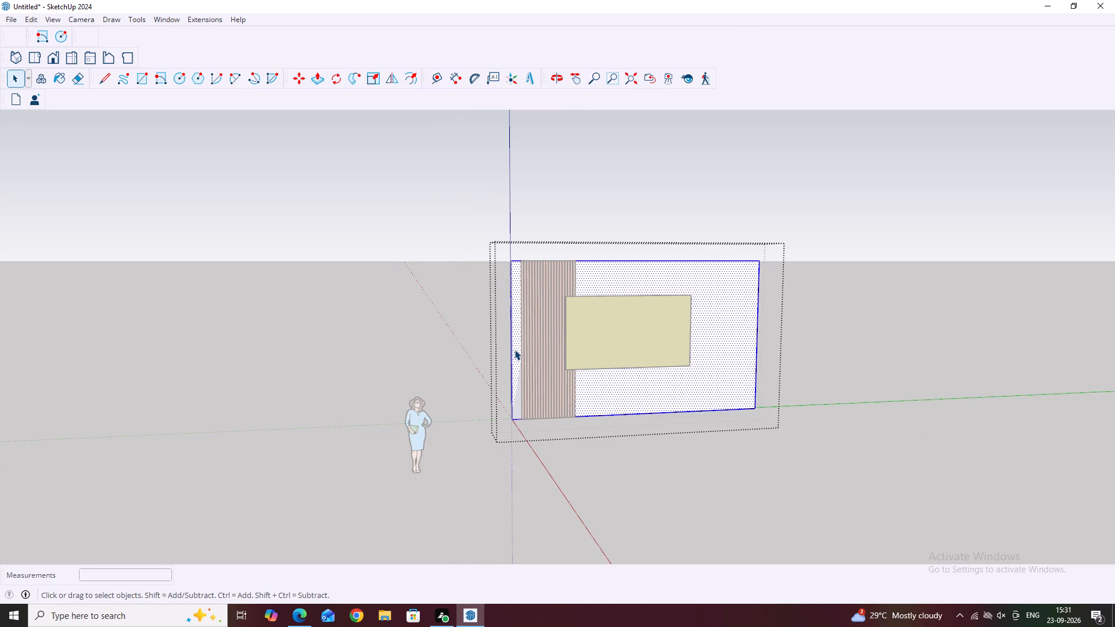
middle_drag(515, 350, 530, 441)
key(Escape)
Paint the narrow end strip beside the slats with 0099_LightSteelBlue from Colors-Named, and close the Materials tray.
scroll(518, 335, up, 3)
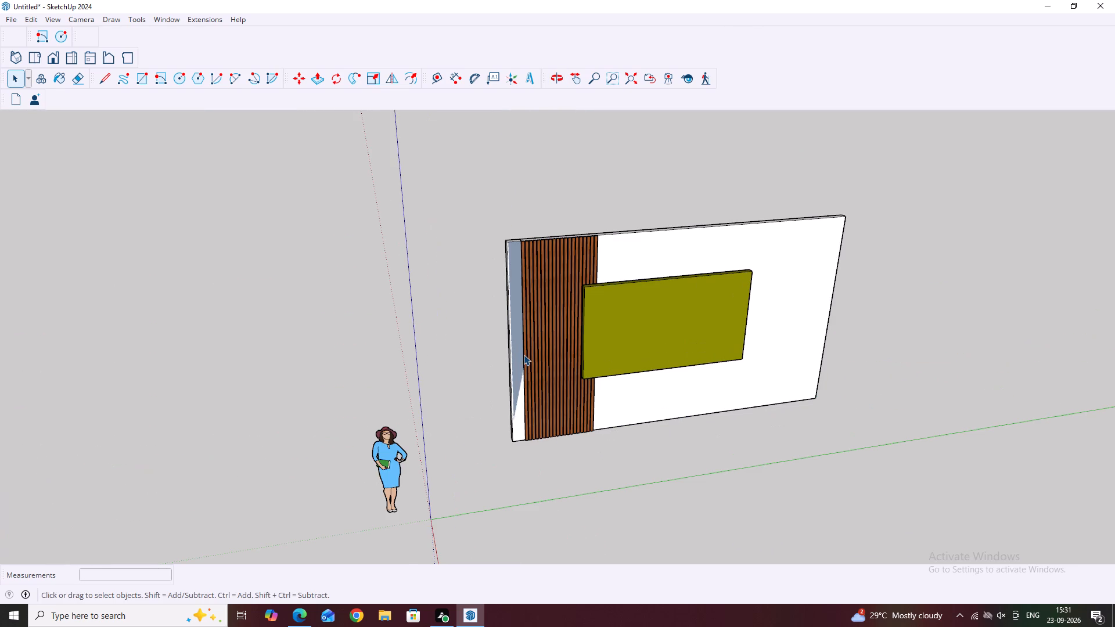
click(517, 353)
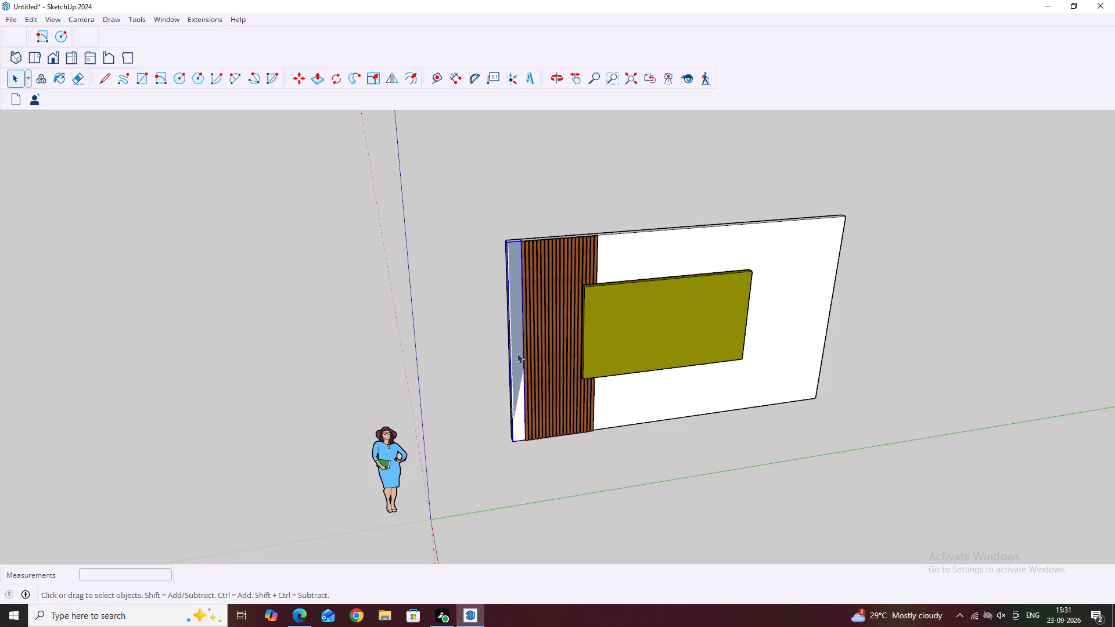
middle_drag(510, 315, 521, 371)
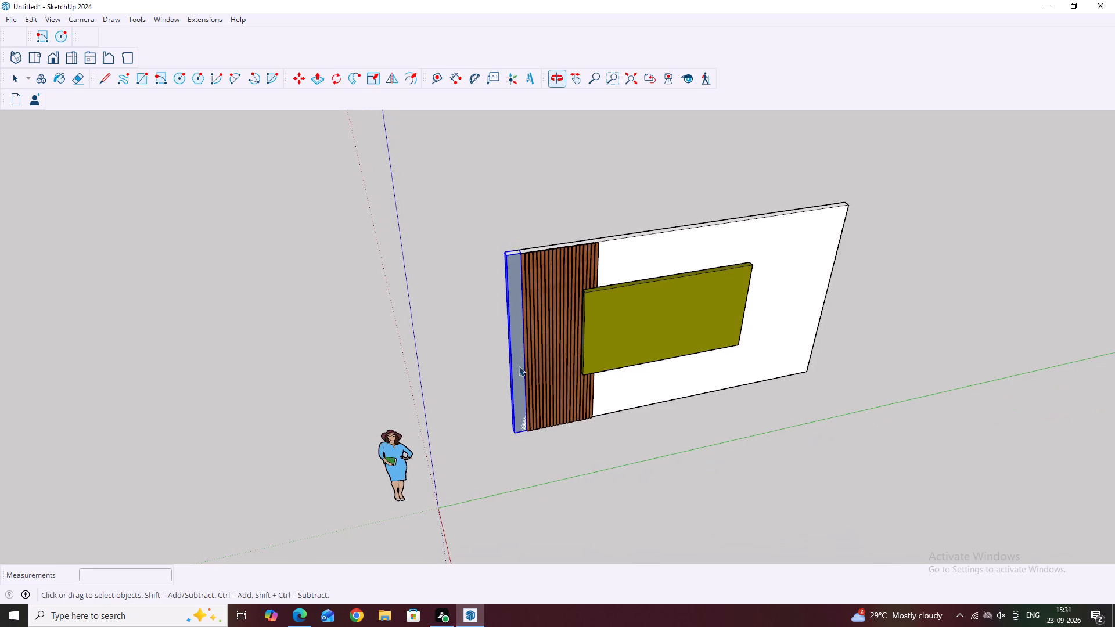
key(b)
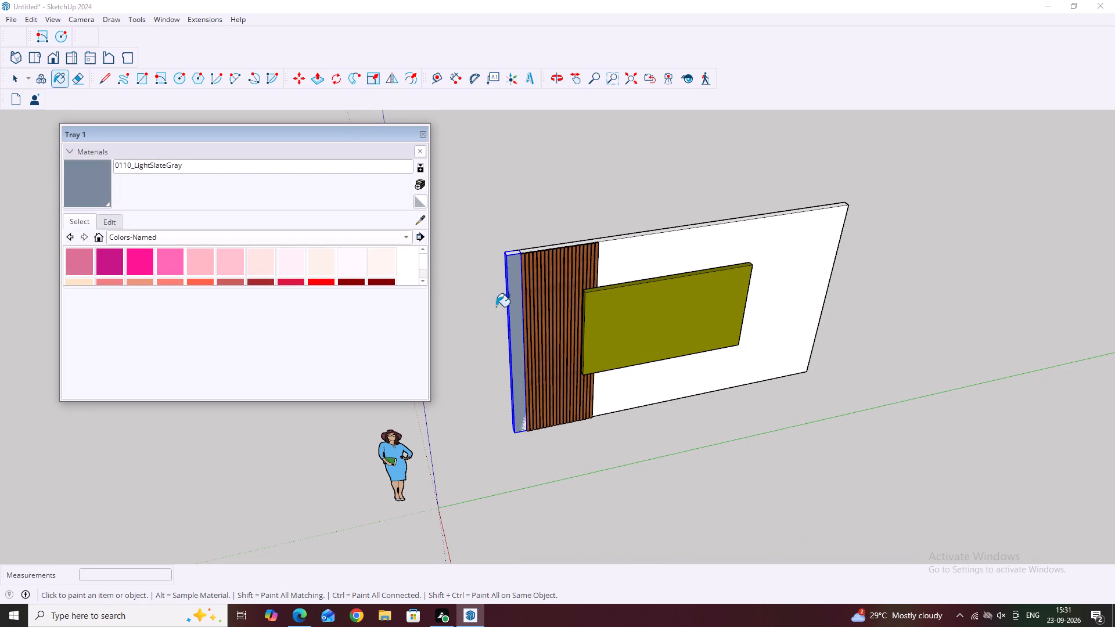
scroll(312, 254, down, 15)
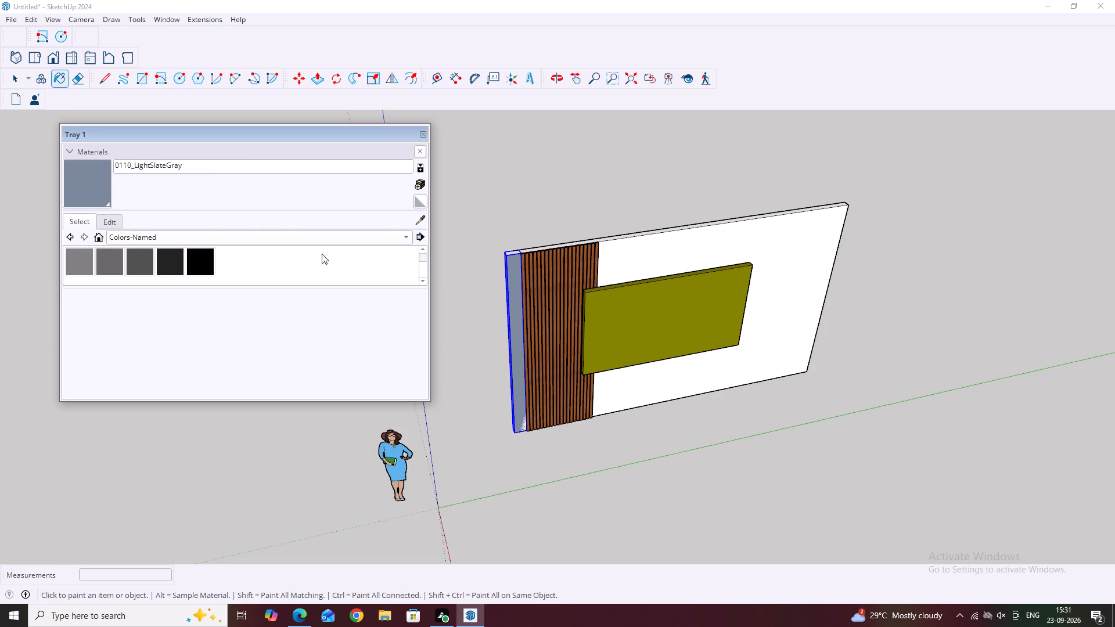
scroll(154, 247, up, 4)
click(380, 260)
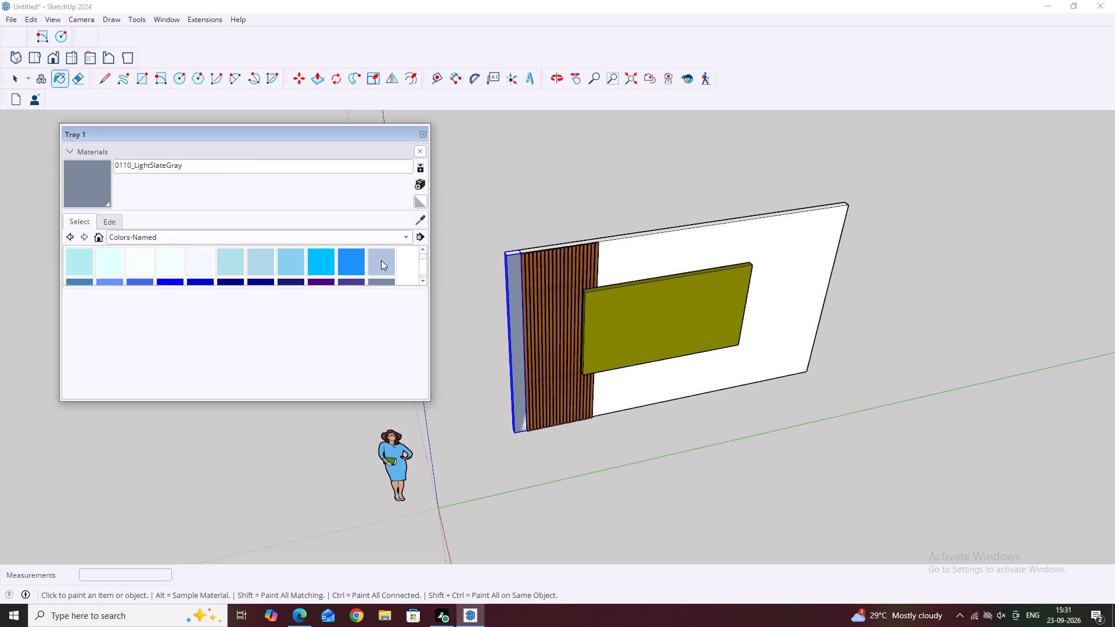
scroll(516, 308, up, 2)
click(513, 302)
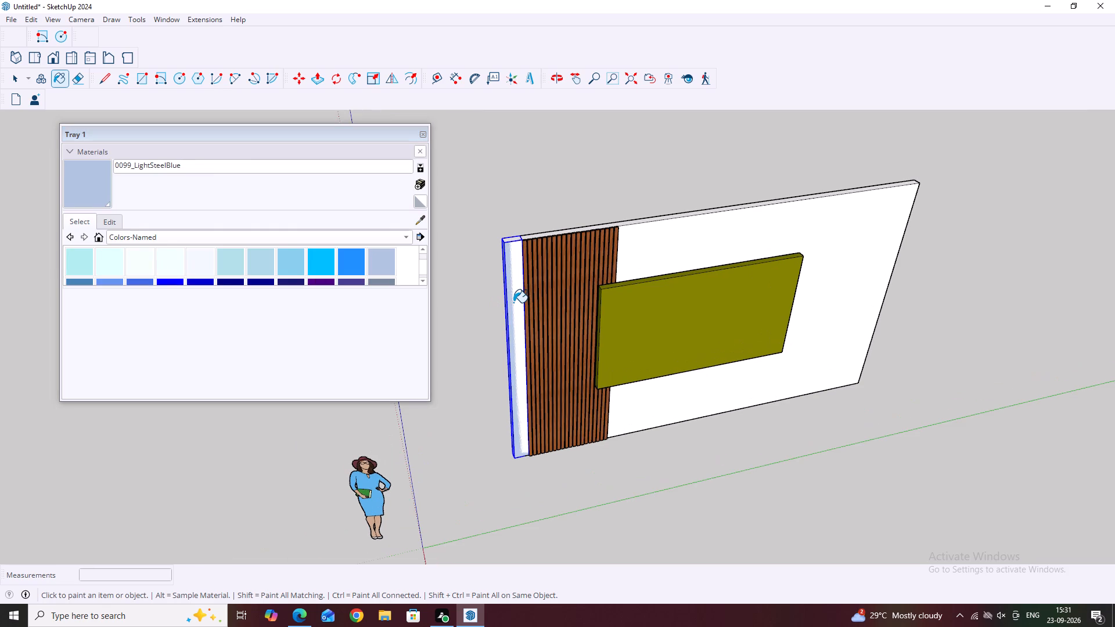
scroll(516, 293, up, 5)
click(512, 273)
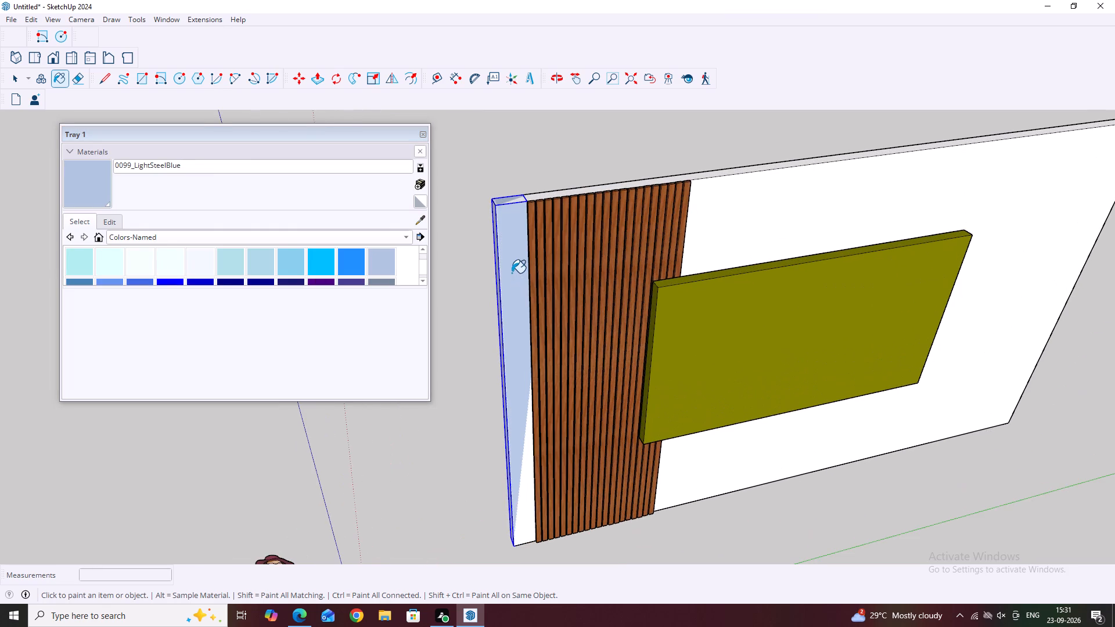
click(526, 463)
click(423, 137)
Deselect the end strip and examine from the front and from above how its front face sits against the wall.
scroll(453, 330, down, 3)
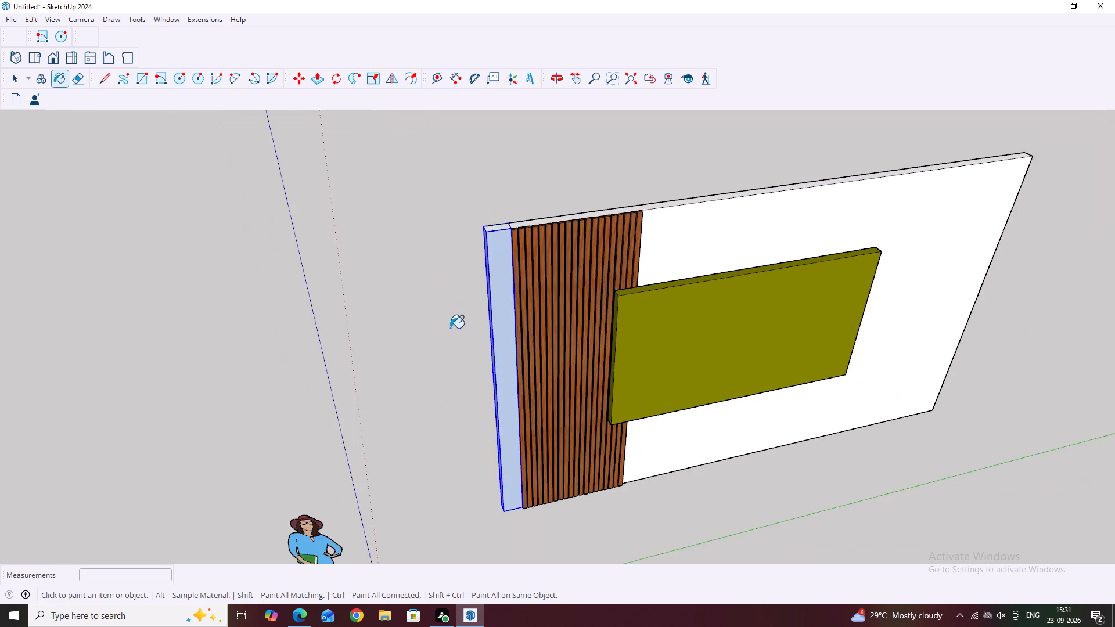
middle_drag(545, 439, 513, 284)
key(Escape)
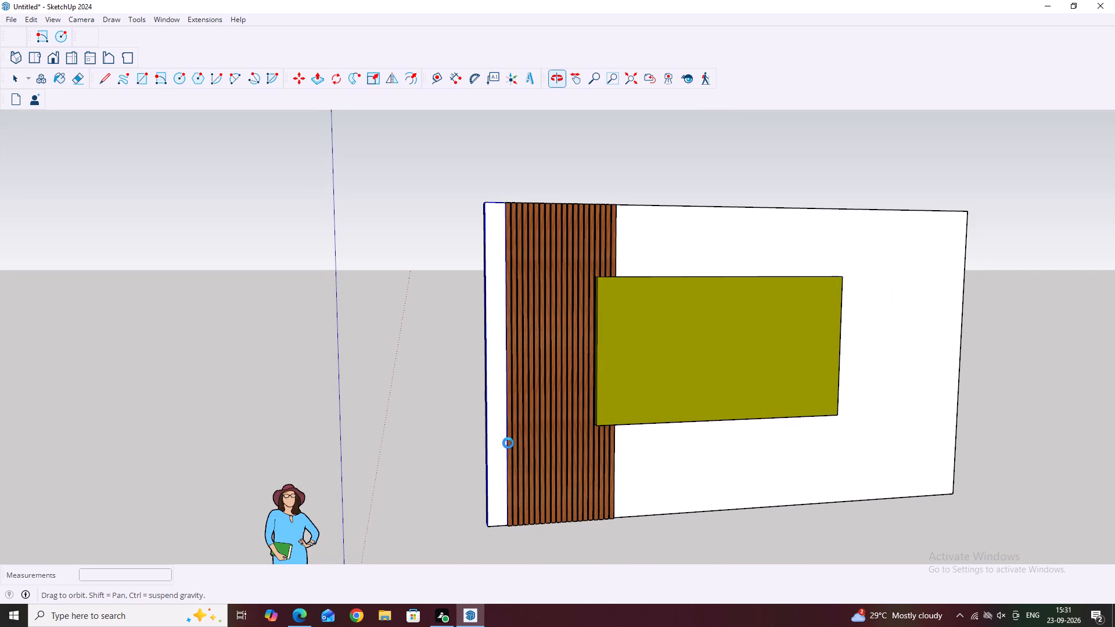
key(space)
scroll(501, 433, down, 4)
scroll(606, 265, down, 11)
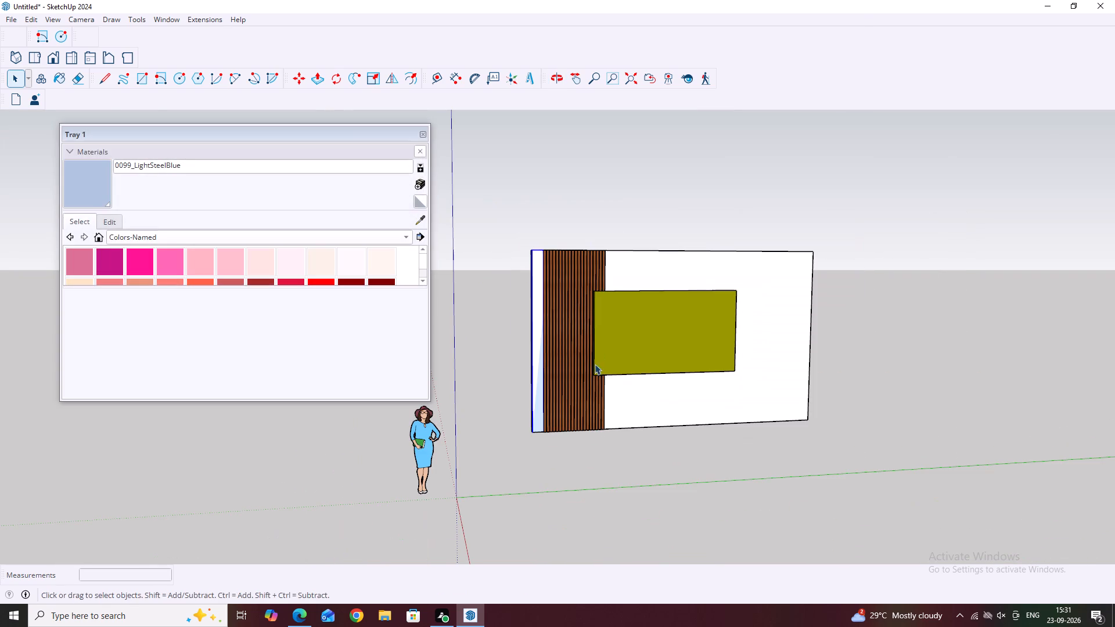
click(422, 132)
click(638, 465)
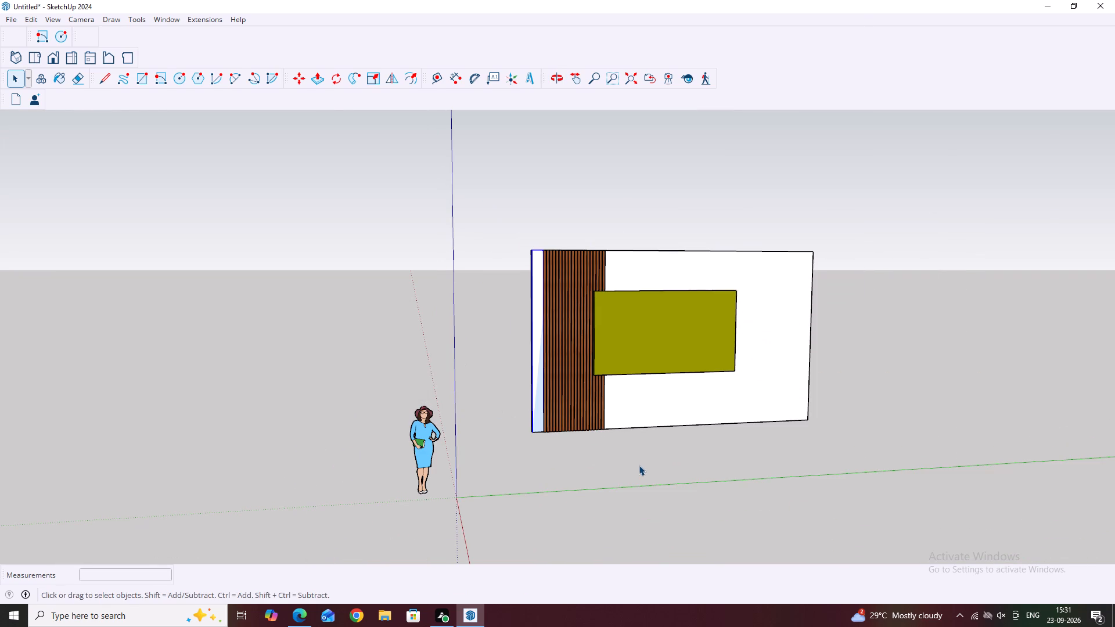
middle_drag(533, 337, 538, 491)
middle_drag(580, 352, 577, 419)
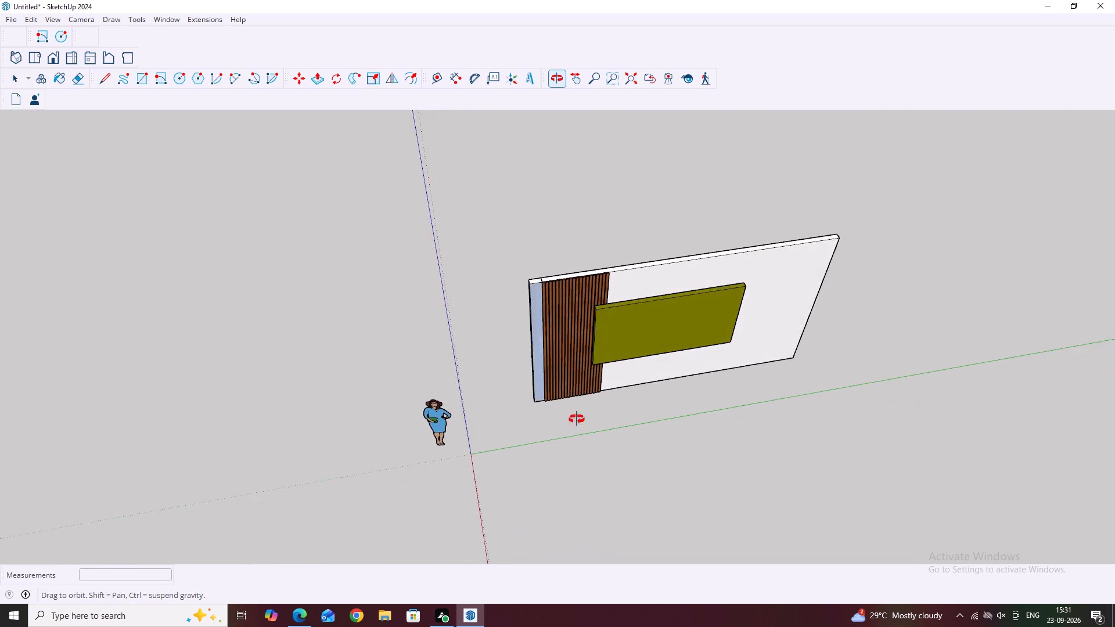
middle_drag(577, 419, 578, 449)
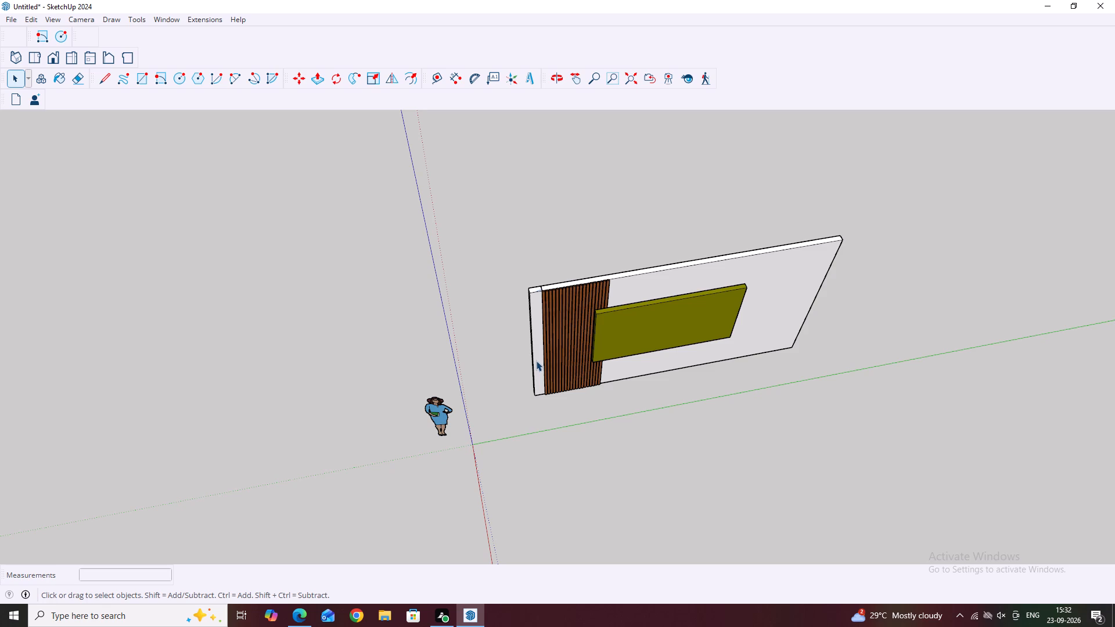
middle_drag(534, 331, 570, 423)
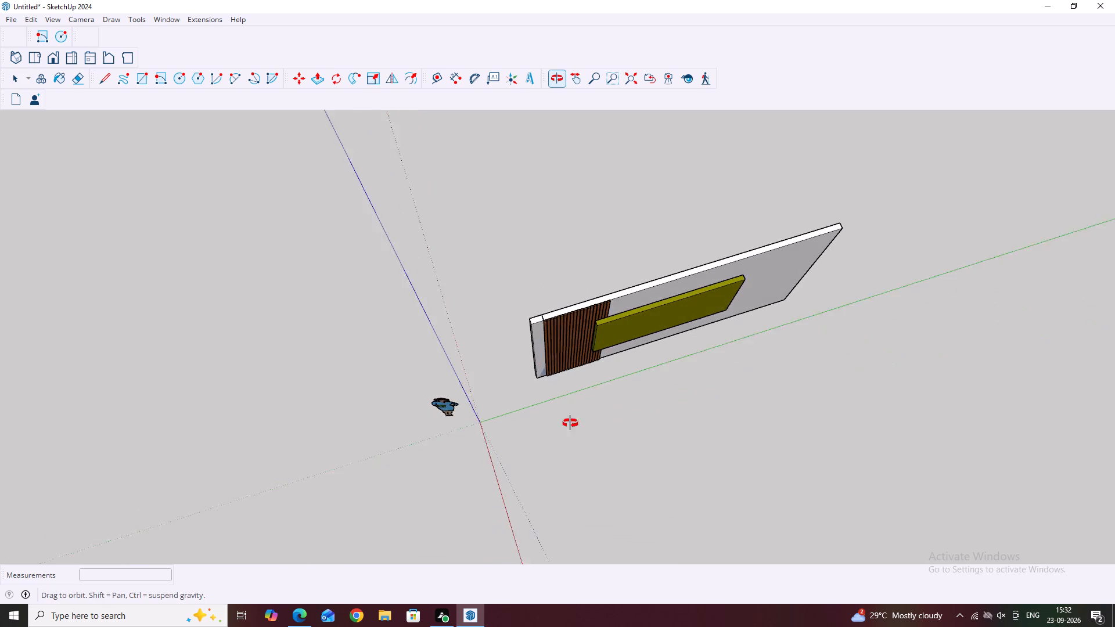
middle_drag(570, 423, 582, 430)
middle_drag(612, 428, 544, 315)
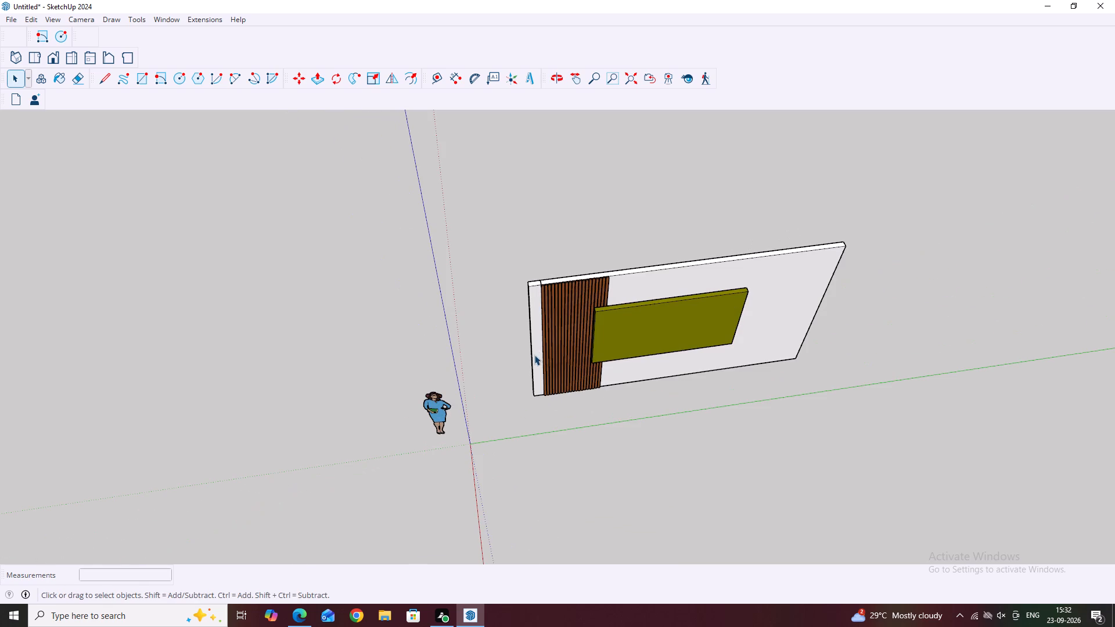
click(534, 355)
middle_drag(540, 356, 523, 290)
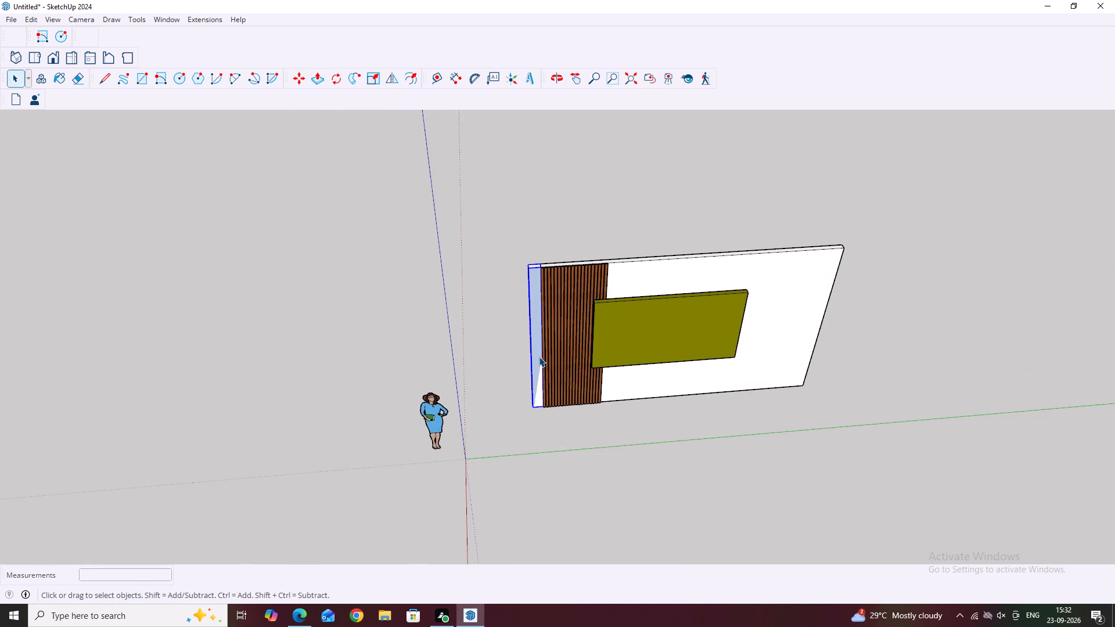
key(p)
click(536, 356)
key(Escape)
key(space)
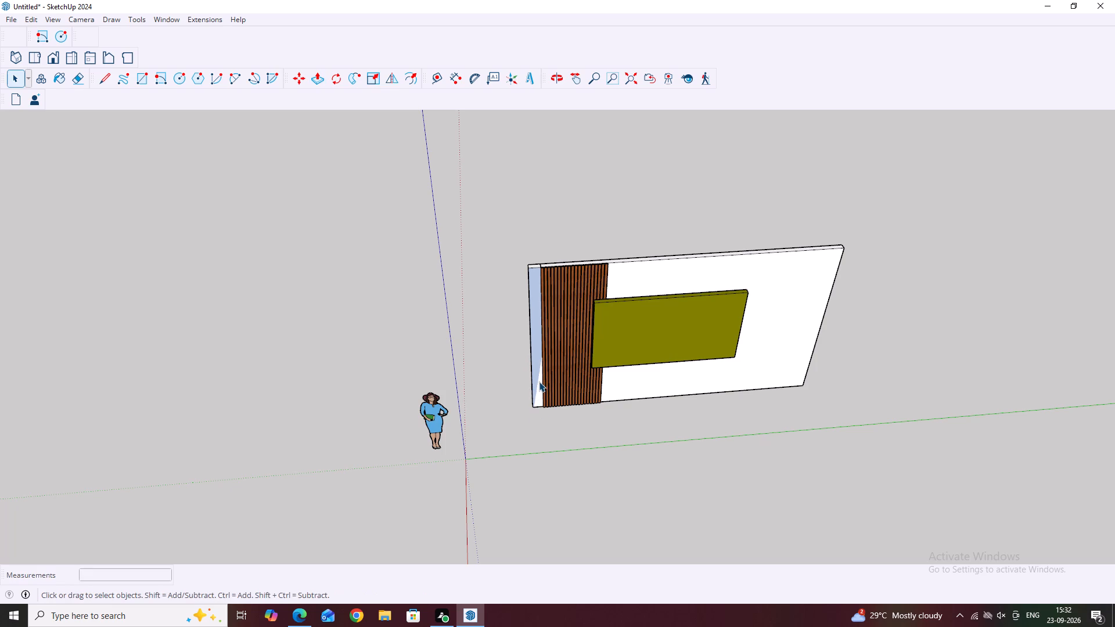
Push/Pull the front face of the light blue end strip beside the slats outward by 10'.
double_click(539, 381)
key(p)
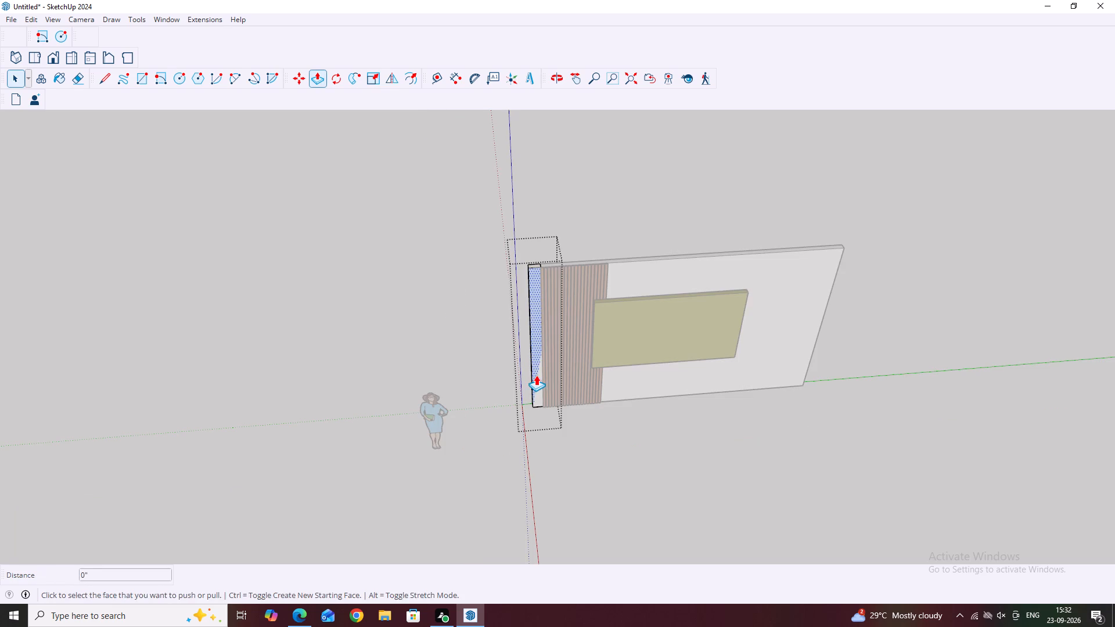
click(535, 374)
scroll(545, 452, down, 1)
middle_drag(576, 475, 547, 474)
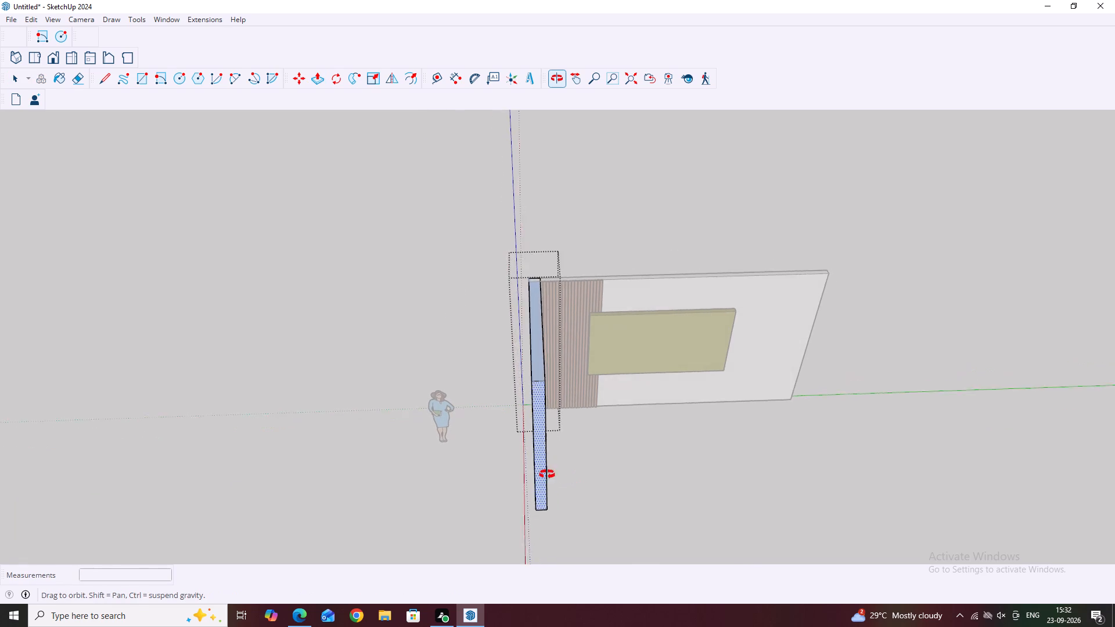
middle_drag(547, 474, 513, 472)
text(10')
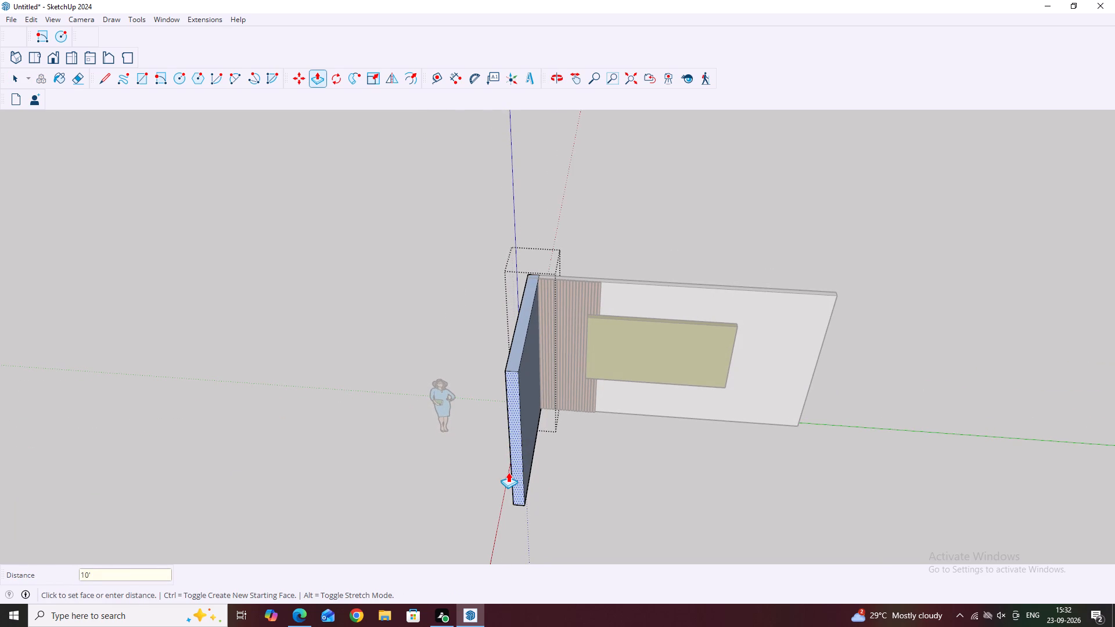
key(Return)
middle_drag(573, 507, 573, 439)
key(space)
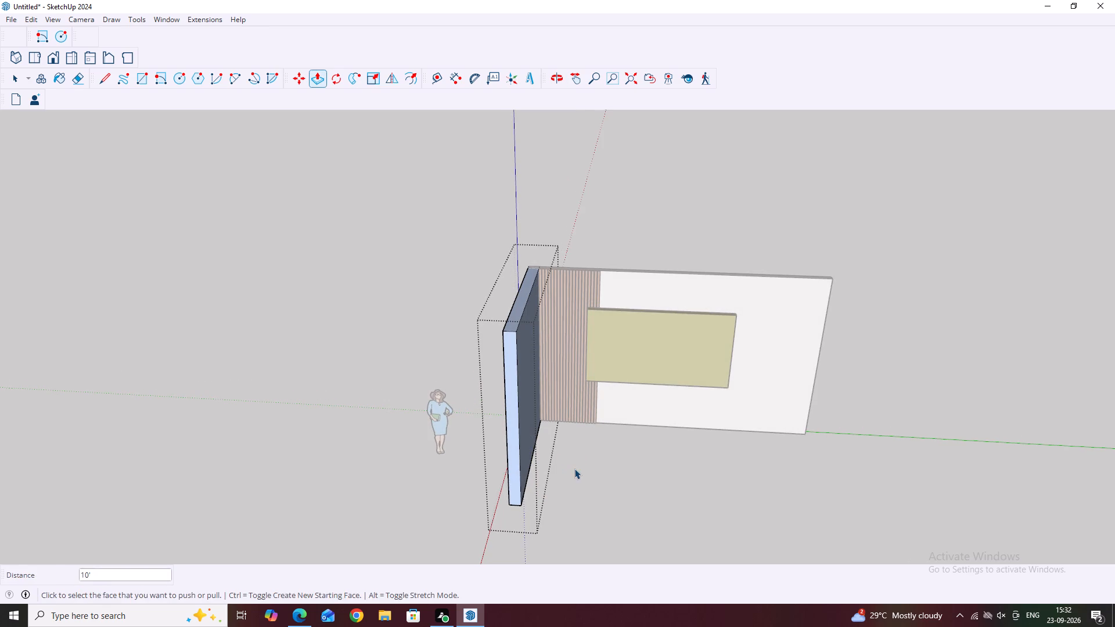
click(605, 474)
Examine the extended light blue side wall, the slats and the olive slab from the front, side, above and close up.
scroll(573, 449, down, 2)
middle_drag(598, 484, 627, 365)
middle_drag(546, 346, 547, 348)
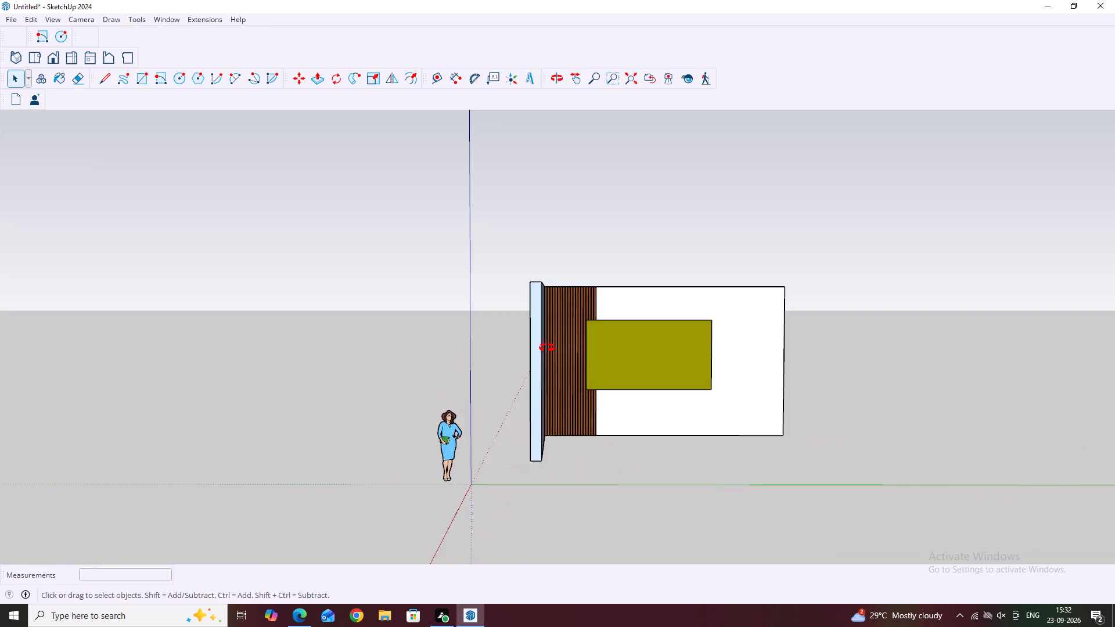
middle_drag(547, 348, 566, 452)
middle_drag(506, 356, 696, 362)
middle_drag(594, 330, 597, 384)
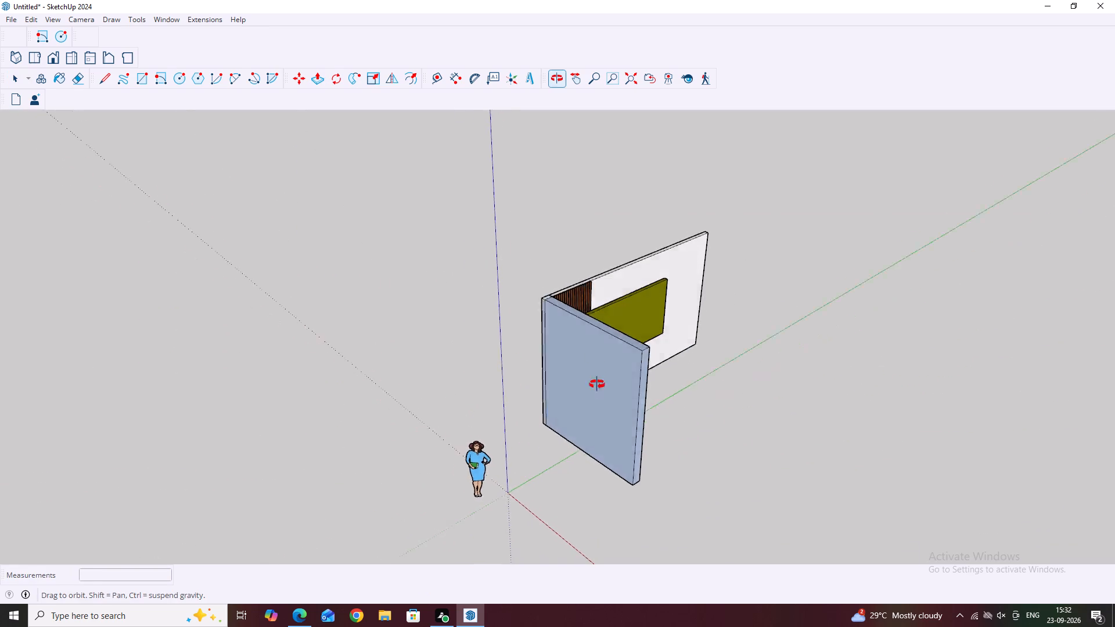
middle_drag(597, 384, 527, 470)
middle_drag(592, 313, 533, 275)
middle_drag(699, 389, 607, 327)
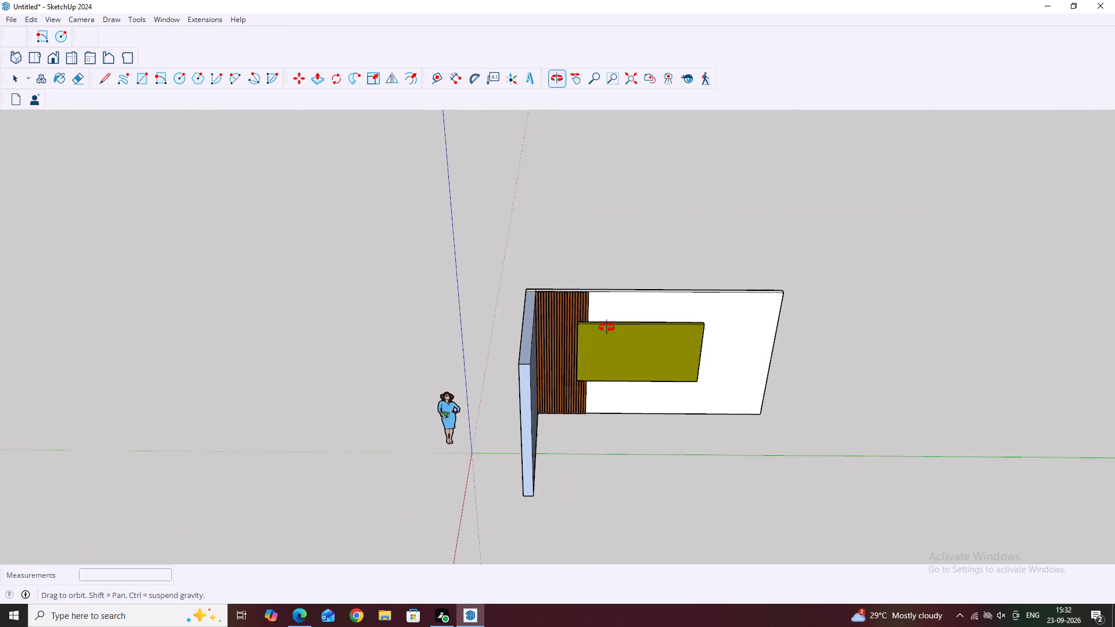
middle_drag(607, 327, 547, 345)
middle_drag(614, 348, 624, 269)
scroll(624, 276, up, 1)
middle_drag(675, 362, 695, 277)
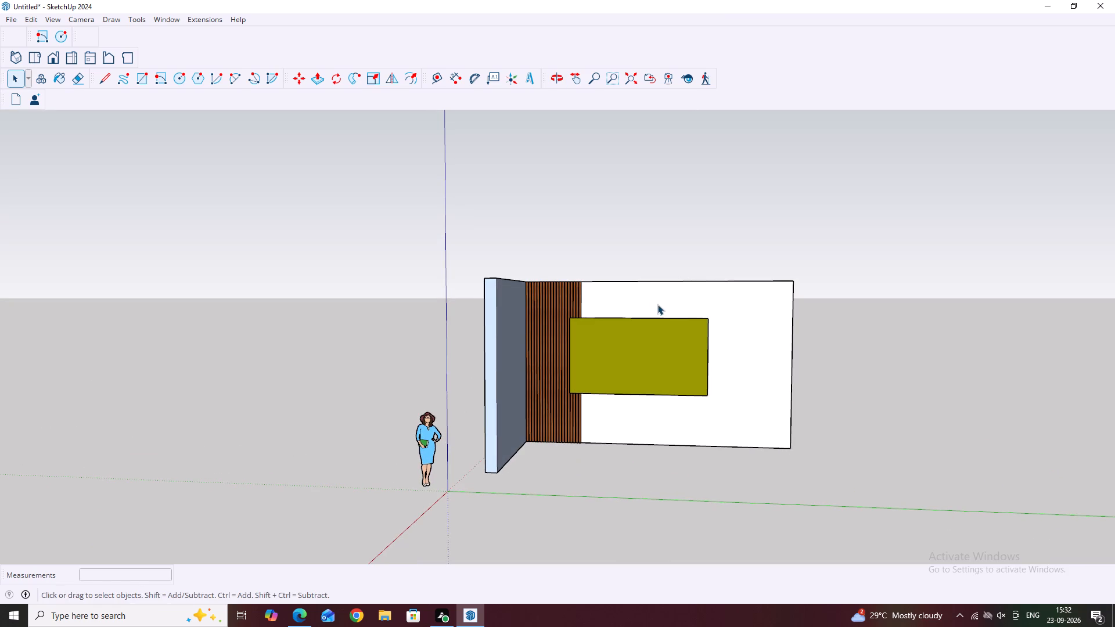
middle_drag(580, 297, 665, 306)
scroll(628, 305, up, 1)
click(625, 303)
middle_drag(612, 319, 618, 372)
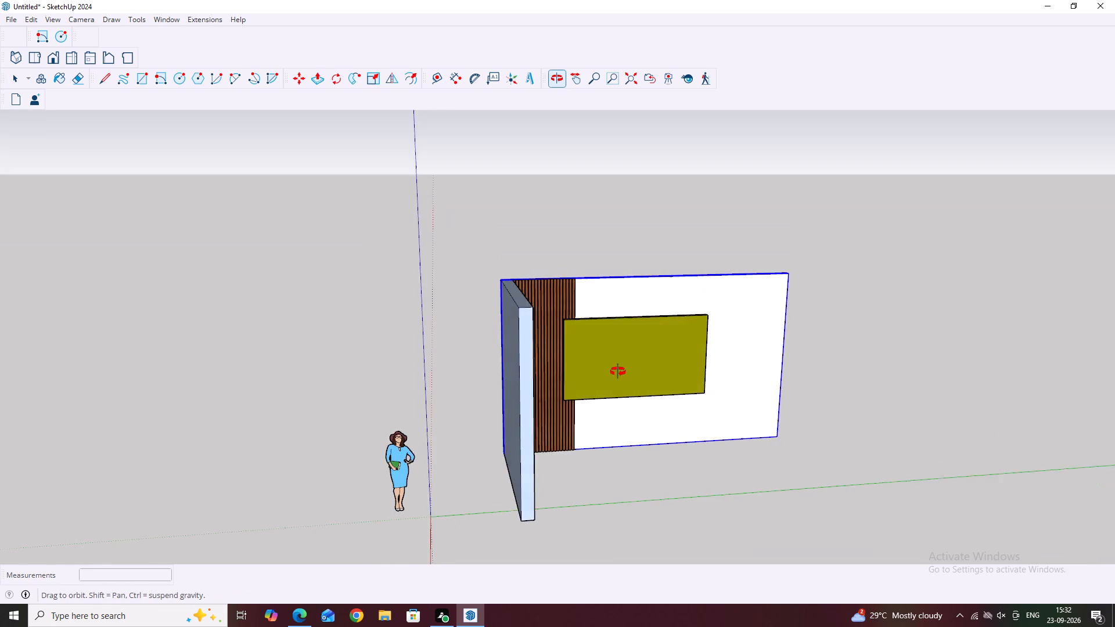
middle_drag(618, 372, 679, 427)
key(space)
click(810, 423)
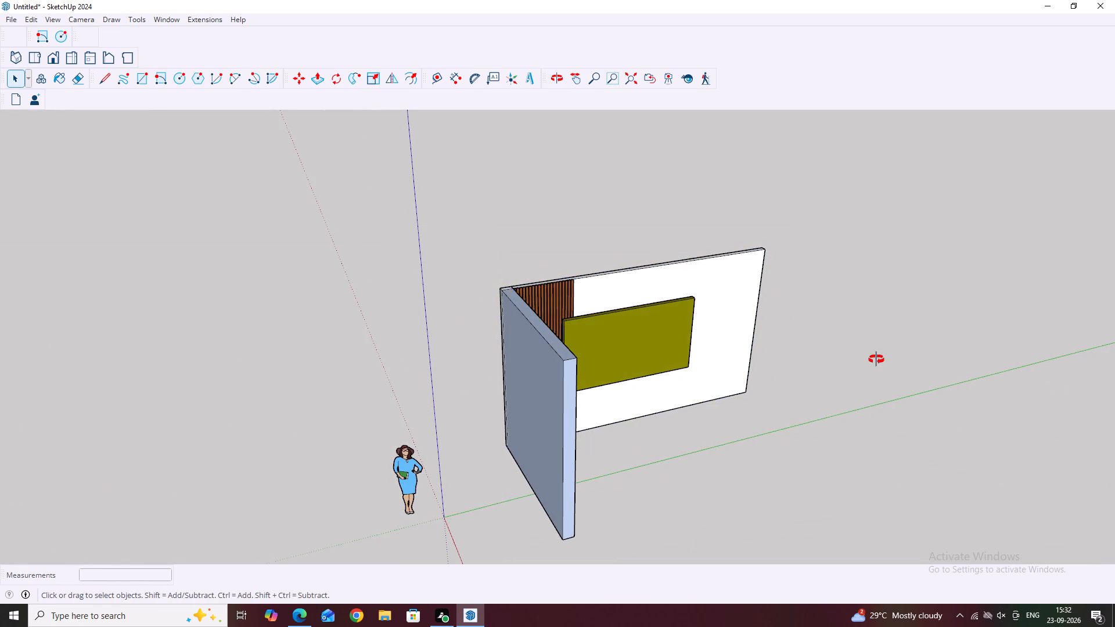
middle_drag(876, 359, 816, 266)
middle_drag(658, 460, 495, 400)
middle_drag(487, 405, 487, 464)
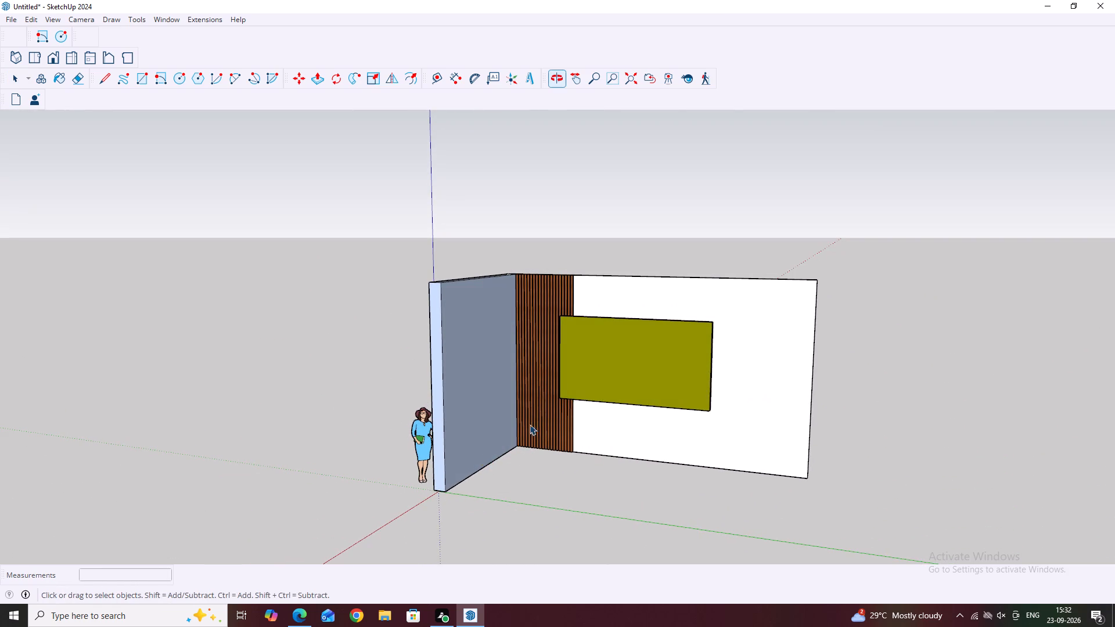
middle_drag(770, 286, 805, 318)
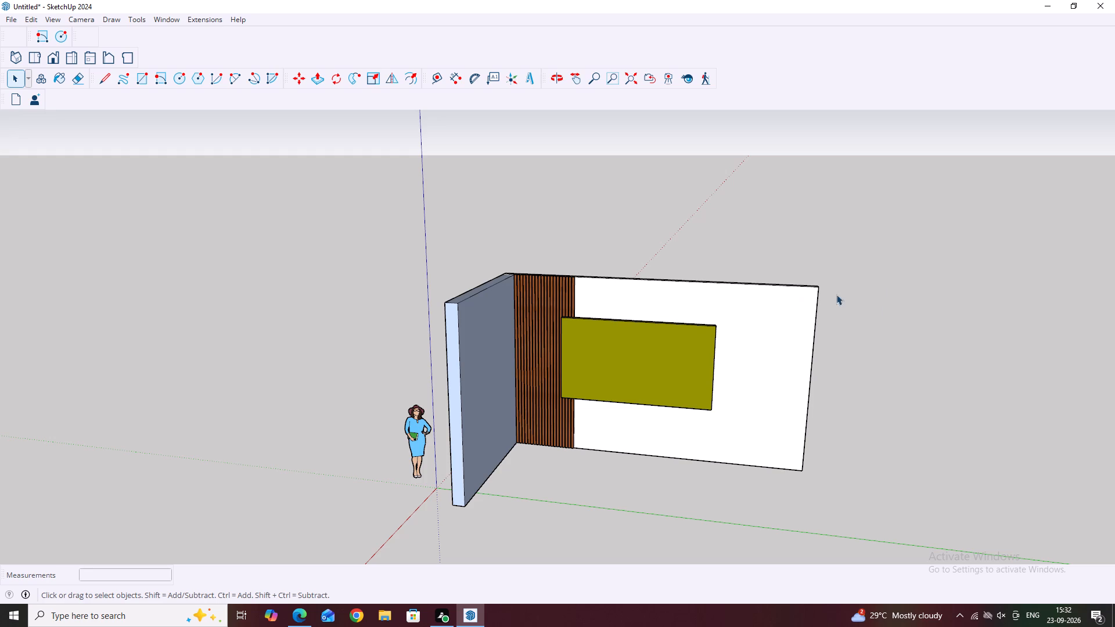
middle_drag(763, 313, 835, 322)
scroll(528, 437, up, 6)
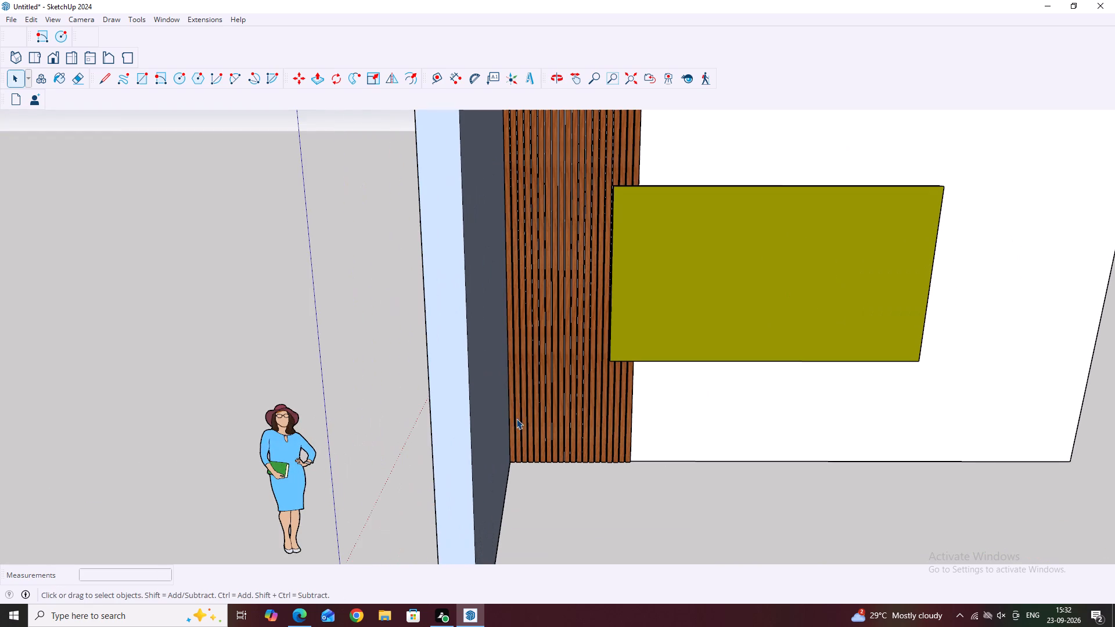
scroll(516, 419, up, 1)
scroll(580, 401, up, 7)
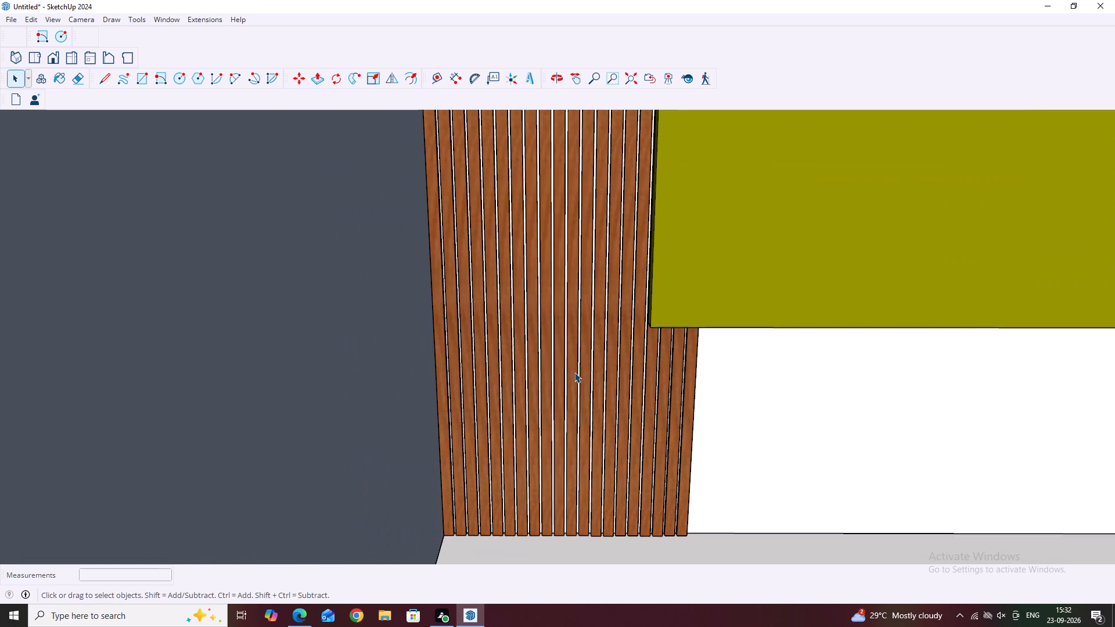
scroll(574, 372, down, 14)
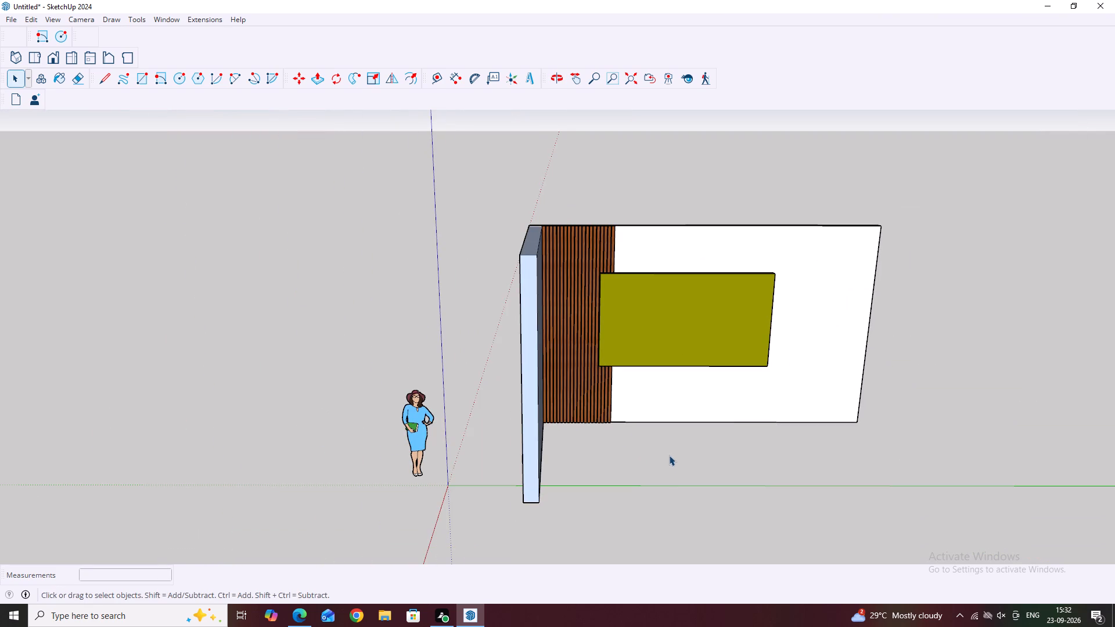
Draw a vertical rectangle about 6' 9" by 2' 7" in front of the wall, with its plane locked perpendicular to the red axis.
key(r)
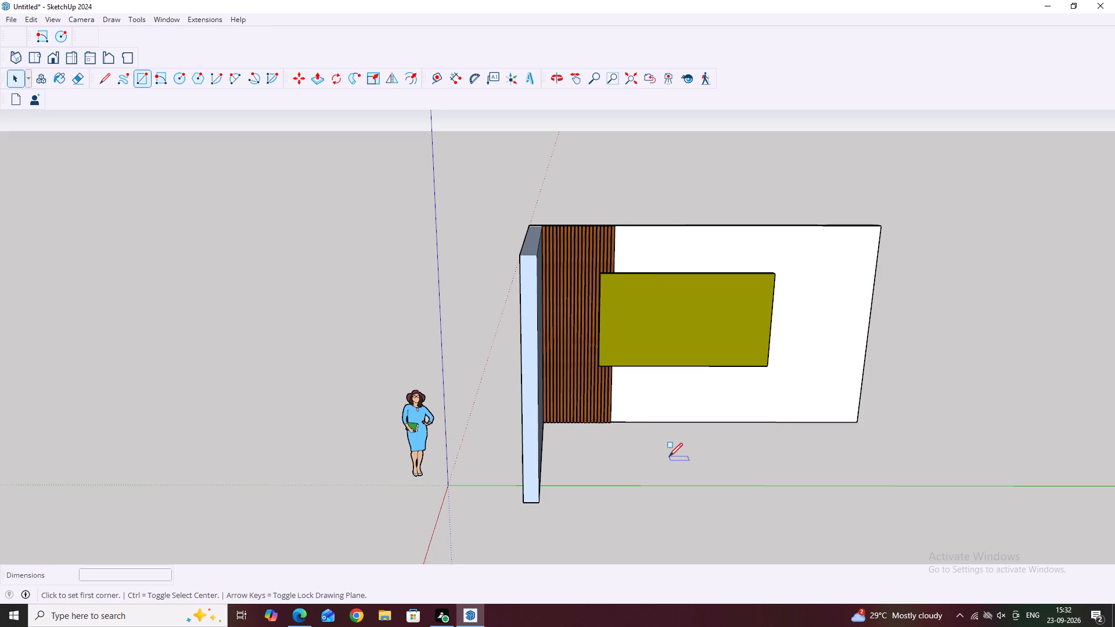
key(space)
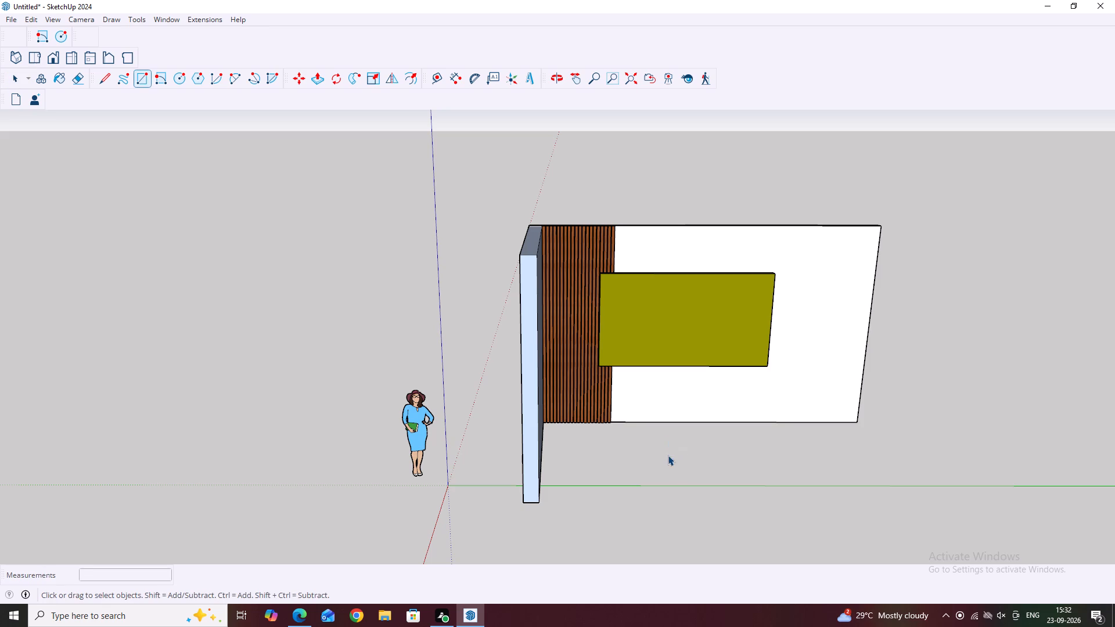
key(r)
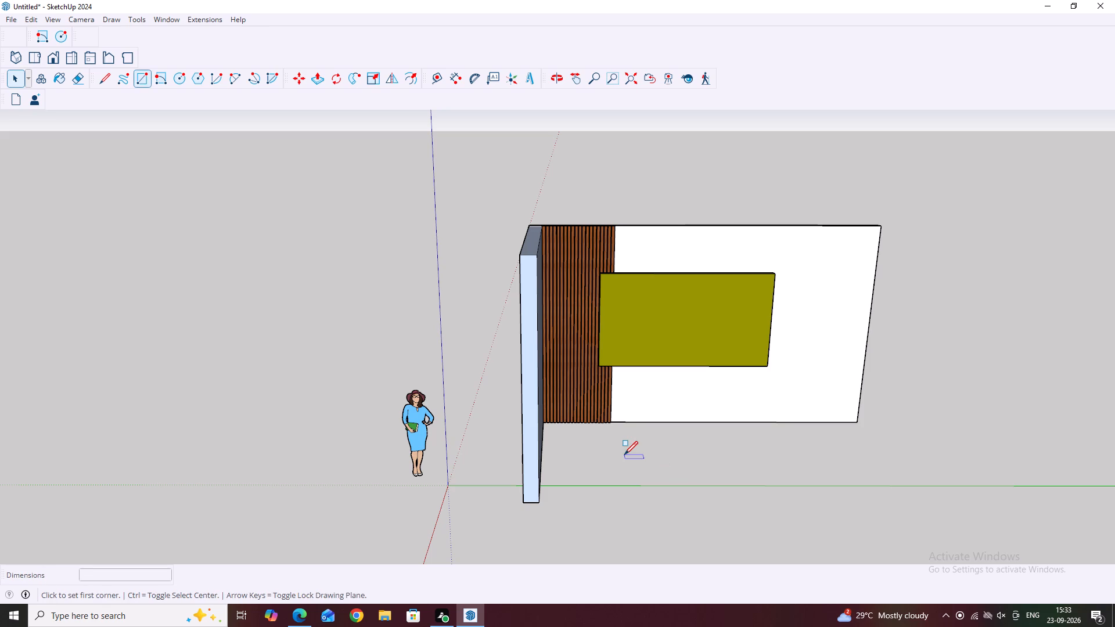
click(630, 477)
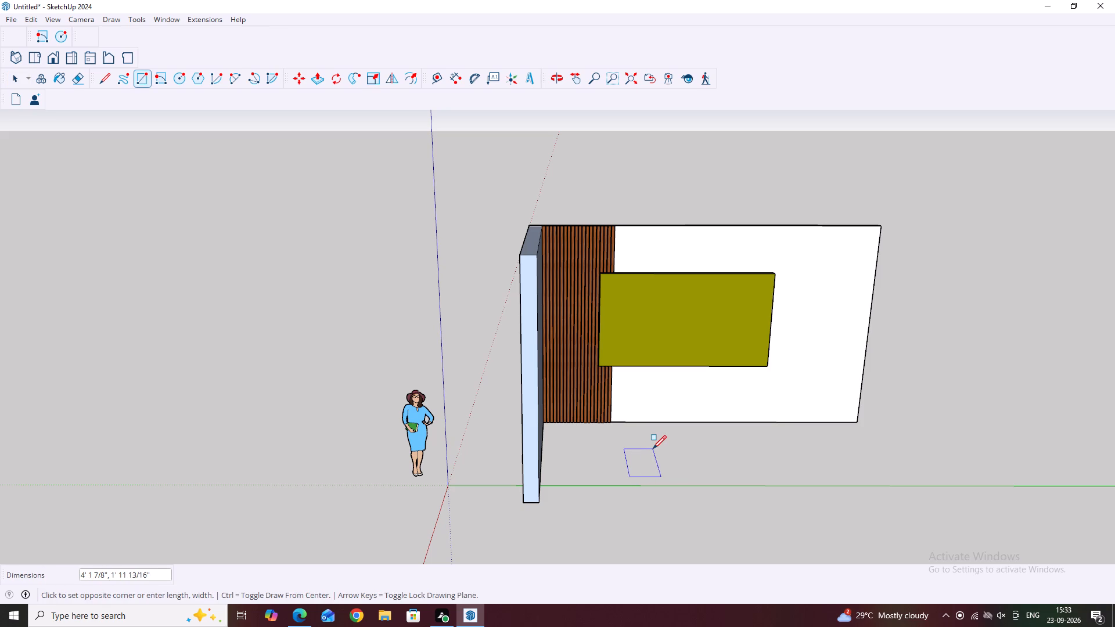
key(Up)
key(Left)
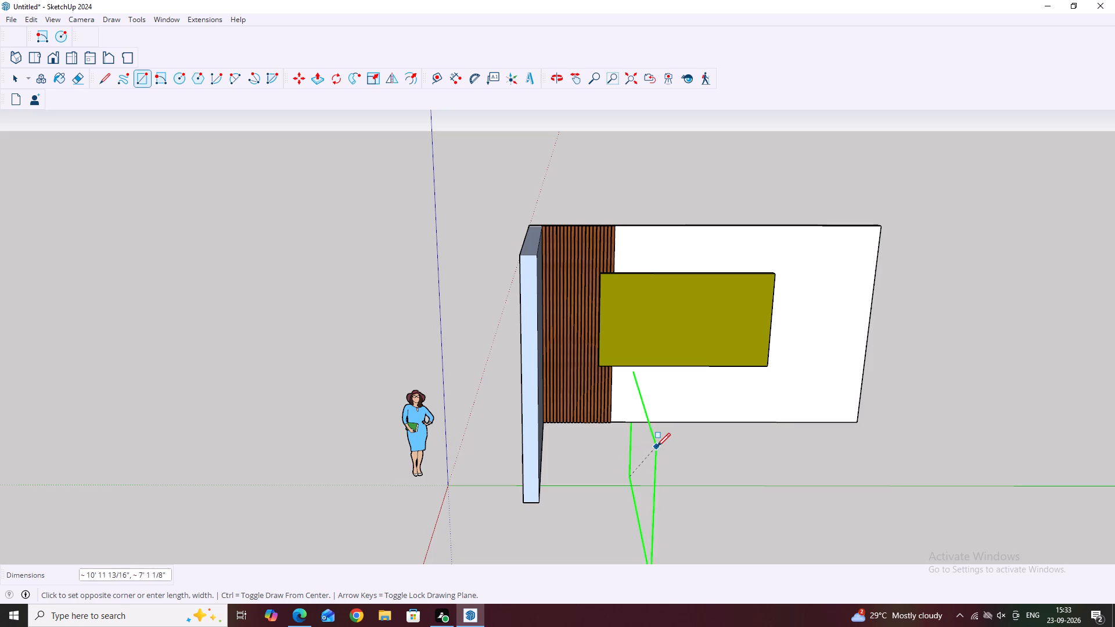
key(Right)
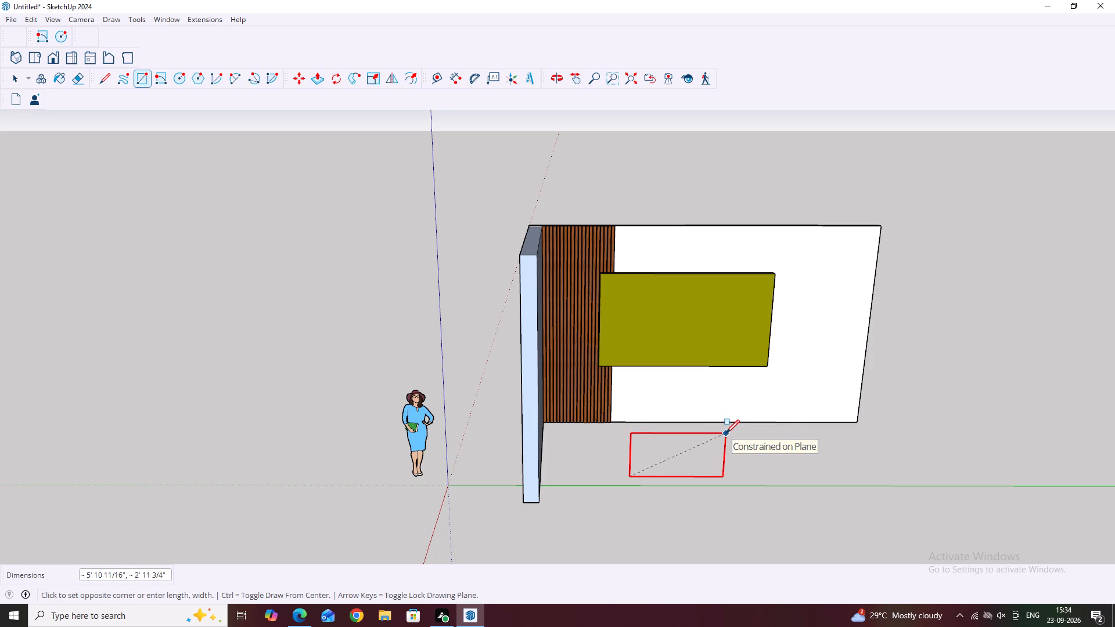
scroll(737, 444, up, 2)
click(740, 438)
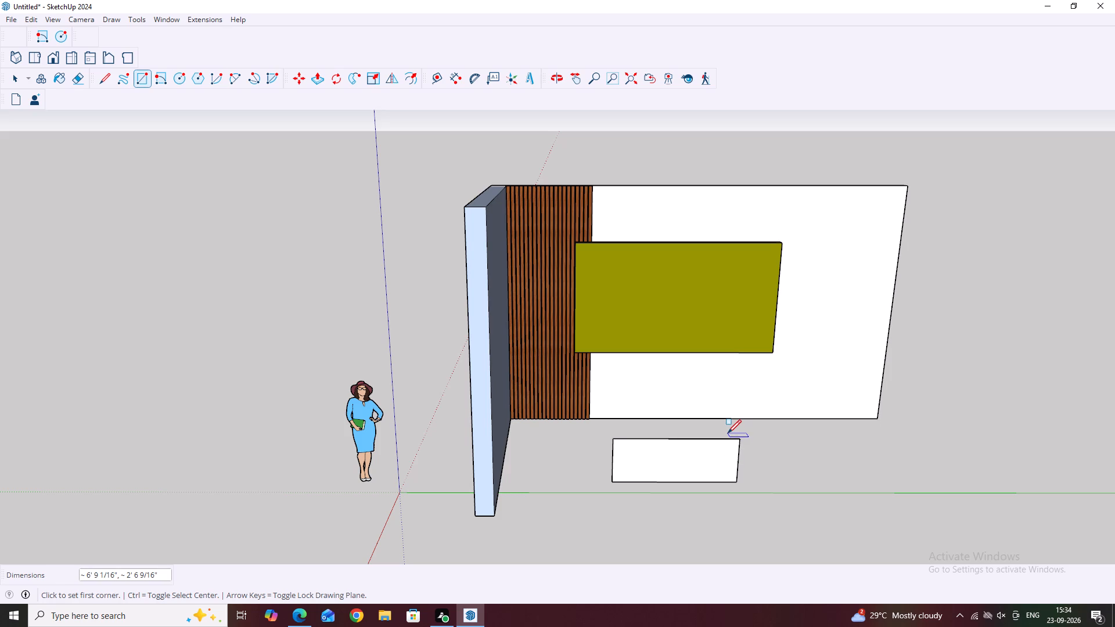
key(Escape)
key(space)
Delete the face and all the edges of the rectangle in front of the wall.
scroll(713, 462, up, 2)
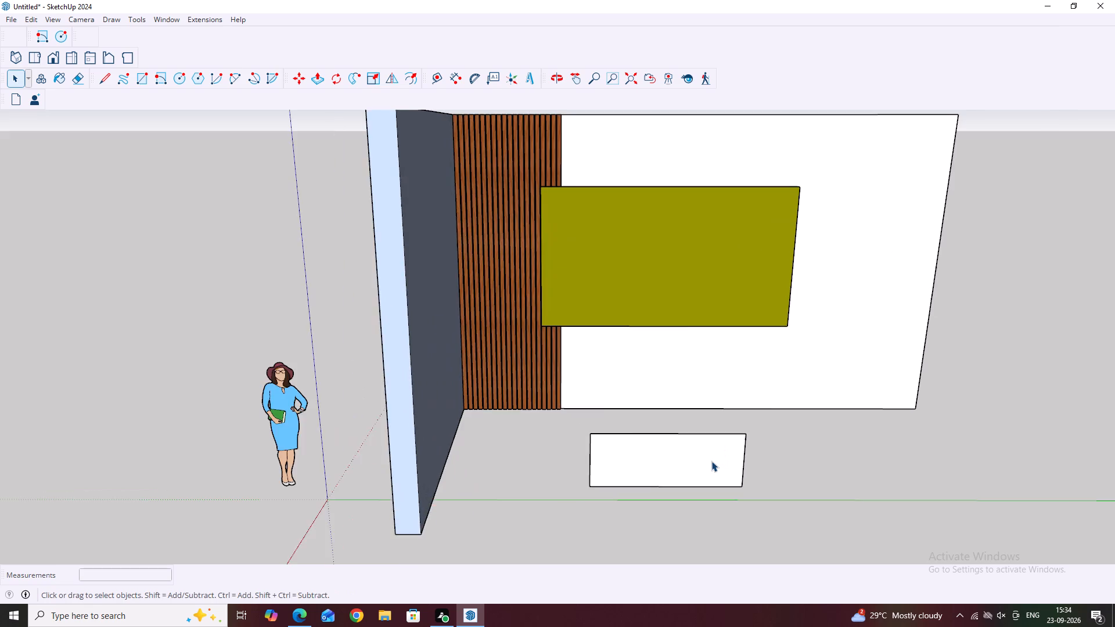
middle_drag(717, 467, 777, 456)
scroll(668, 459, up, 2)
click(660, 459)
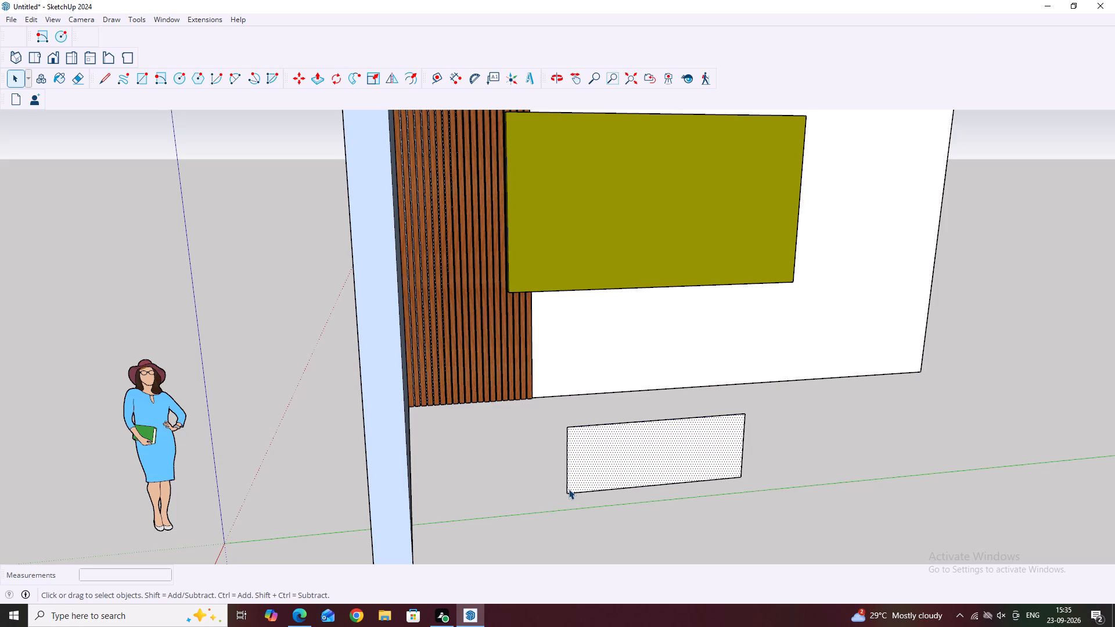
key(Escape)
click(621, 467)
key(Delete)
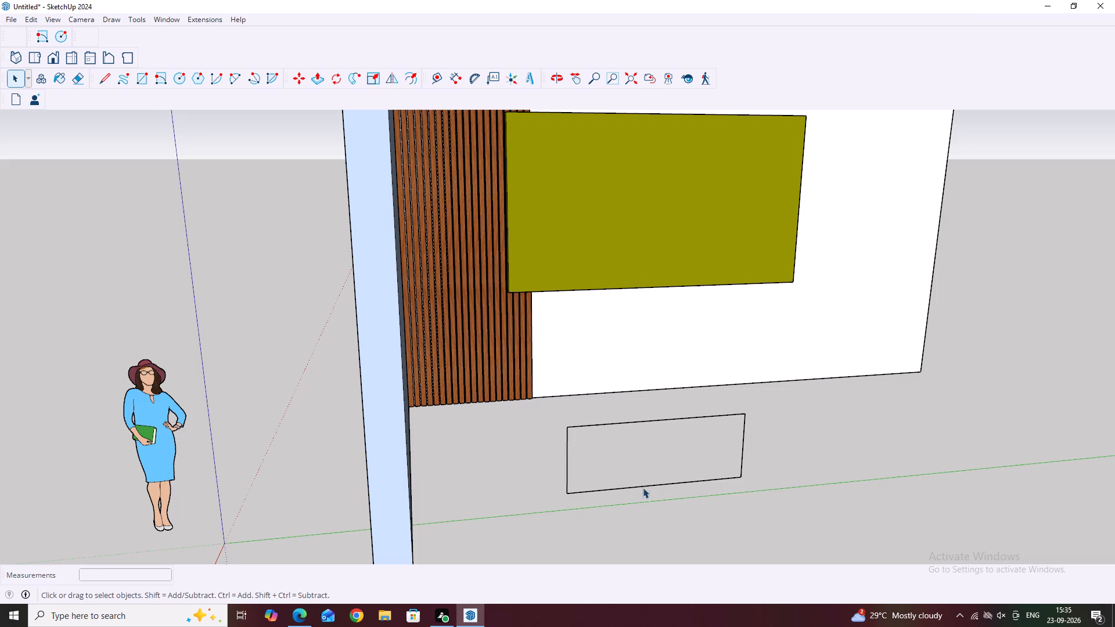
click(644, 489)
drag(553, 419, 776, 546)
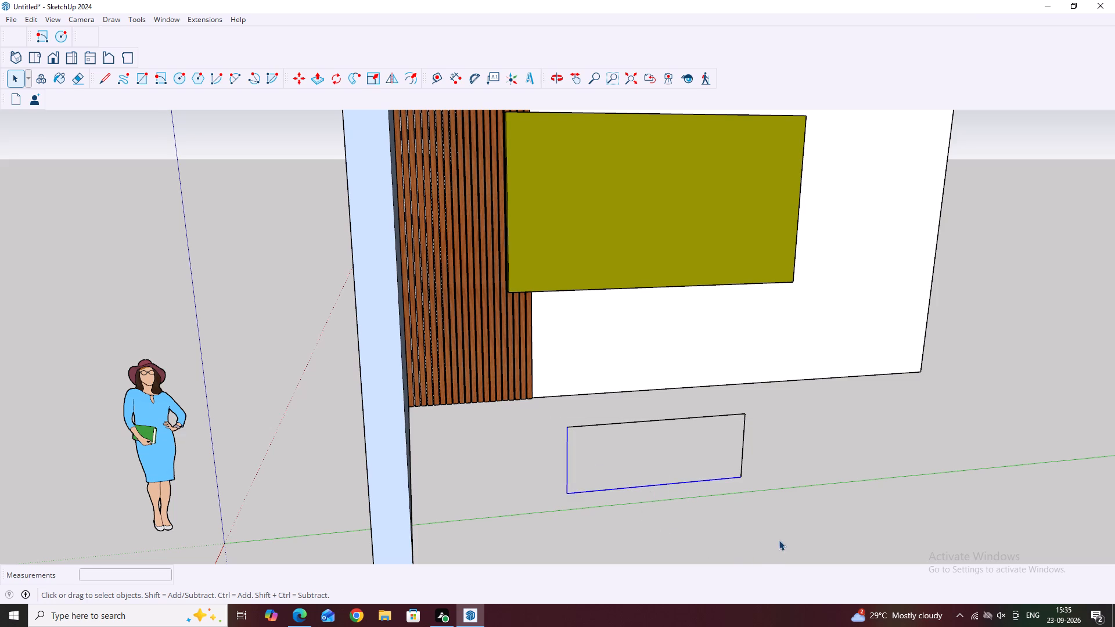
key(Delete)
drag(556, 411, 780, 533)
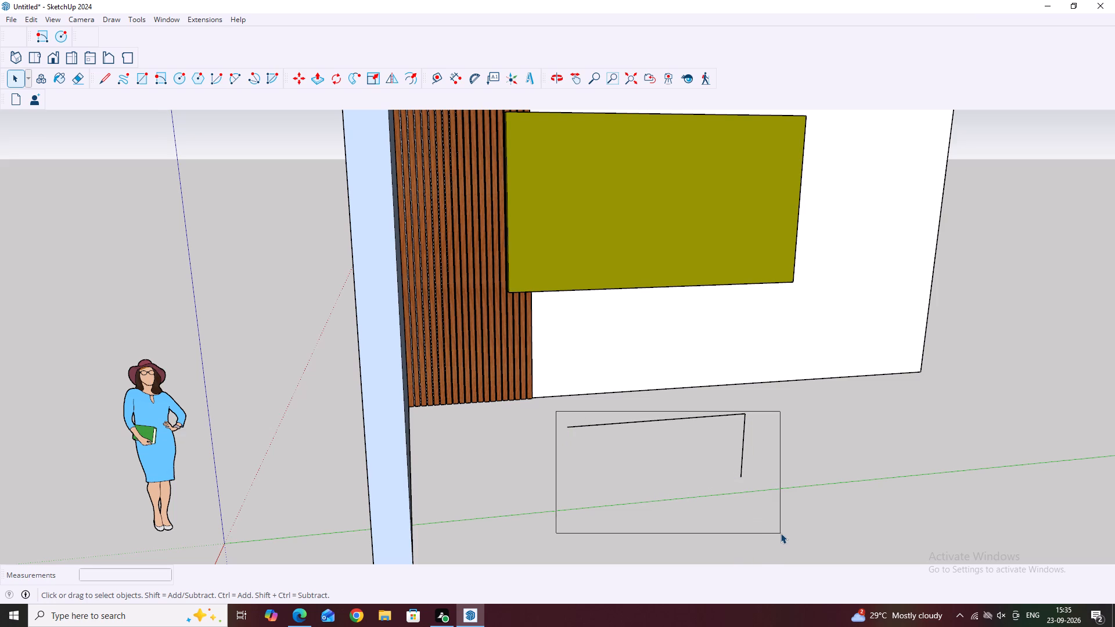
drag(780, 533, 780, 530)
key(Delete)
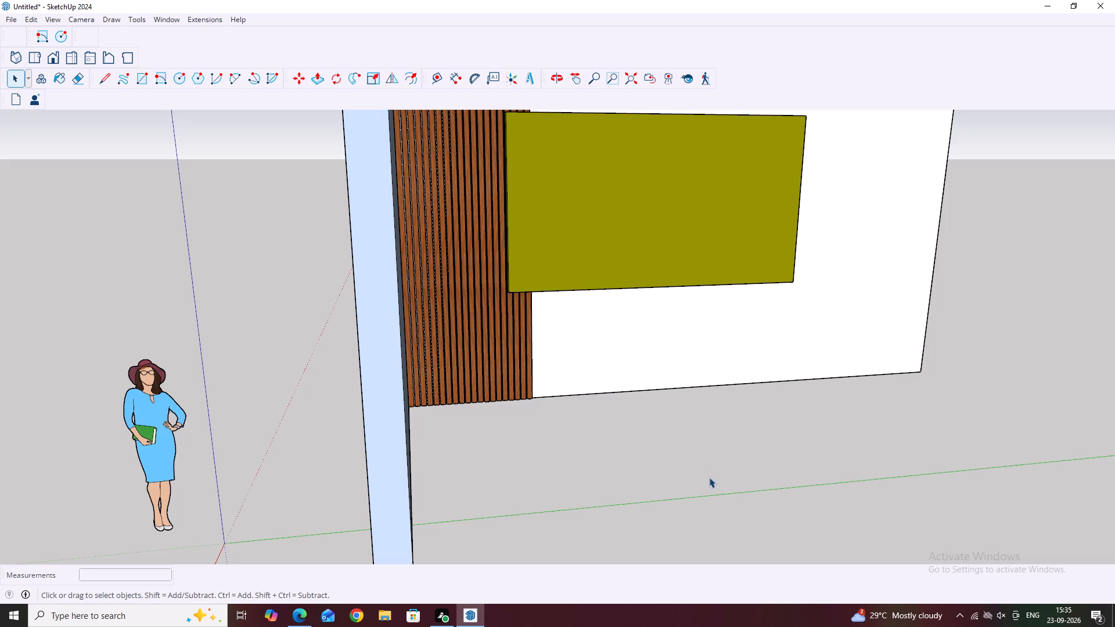
Draw a vertical 23.6" by 11.5" rectangle in front of the wall, with its plane locked perpendicular to the red axis.
scroll(712, 489, down, 1)
key(r)
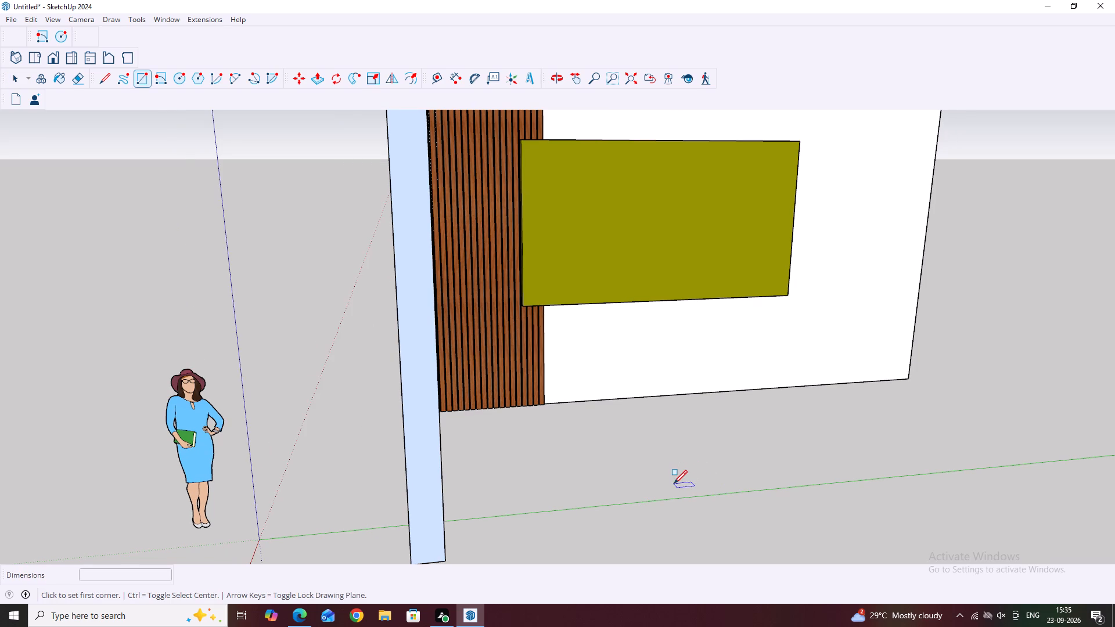
click(673, 484)
key(Up)
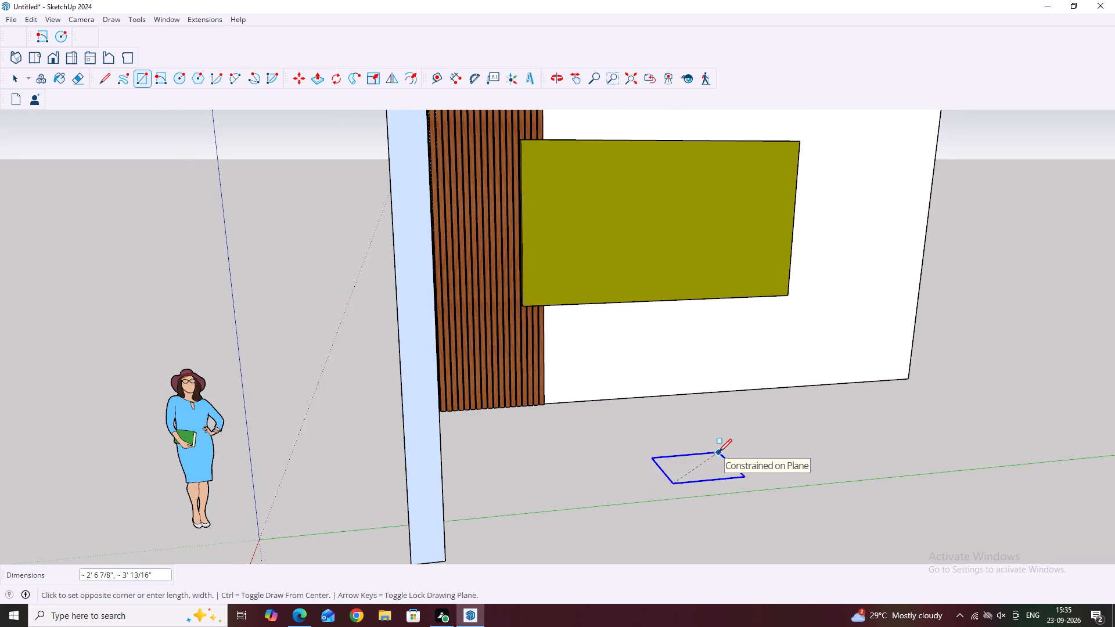
key(Right)
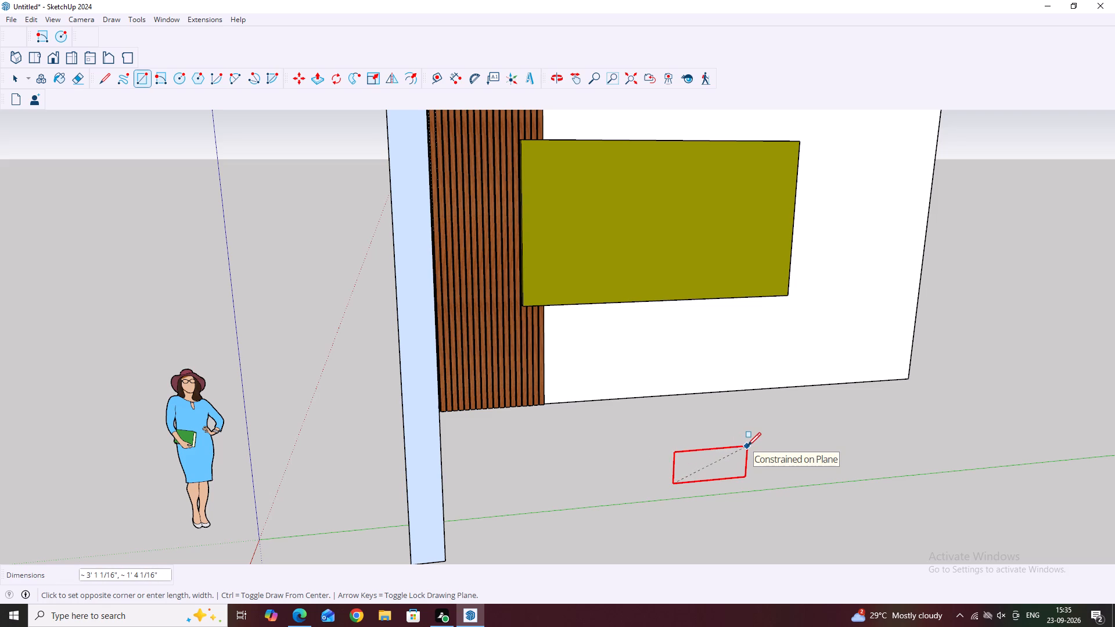
key(2)
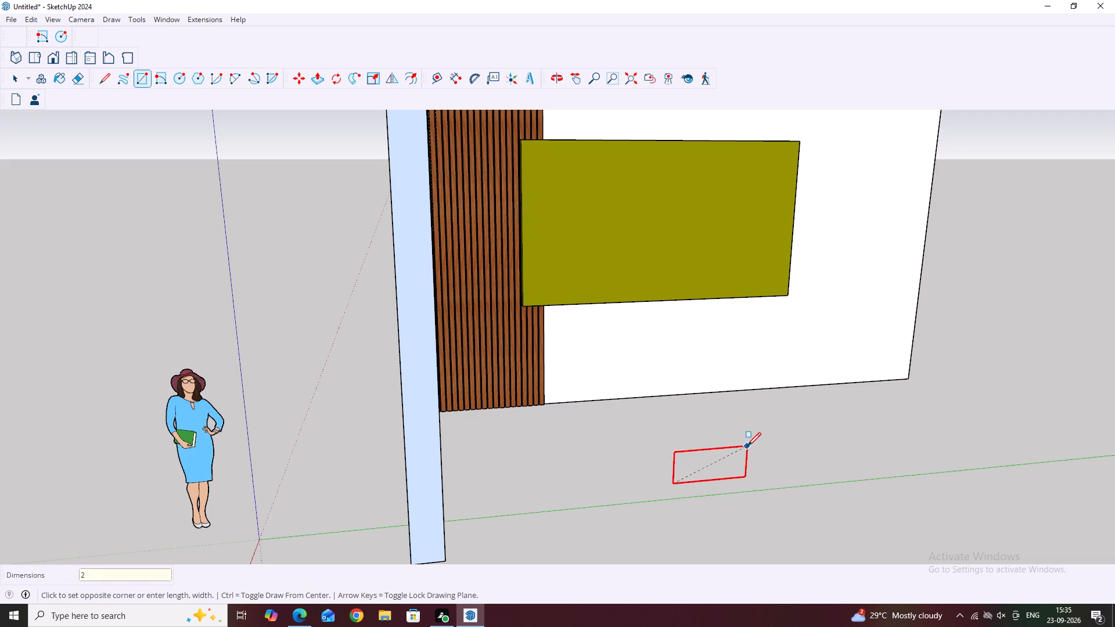
key(3)
text(.6)
key(shift+quotedbl)
key(comma)
text(30)
key(0)
key(BackSpace)
key(BackSpace)
key(BackSpace)
key(1)
key(1)
key(0)
key(BackSpace)
text(.5)
key(shift+quotedbl)
key(Return)
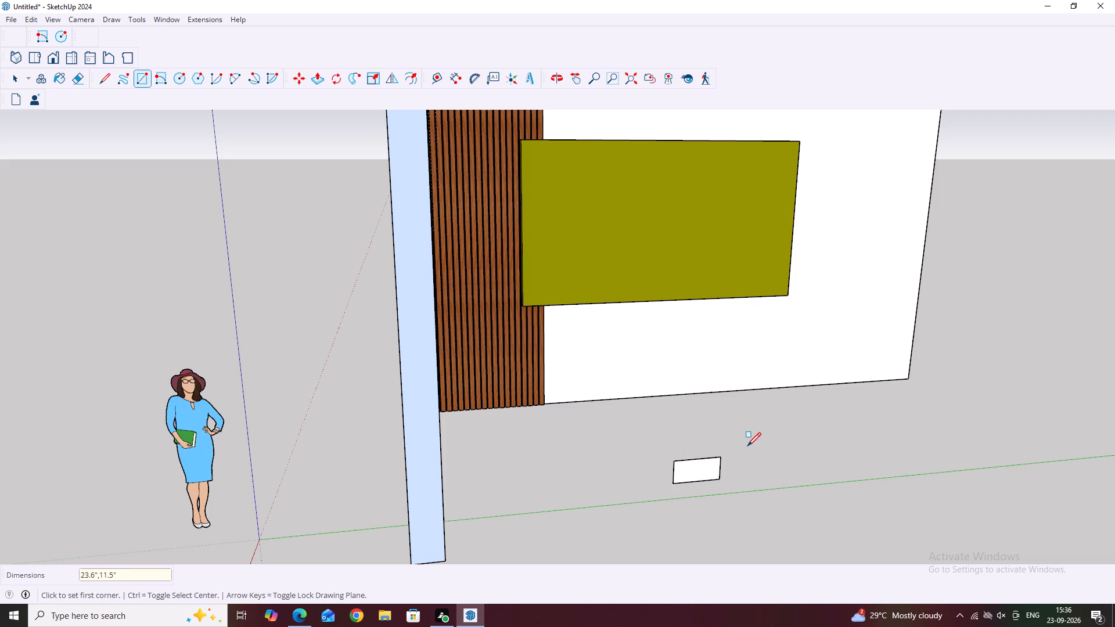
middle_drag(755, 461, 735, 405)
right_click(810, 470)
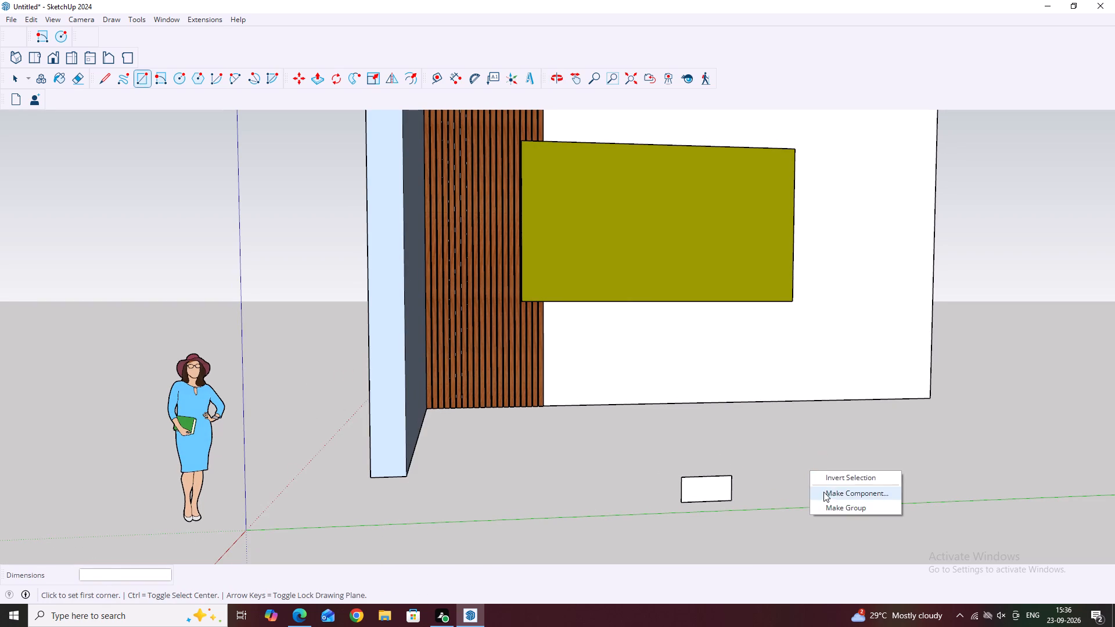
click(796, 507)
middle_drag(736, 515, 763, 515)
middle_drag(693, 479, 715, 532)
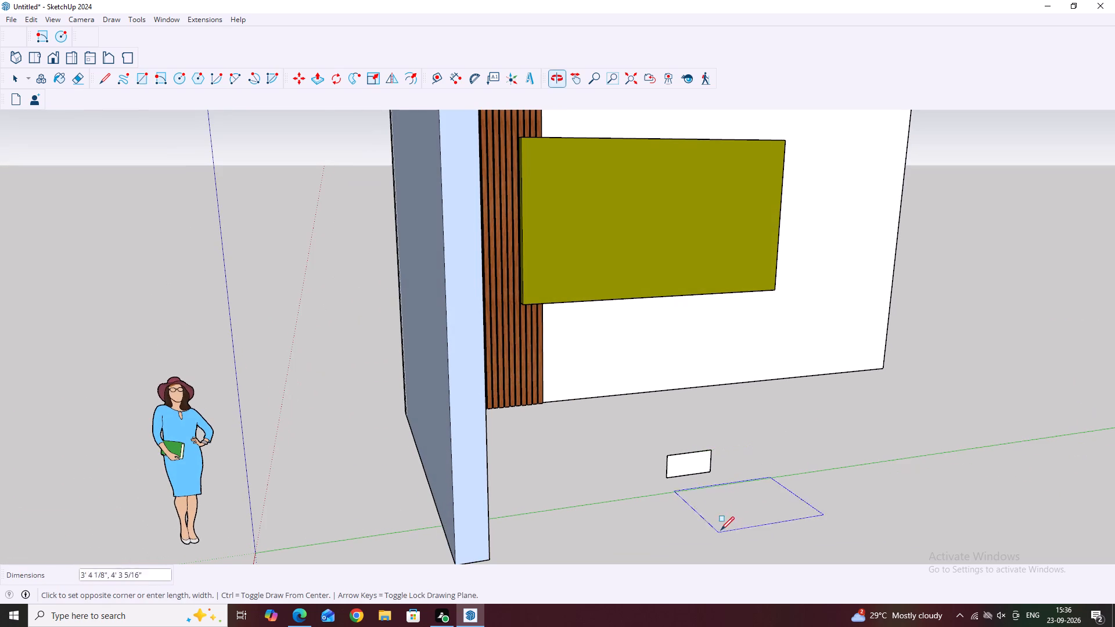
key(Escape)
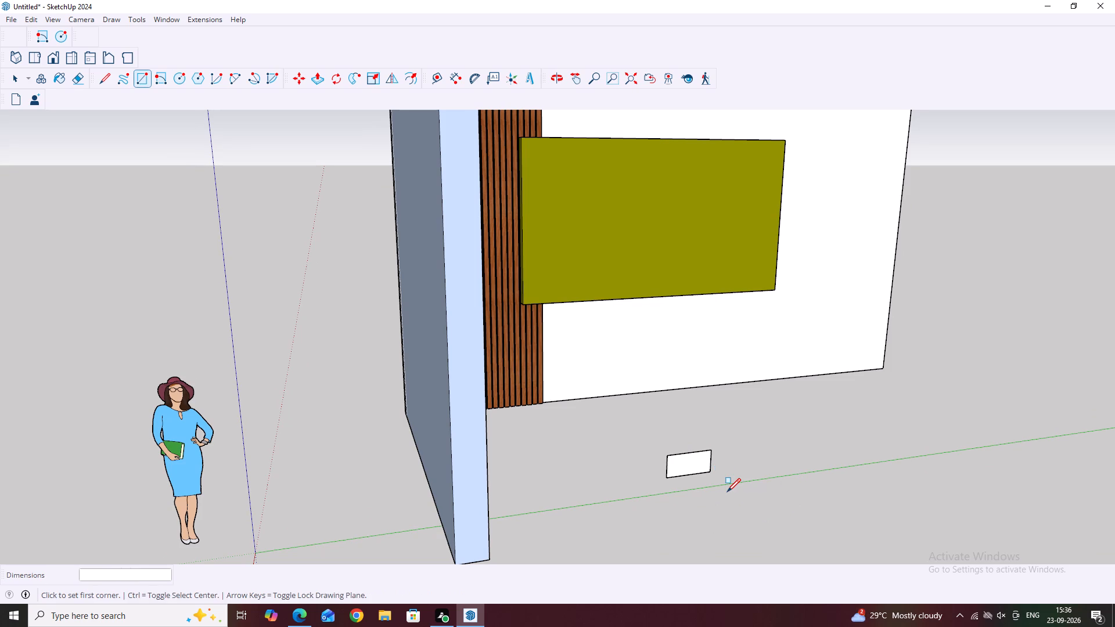
Make the small rectangle in front of the wall, face and edges together, into a component with the default settings.
key(space)
middle_drag(678, 474, 696, 495)
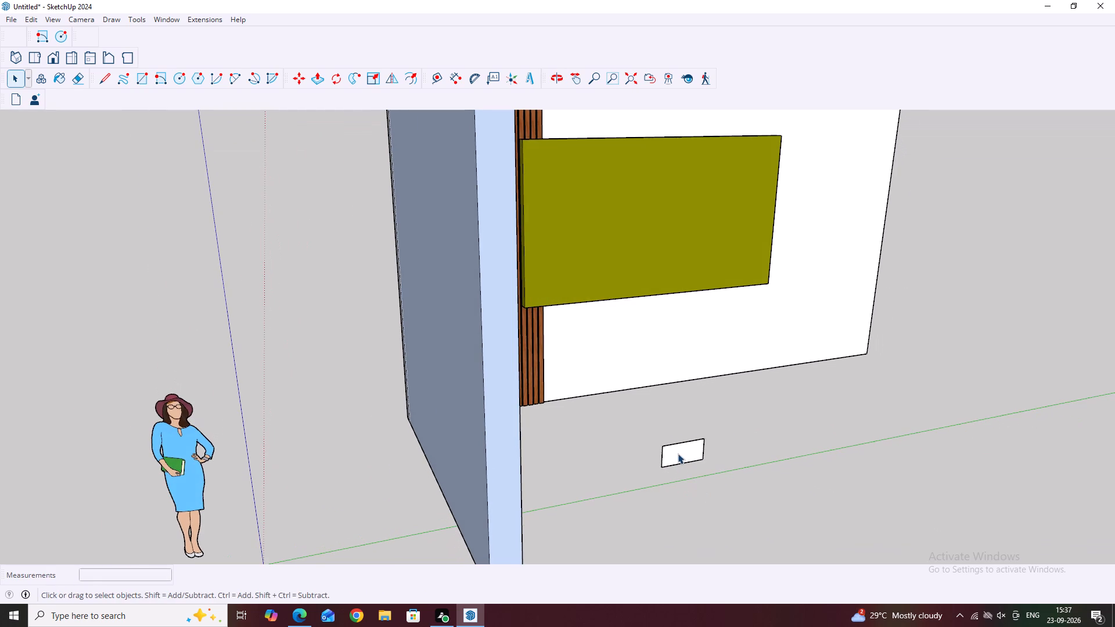
scroll(677, 452, up, 1)
double_click(677, 452)
right_click(674, 455)
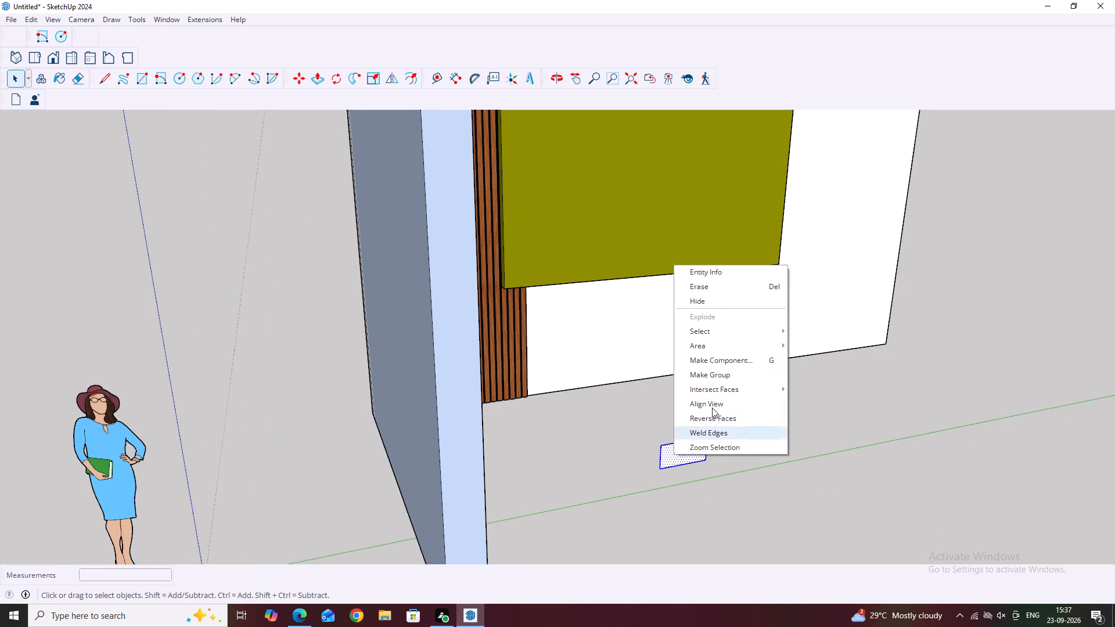
click(718, 360)
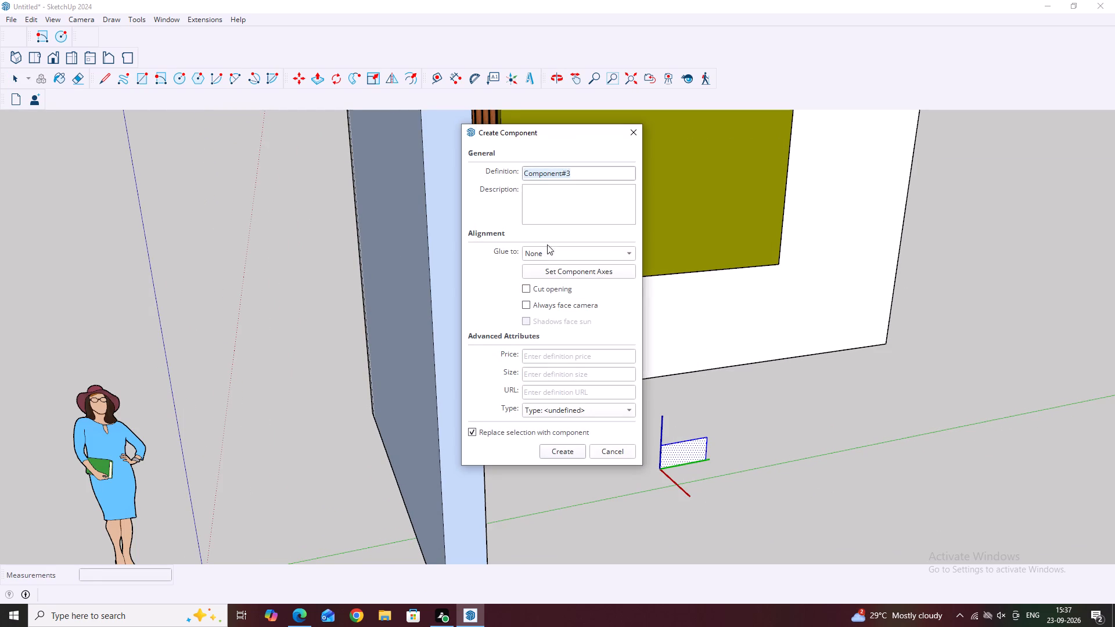
click(554, 454)
Open the small rectangle component for editing and Push/Pull its face outward by 1'6".
click(689, 446)
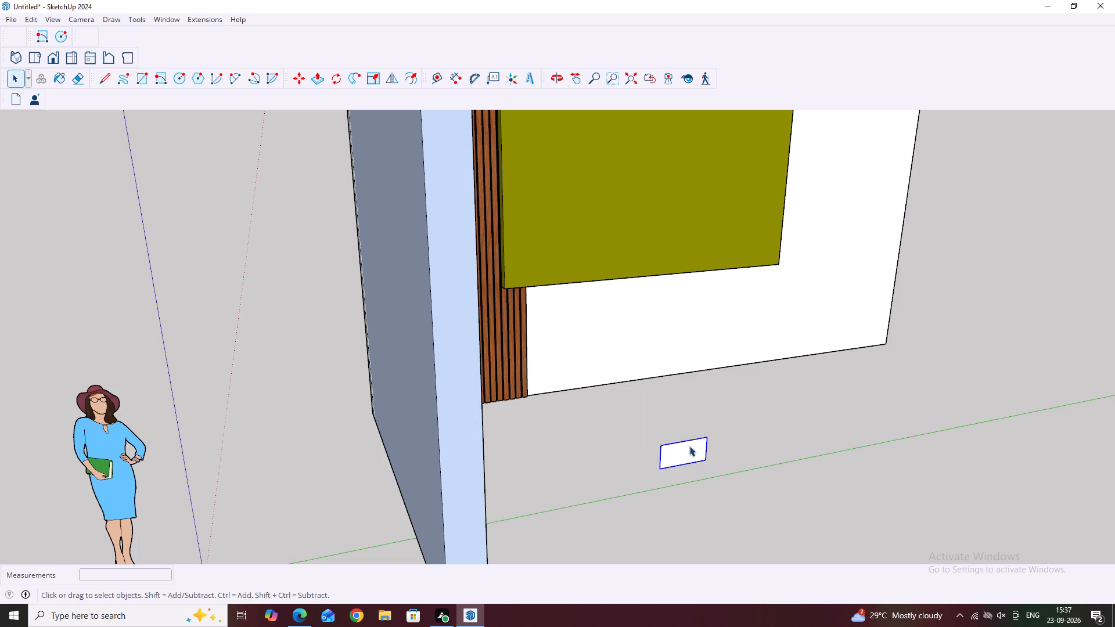
click(686, 449)
double_click(686, 450)
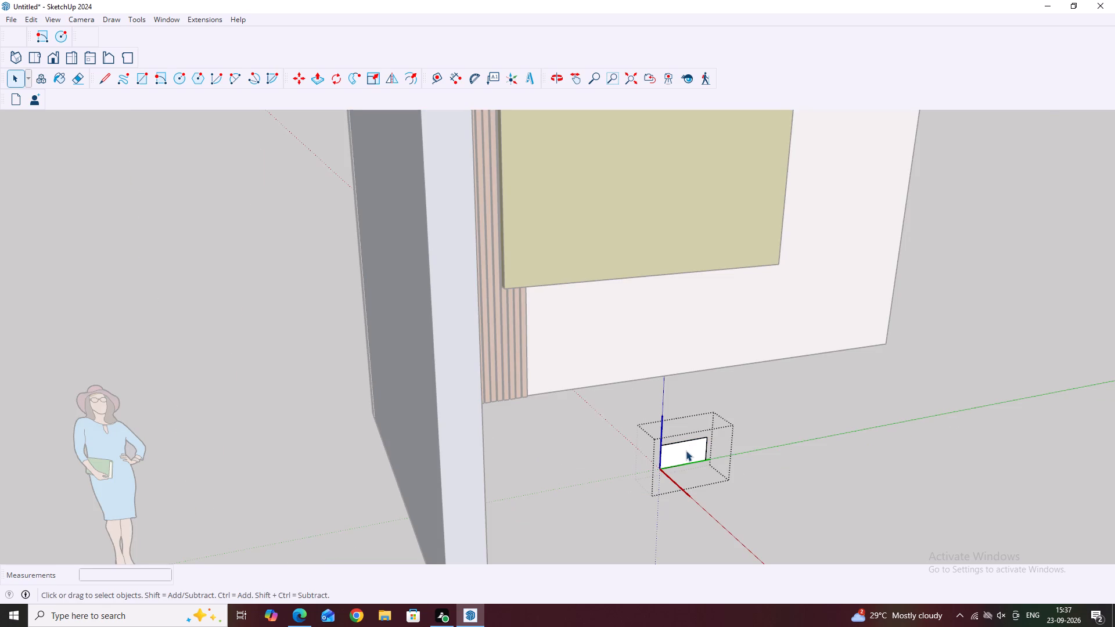
key(p)
click(686, 450)
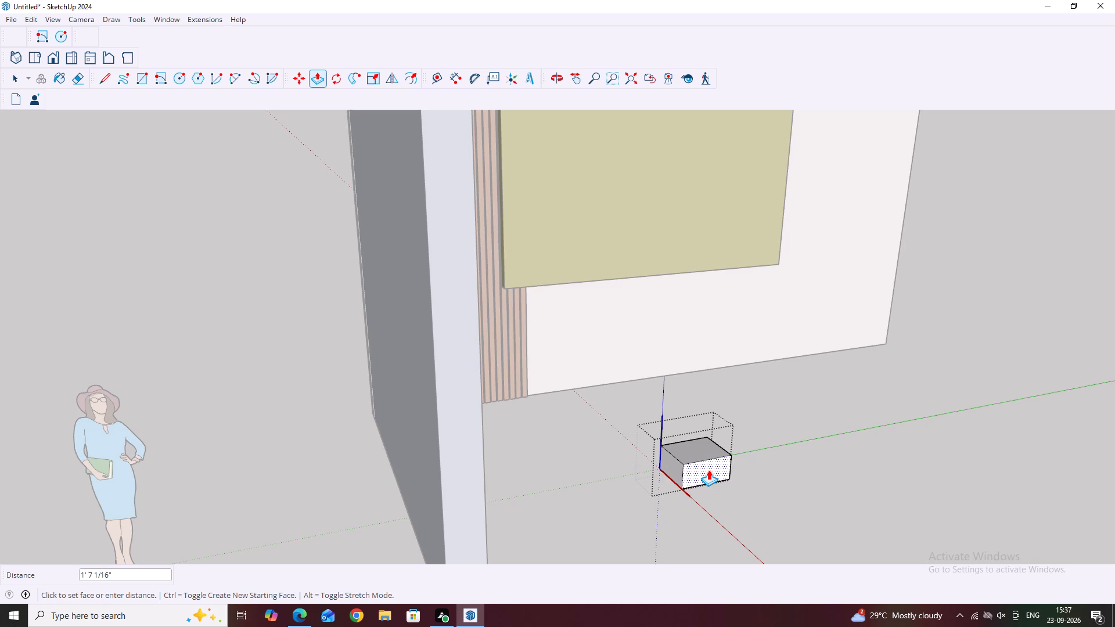
middle_drag(697, 464, 720, 474)
scroll(693, 460, up, 1)
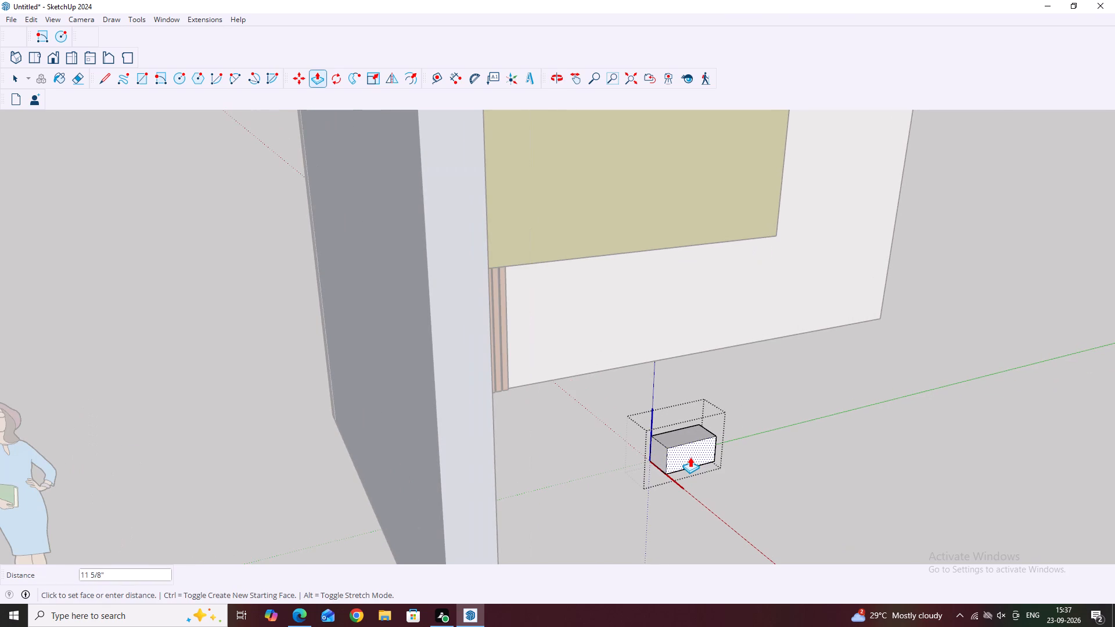
text(332)
key(BackSpace)
key(BackSpace)
text(50)
key(BackSpace)
key(BackSpace)
key(BackSpace)
text(1.')
key(apostrophe)
key(BackSpace)
key(BackSpace)
key(BackSpace)
key(apostrophe)
key(6)
key(shift+quotedbl)
key(Return)
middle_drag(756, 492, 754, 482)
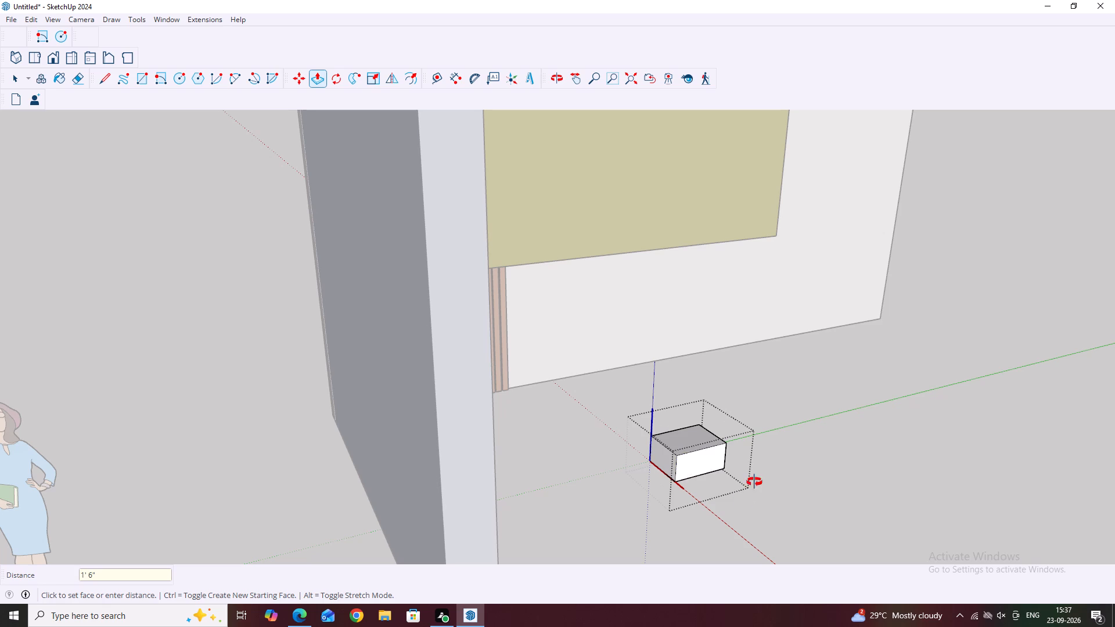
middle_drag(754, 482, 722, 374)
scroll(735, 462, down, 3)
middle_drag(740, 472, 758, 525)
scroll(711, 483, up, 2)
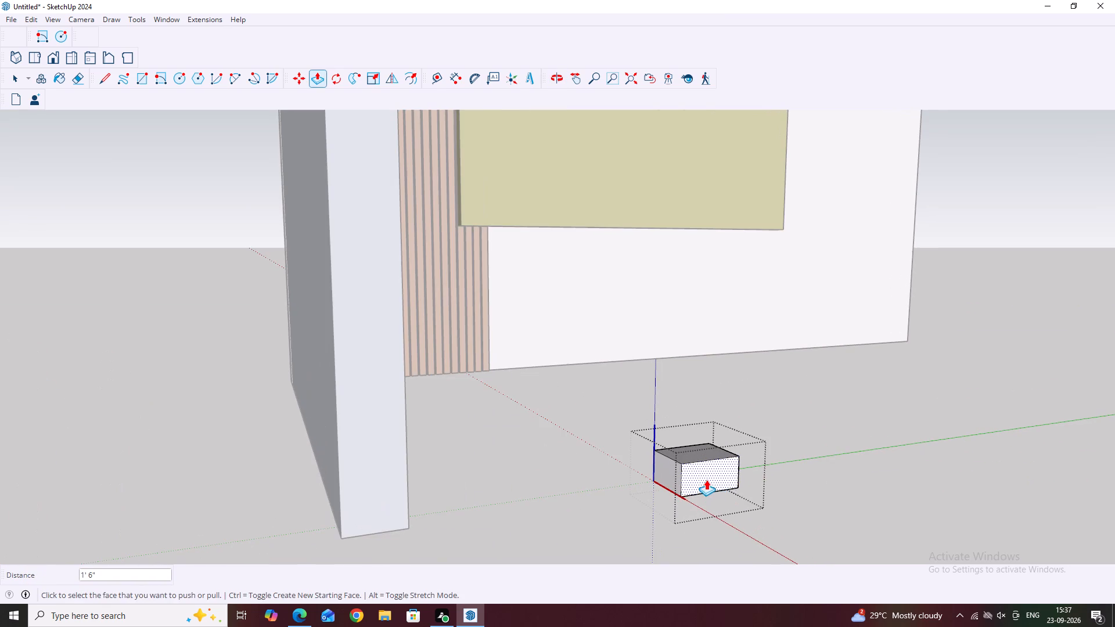
Push/Pull the front face of the small box inward by 6" and close the component.
click(702, 473)
text(6")
key(Return)
key(space)
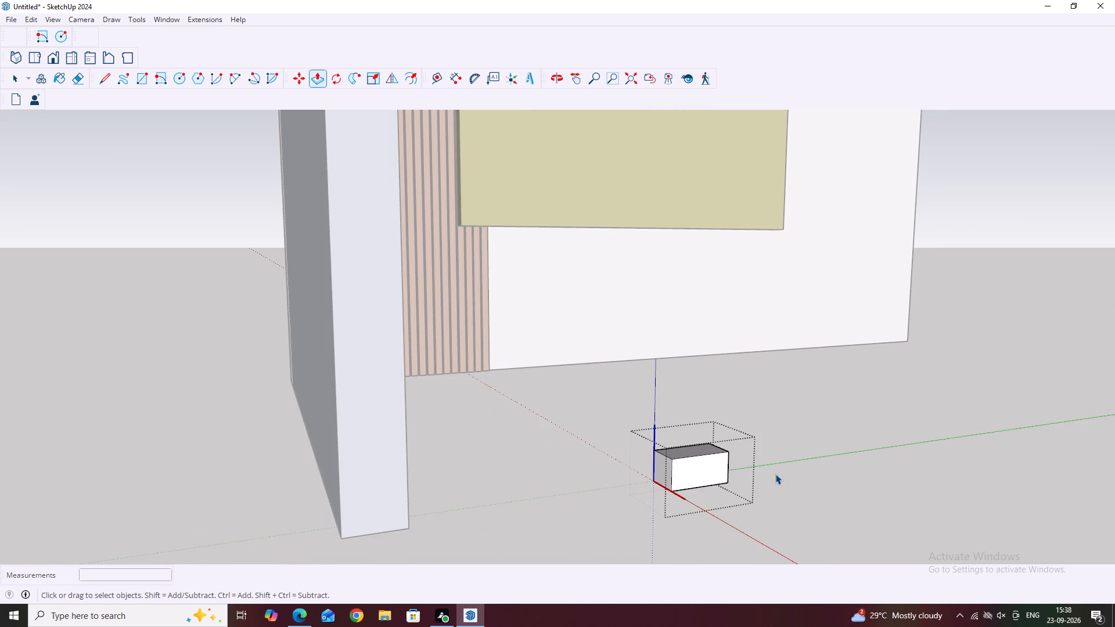
click(781, 466)
scroll(689, 444, down, 2)
middle_drag(696, 475, 633, 437)
scroll(695, 481, down, 2)
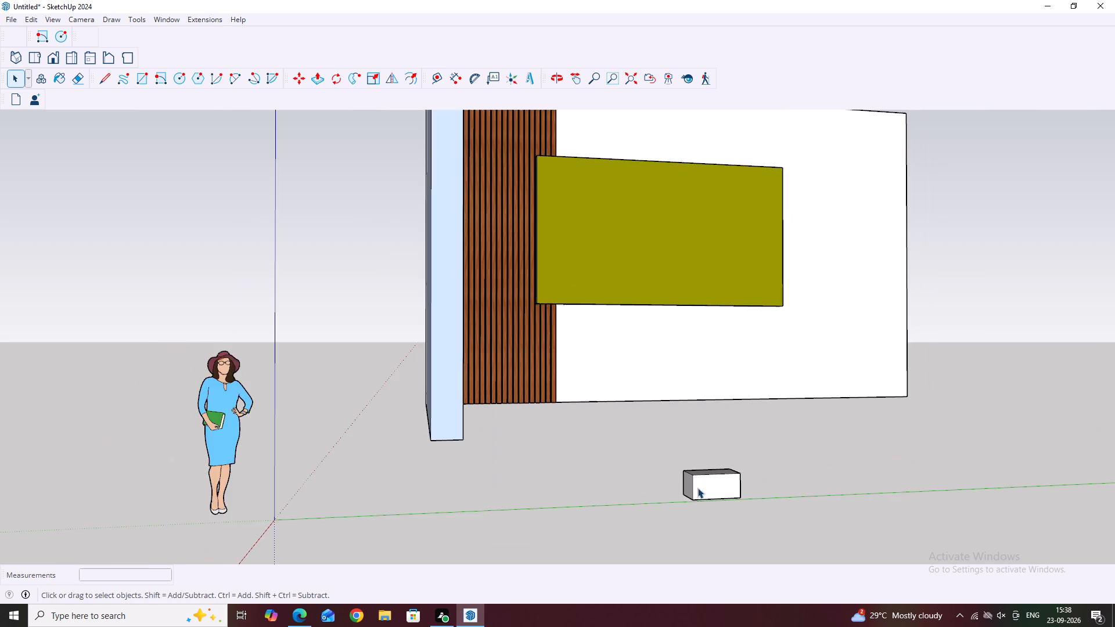
Open the small box component for editing and offset its front face's edges inward by 1".
scroll(707, 506, up, 5)
click(725, 492)
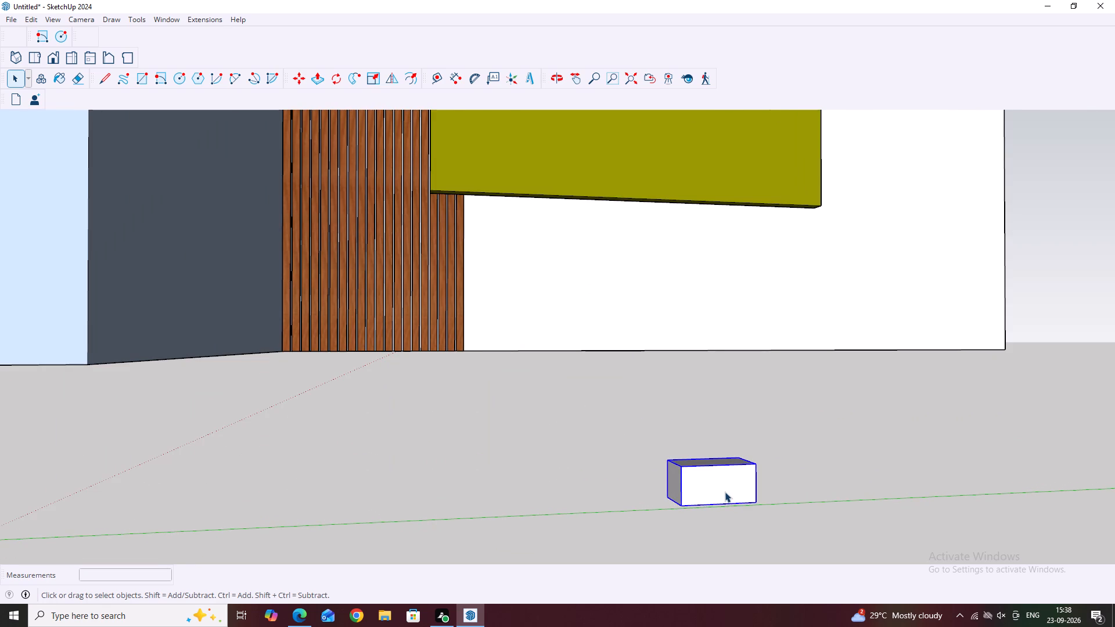
double_click(704, 493)
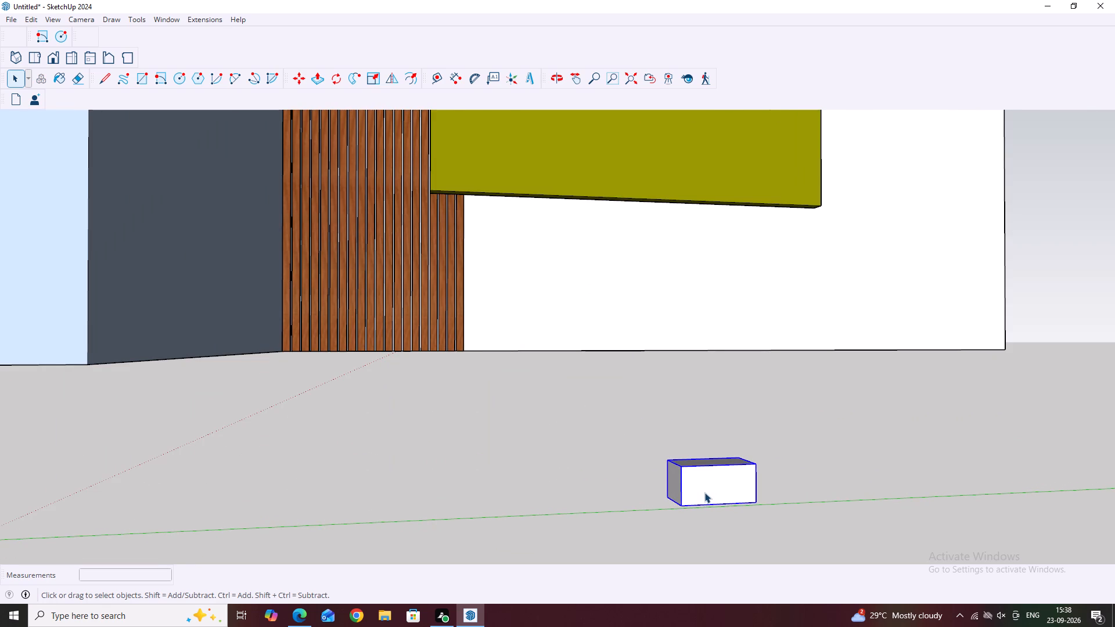
double_click(706, 488)
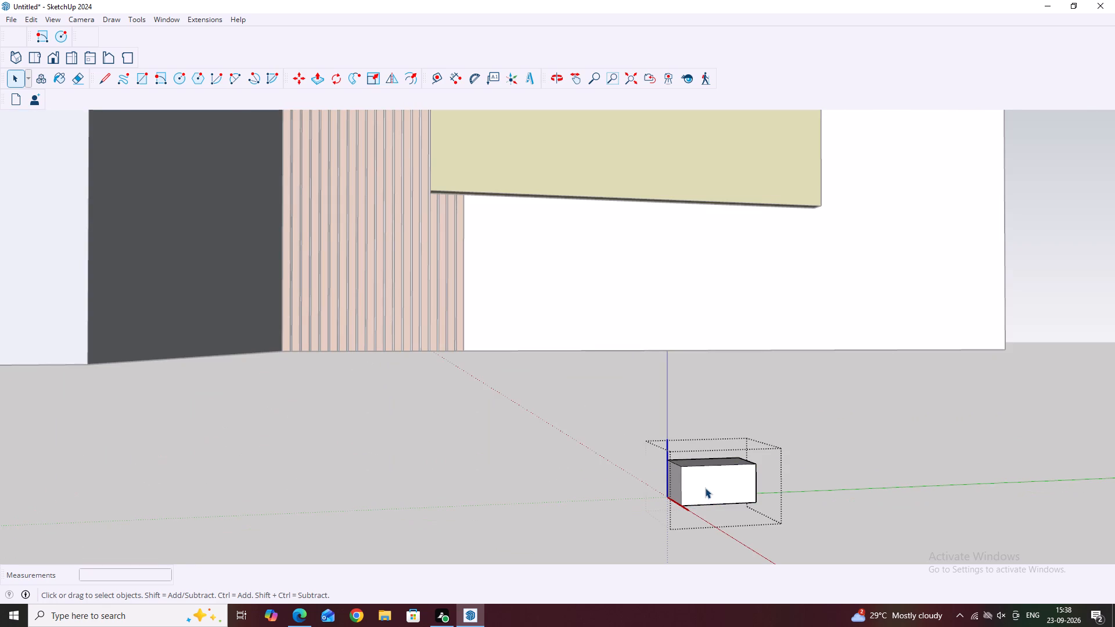
key(o)
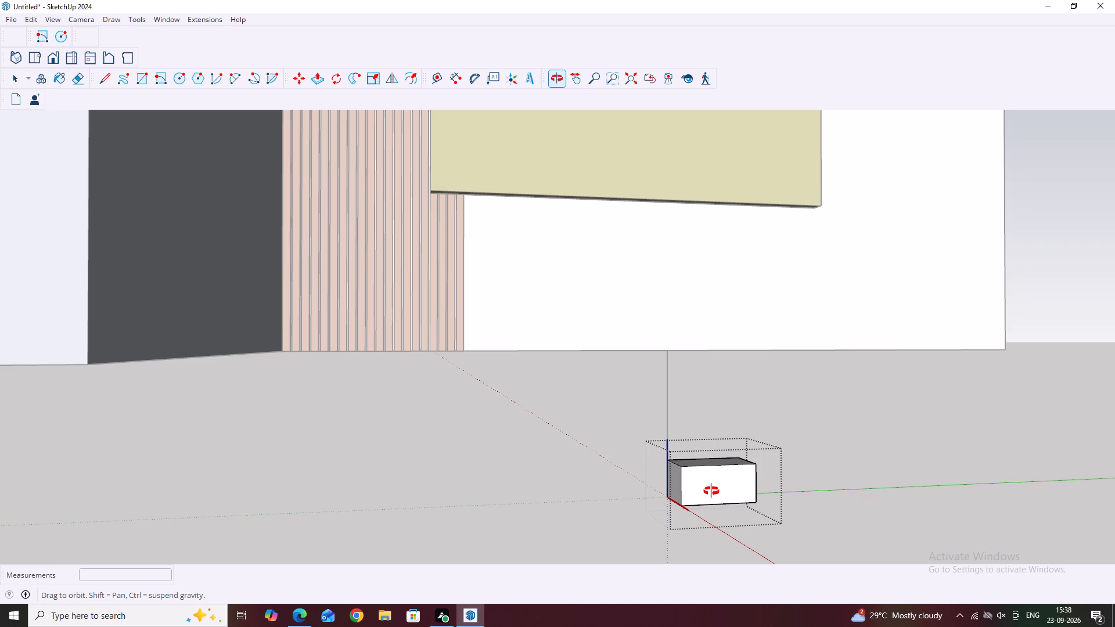
key(space)
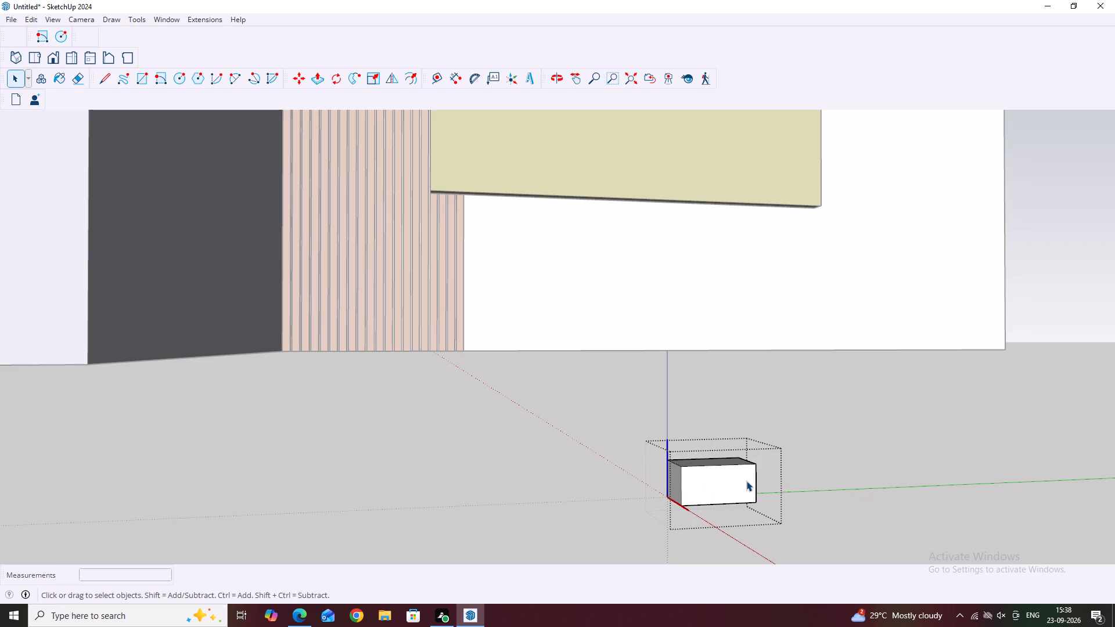
double_click(744, 481)
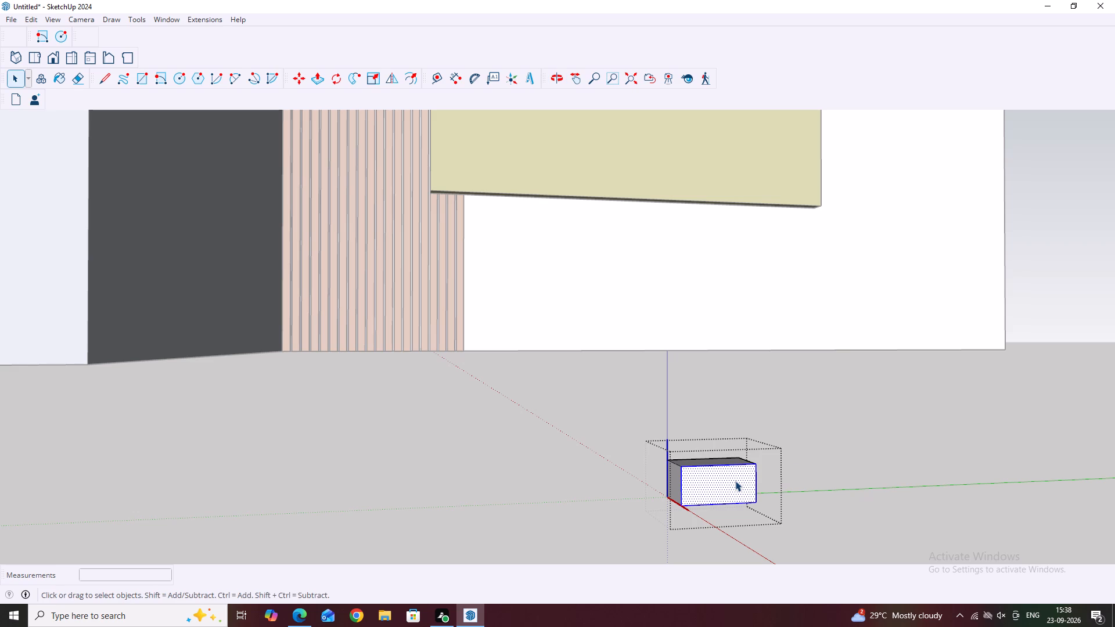
key(f)
click(722, 483)
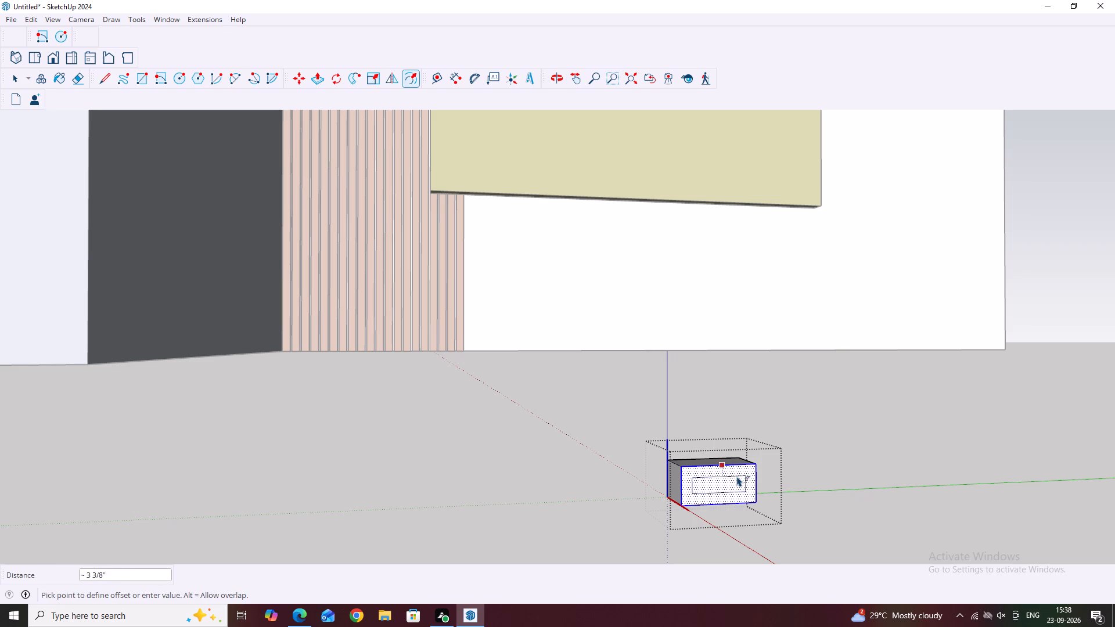
scroll(737, 475, up, 8)
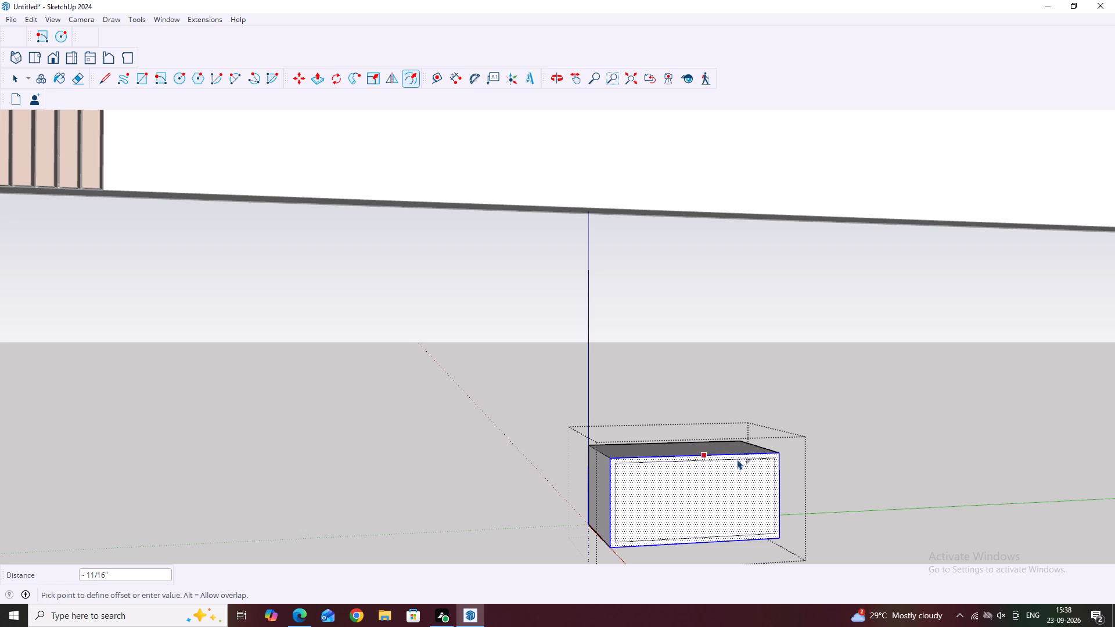
key(1)
key(Return)
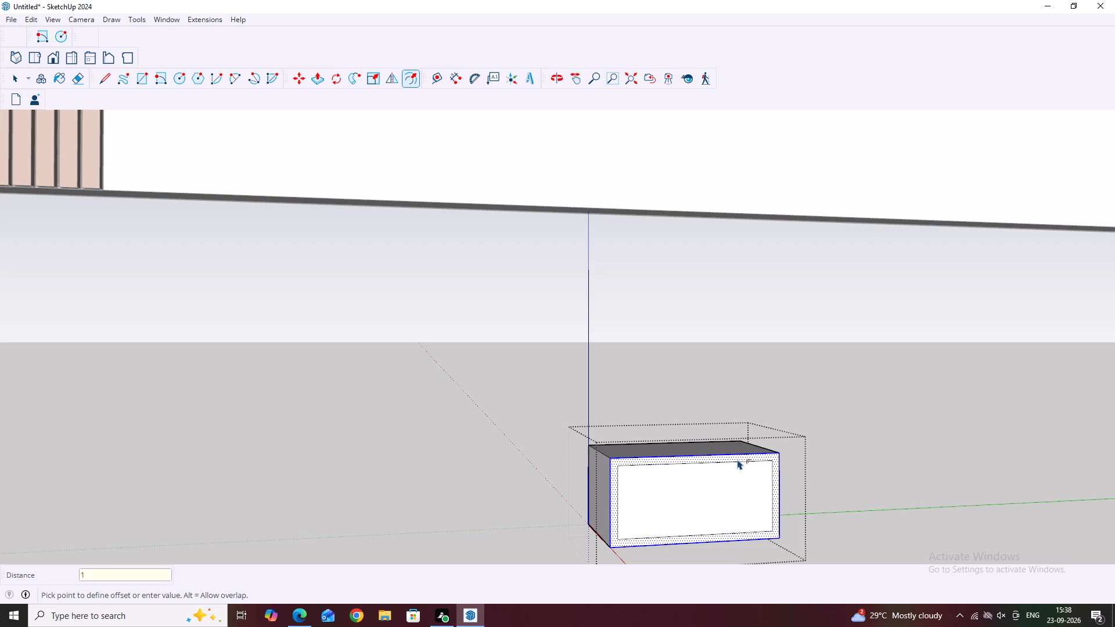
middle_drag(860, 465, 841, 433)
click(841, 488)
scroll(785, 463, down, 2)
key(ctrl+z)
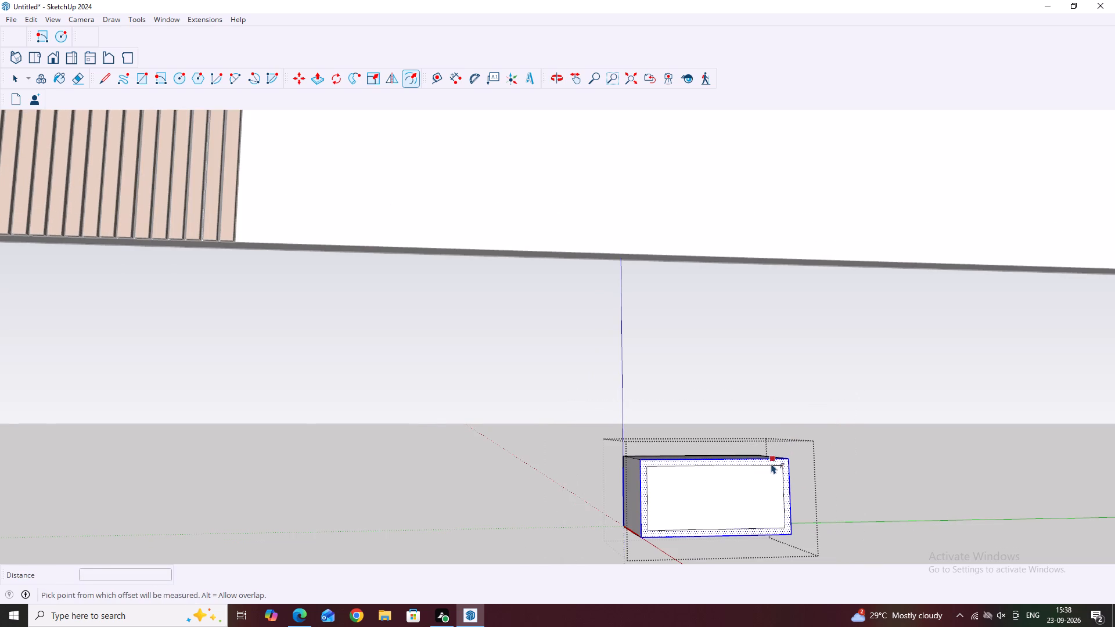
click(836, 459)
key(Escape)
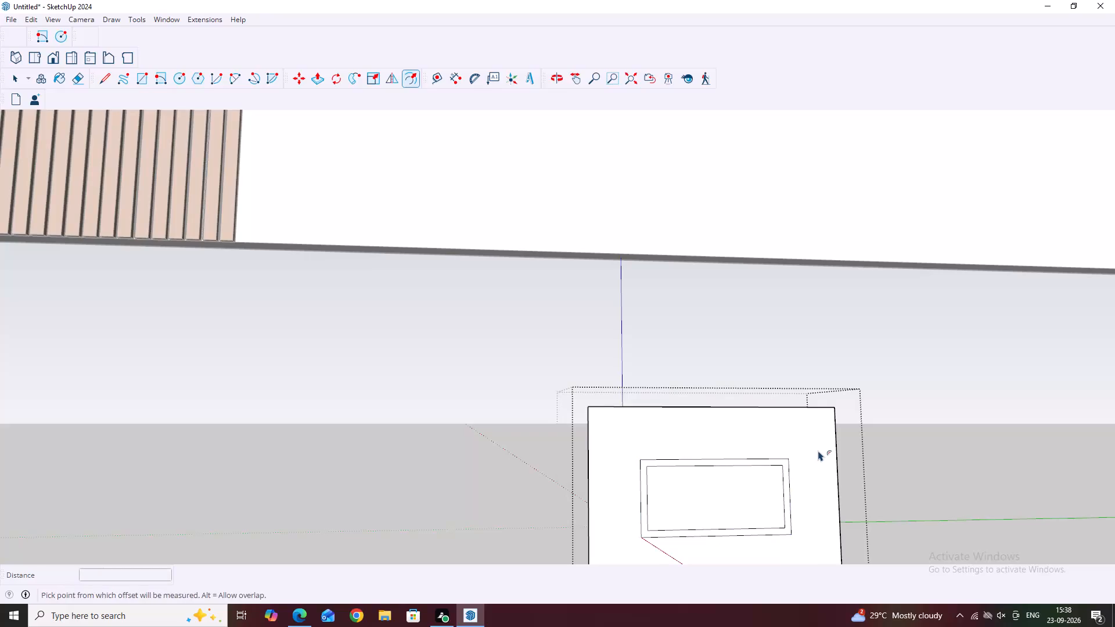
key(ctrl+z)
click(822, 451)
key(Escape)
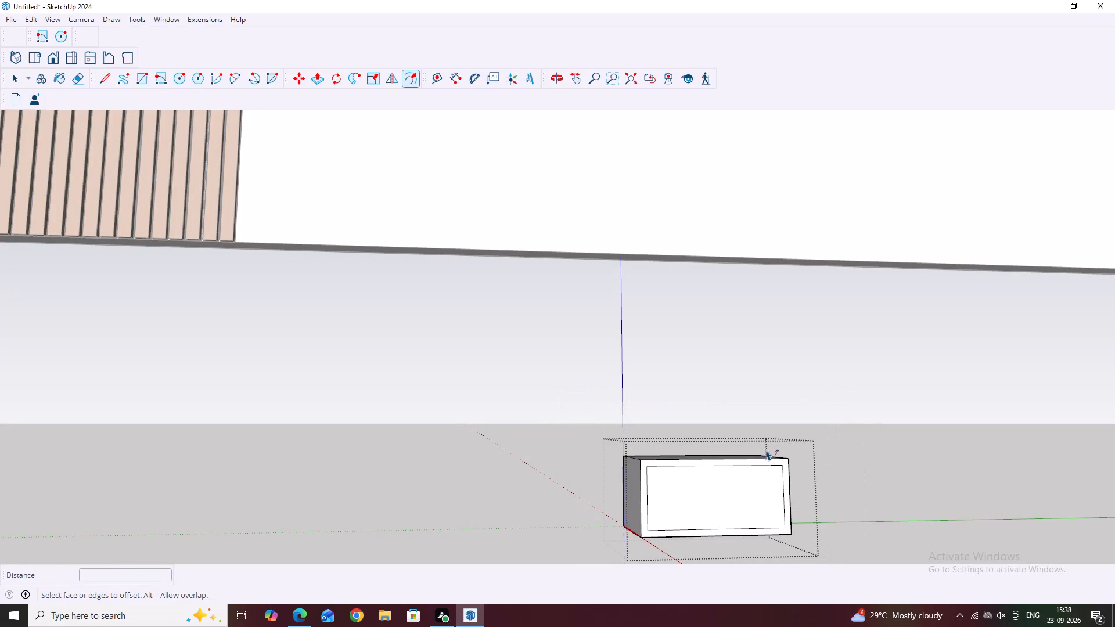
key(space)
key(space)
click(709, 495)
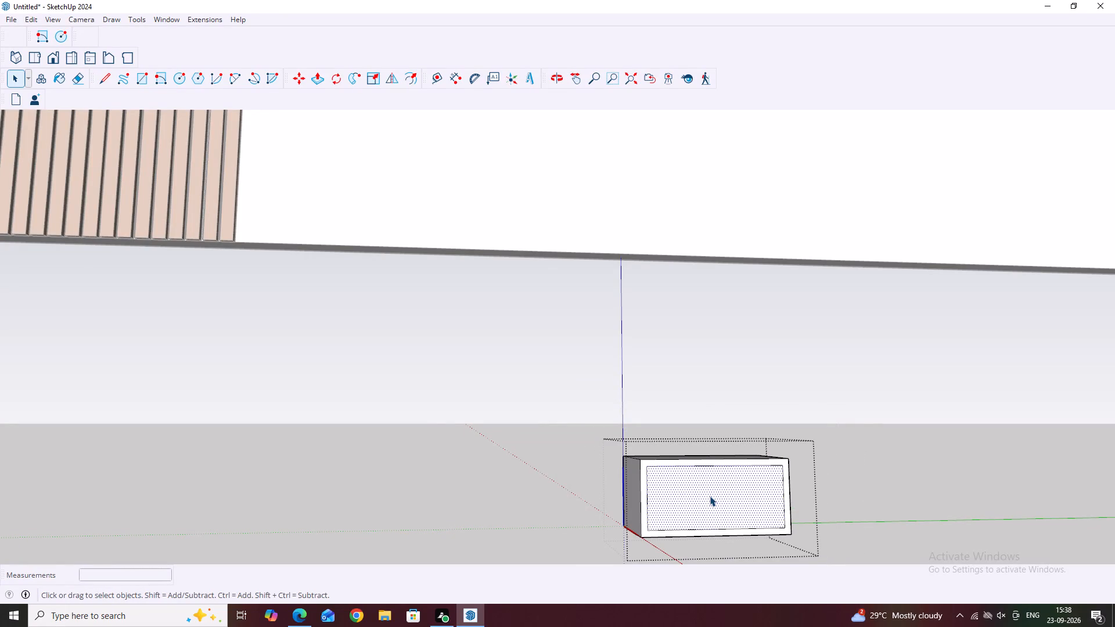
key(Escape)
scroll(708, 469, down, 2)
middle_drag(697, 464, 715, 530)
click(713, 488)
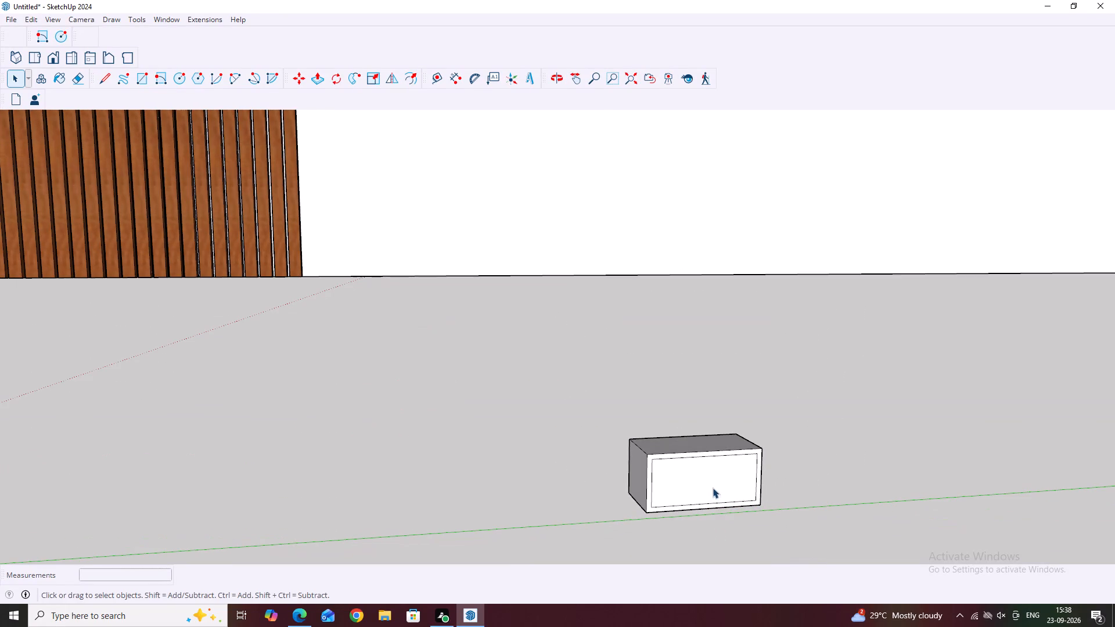
Reopen the box component and Push/Pull the border around its front face outward by 2".
middle_drag(745, 495, 715, 469)
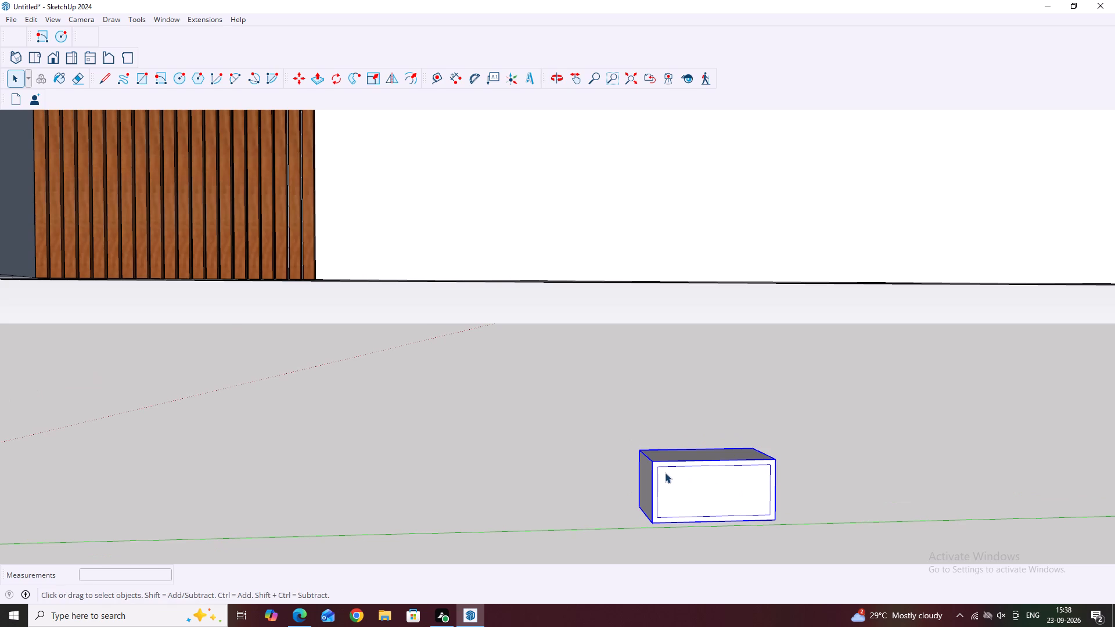
scroll(672, 469, up, 9)
click(685, 465)
double_click(685, 465)
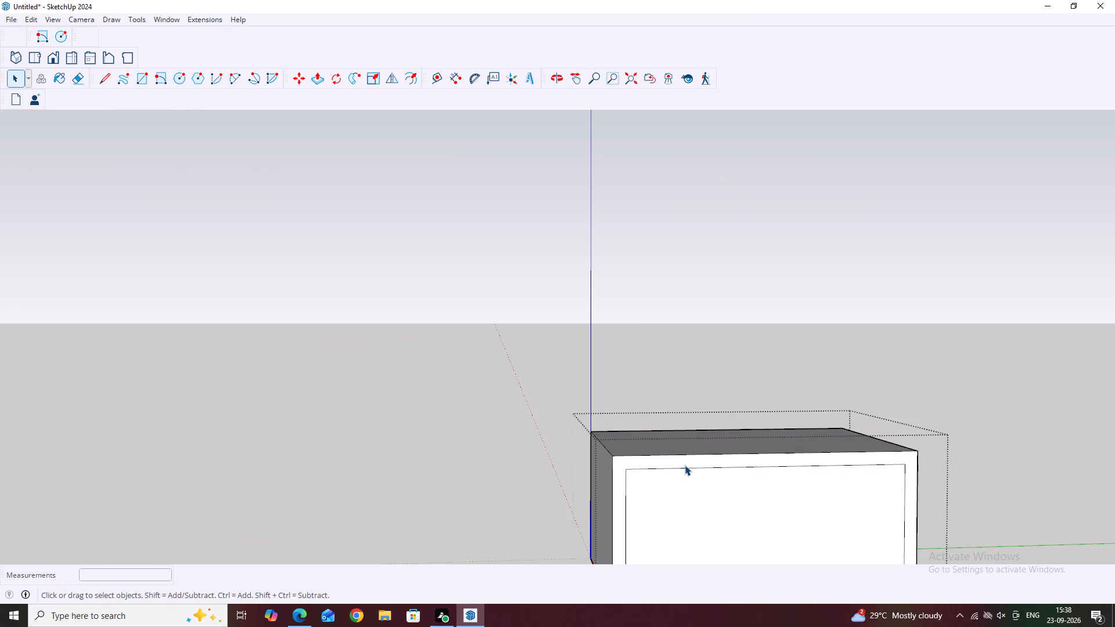
click(685, 462)
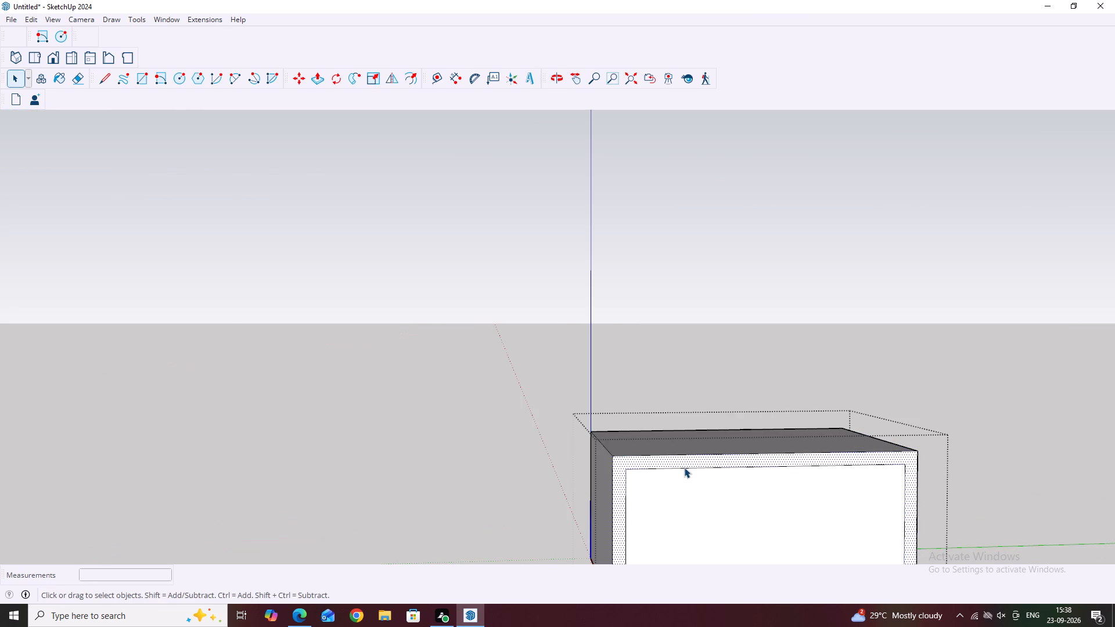
key(p)
click(691, 459)
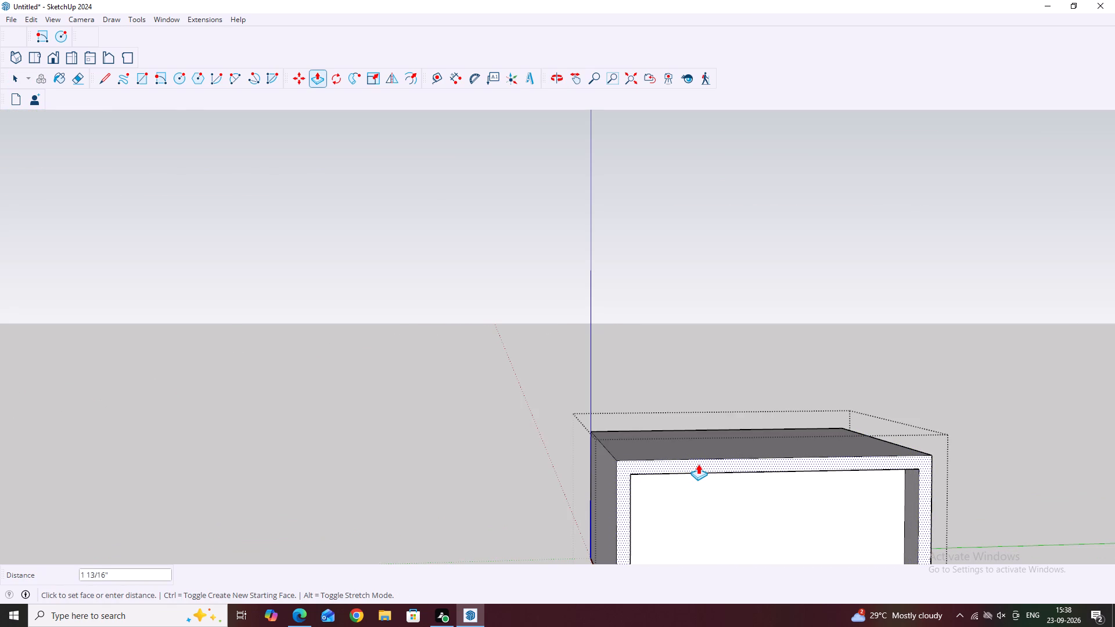
key(2)
key(shift+quotedbl)
key(Return)
middle_drag(736, 485, 726, 427)
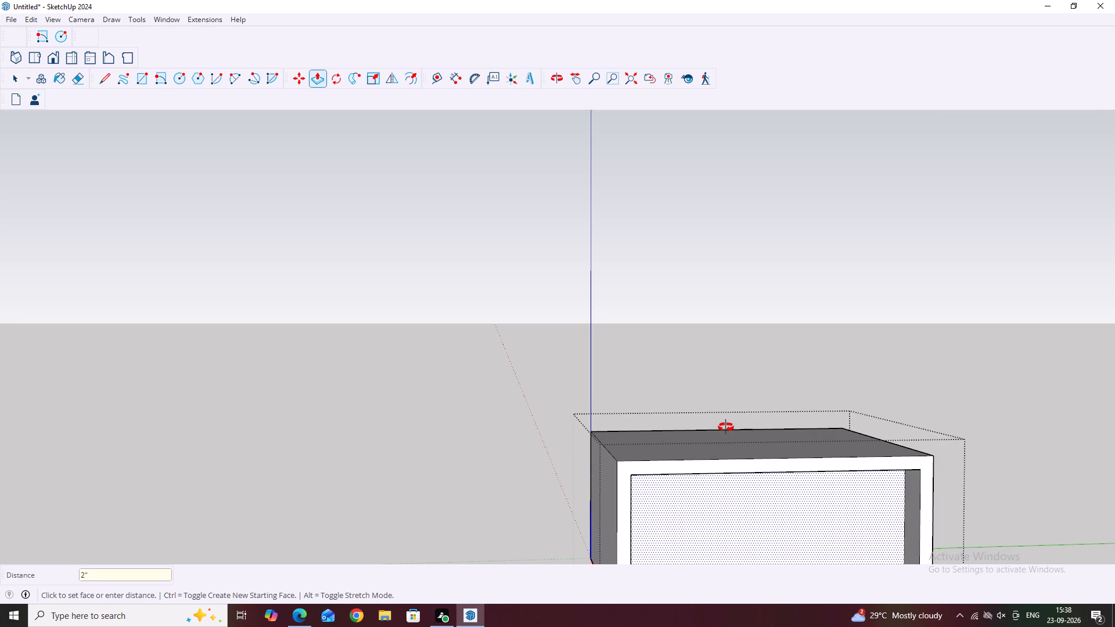
middle_drag(726, 427, 705, 369)
key(space)
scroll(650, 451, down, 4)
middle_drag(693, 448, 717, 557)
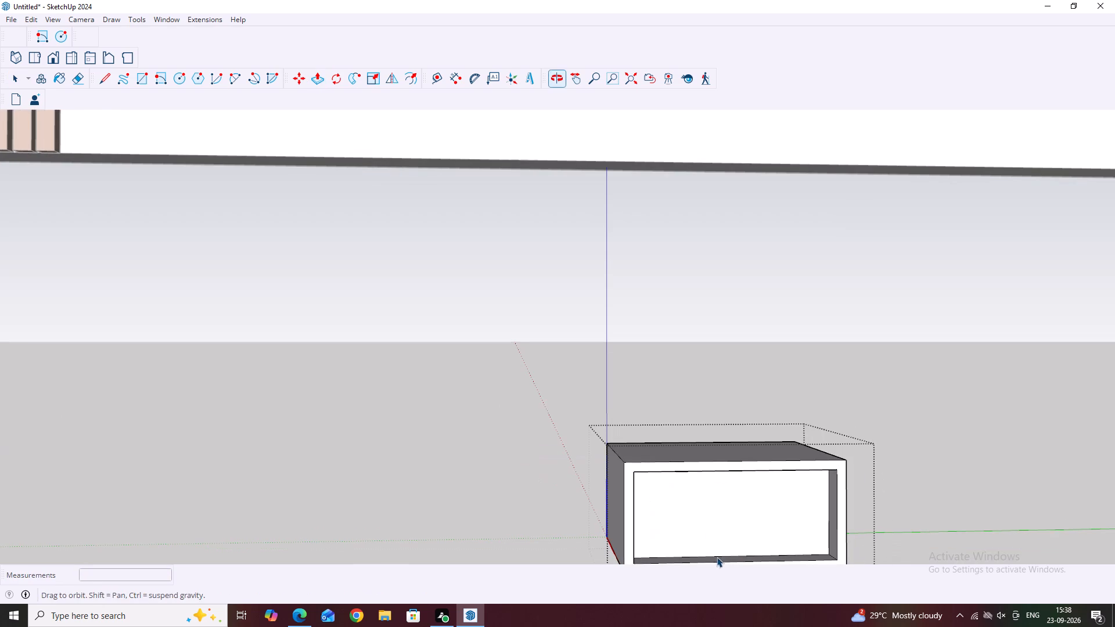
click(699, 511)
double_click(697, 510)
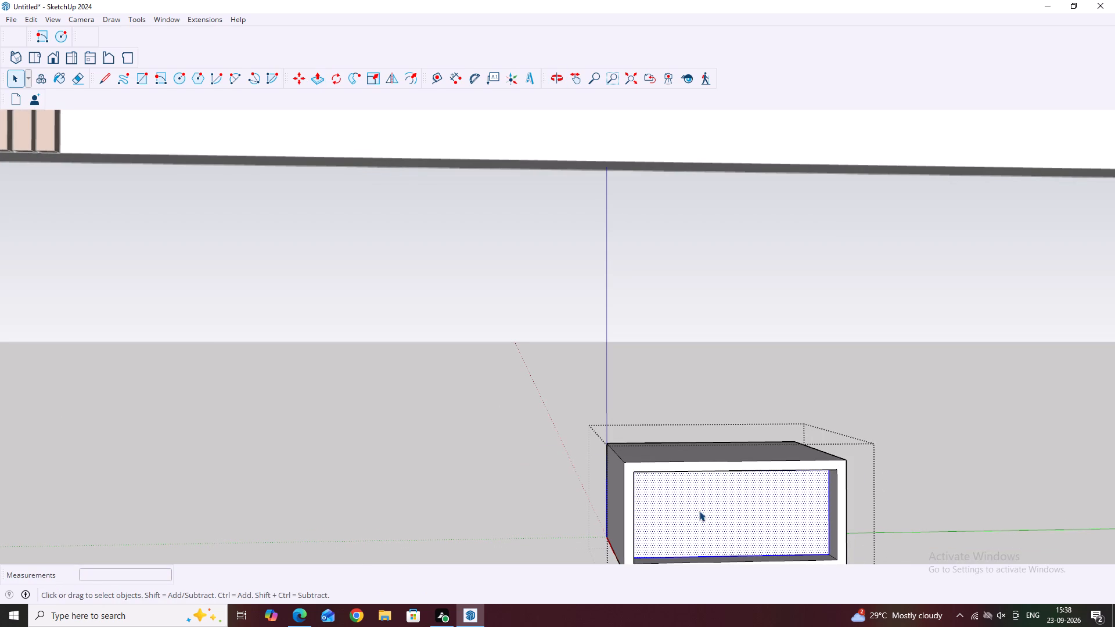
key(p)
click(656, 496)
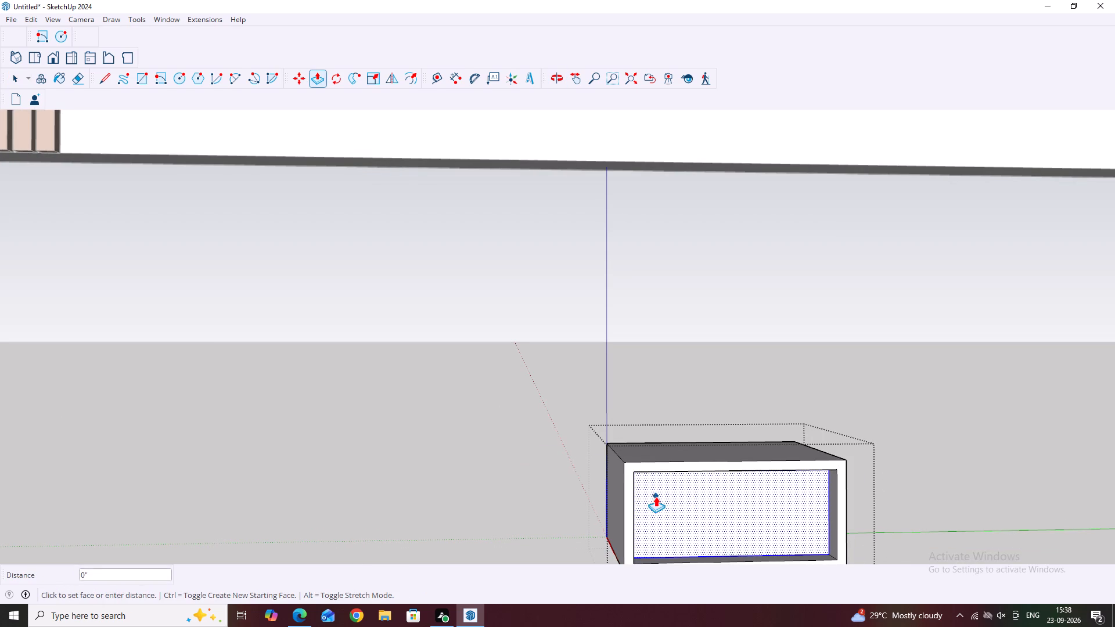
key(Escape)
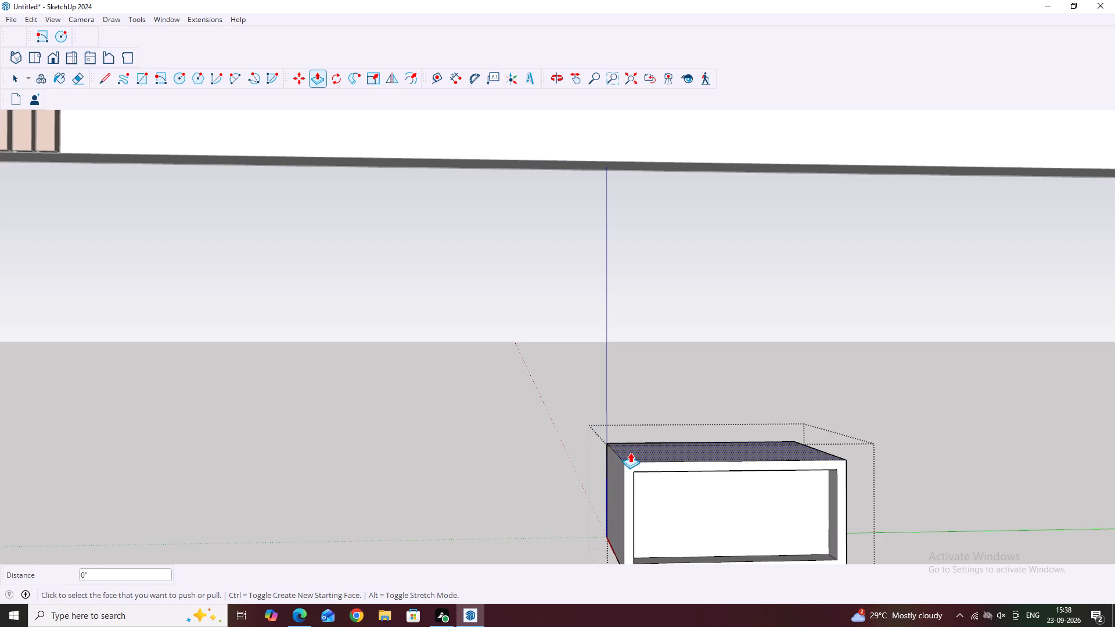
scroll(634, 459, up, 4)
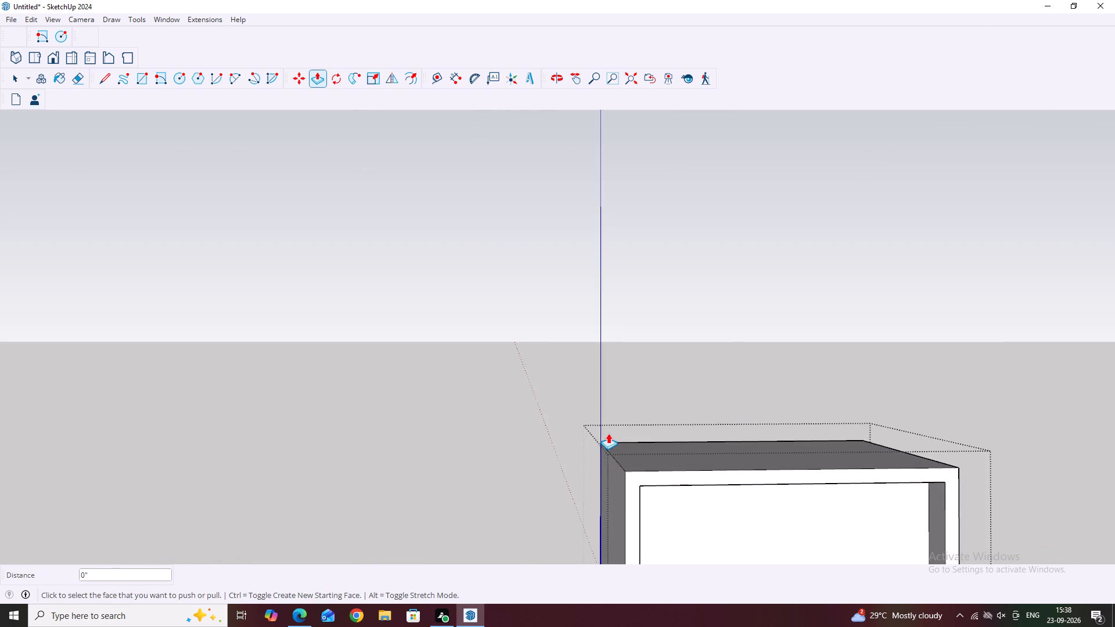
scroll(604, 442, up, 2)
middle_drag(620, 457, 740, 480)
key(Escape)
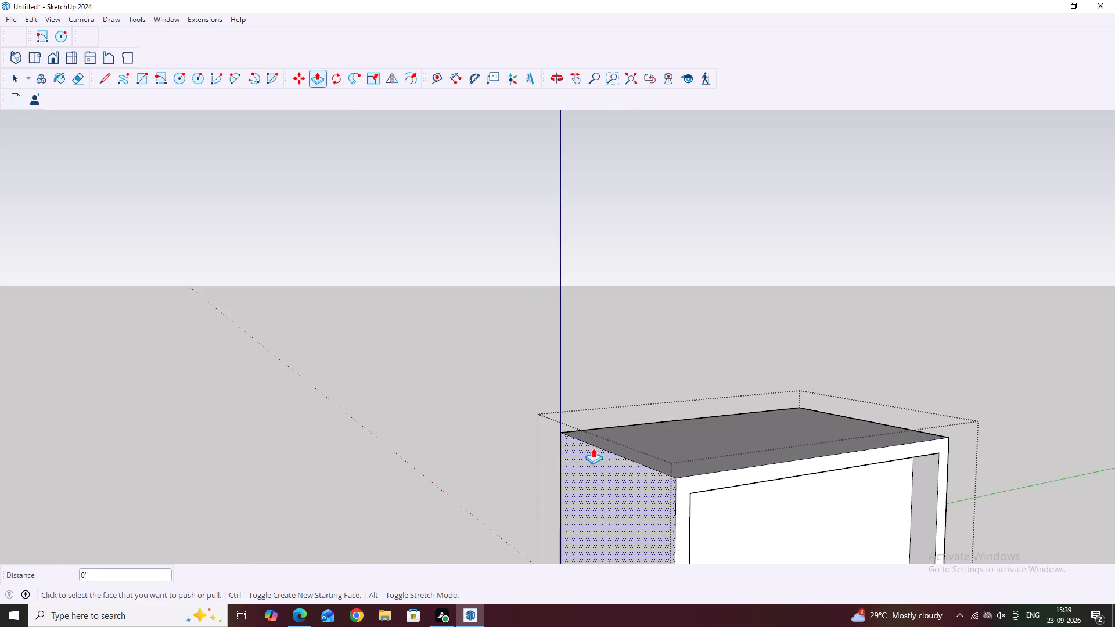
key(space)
Offset the edges of the box's side face on the slatted side inward by 1" and close the component.
scroll(634, 453, down, 4)
middle_drag(695, 495, 800, 467)
middle_drag(559, 480, 609, 494)
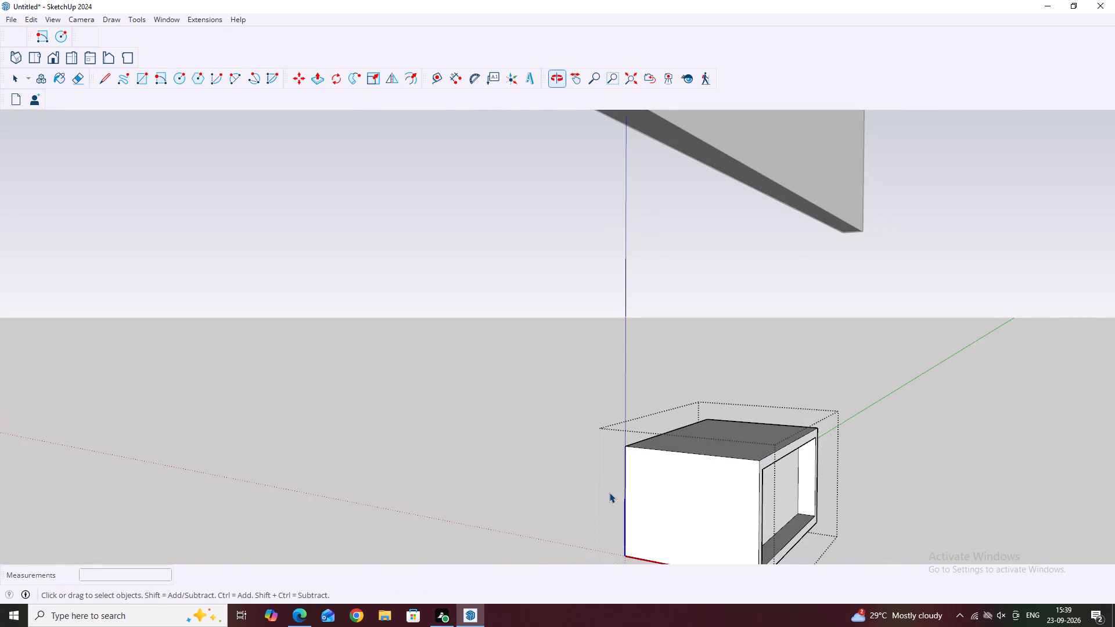
scroll(660, 477, up, 1)
middle_drag(679, 482, 770, 447)
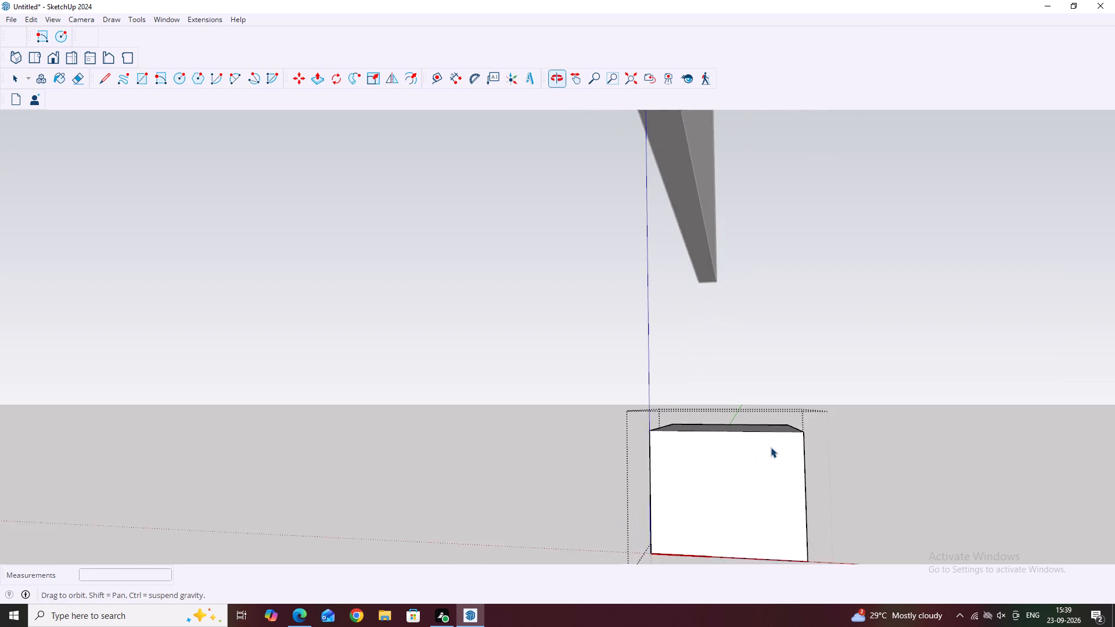
scroll(771, 447, down, 2)
middle_drag(726, 457, 774, 475)
click(720, 482)
click(721, 482)
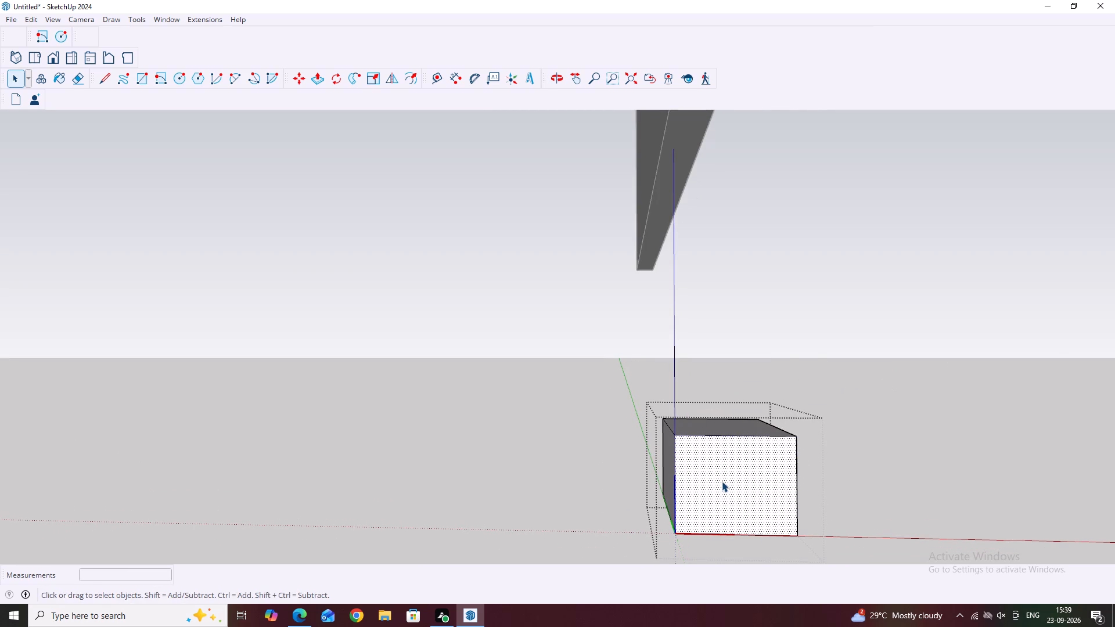
double_click(722, 481)
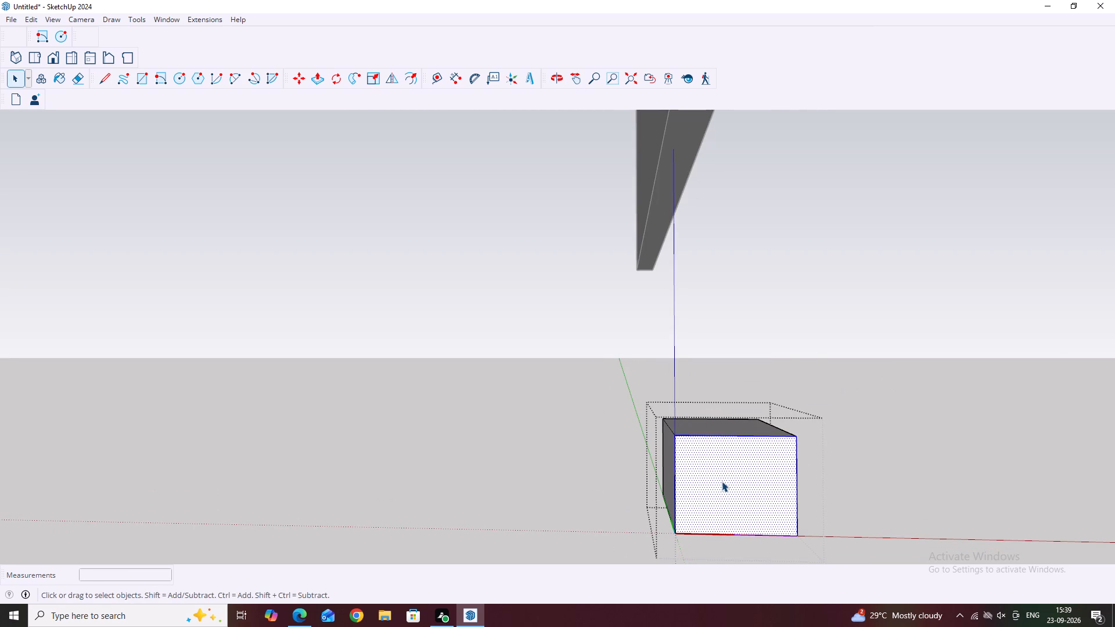
key(f)
click(722, 481)
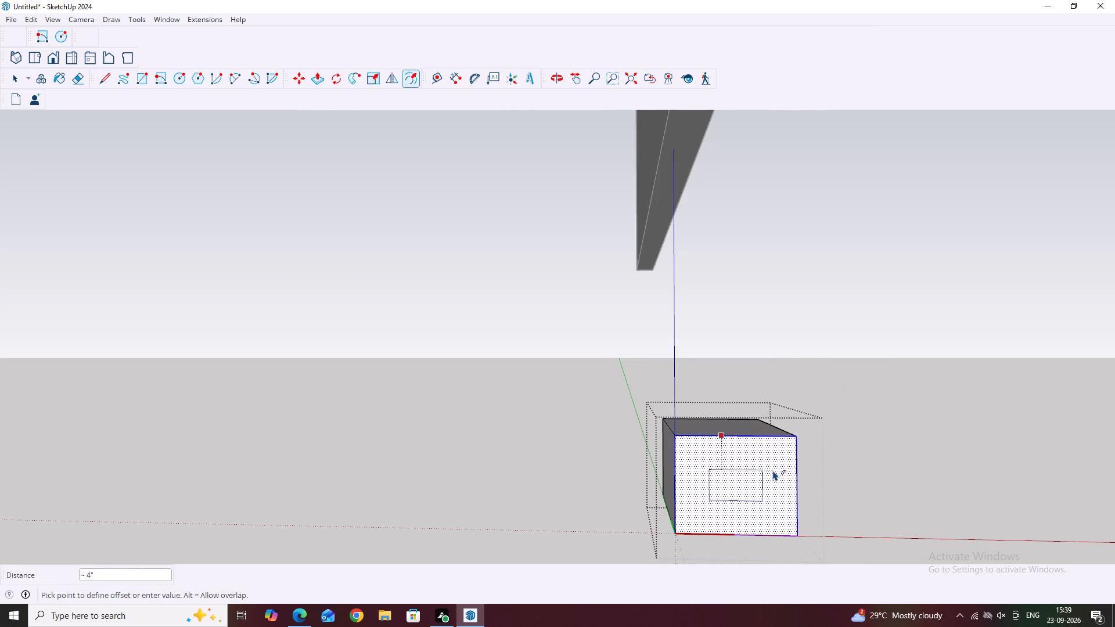
key(1)
key(shift+quotedbl)
key(Return)
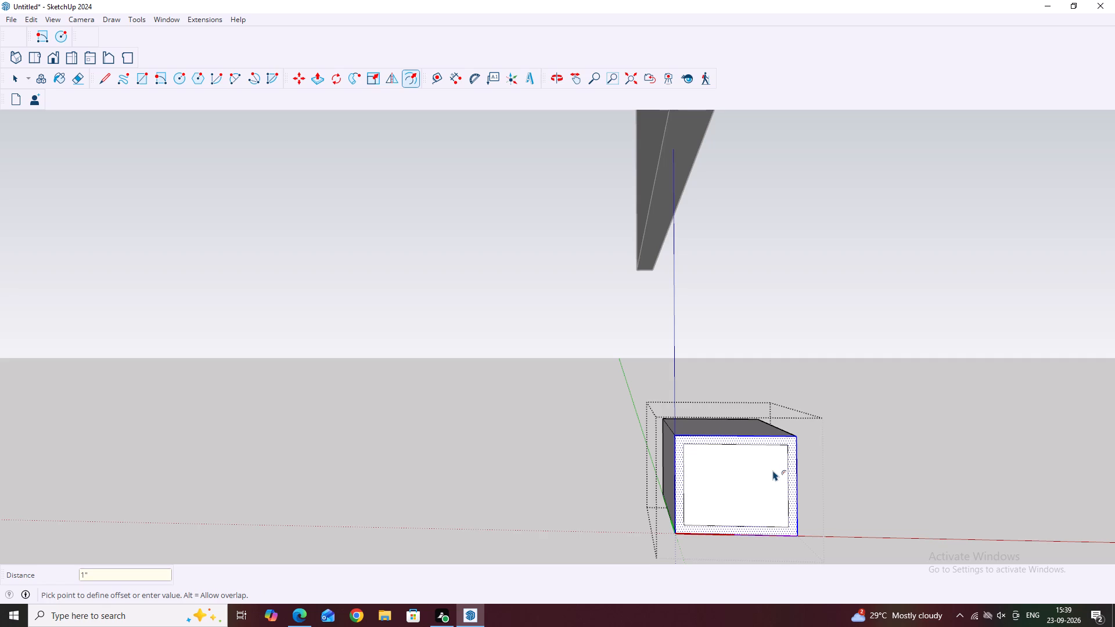
key(Escape)
key(space)
click(841, 472)
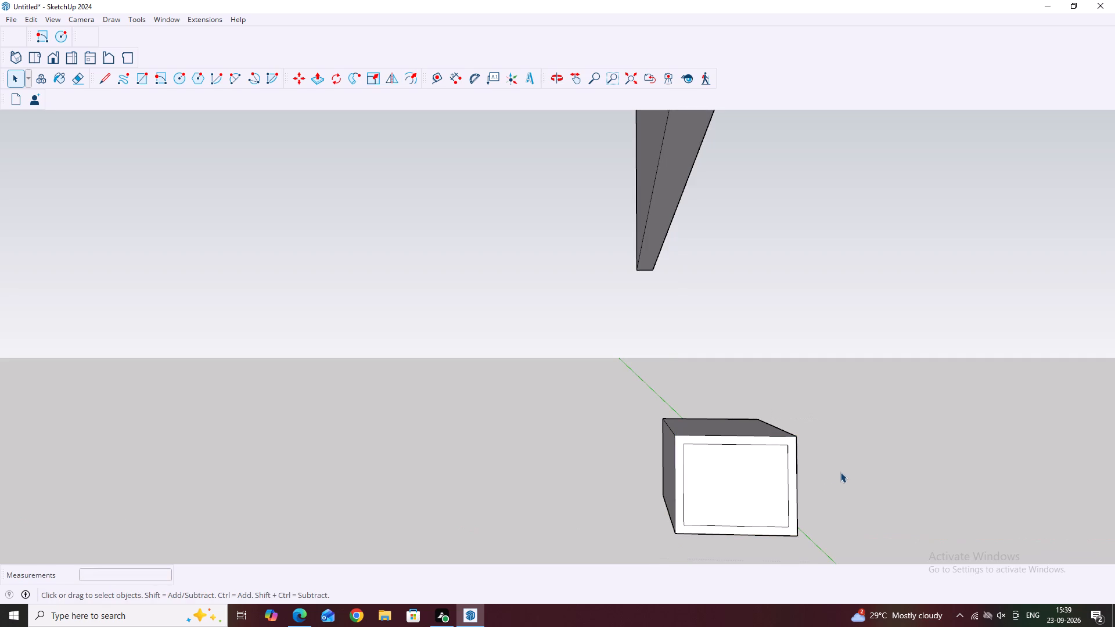
Open the small box component for editing and select the recessed face inside its front frame.
scroll(803, 463, up, 2)
middle_drag(805, 448, 721, 522)
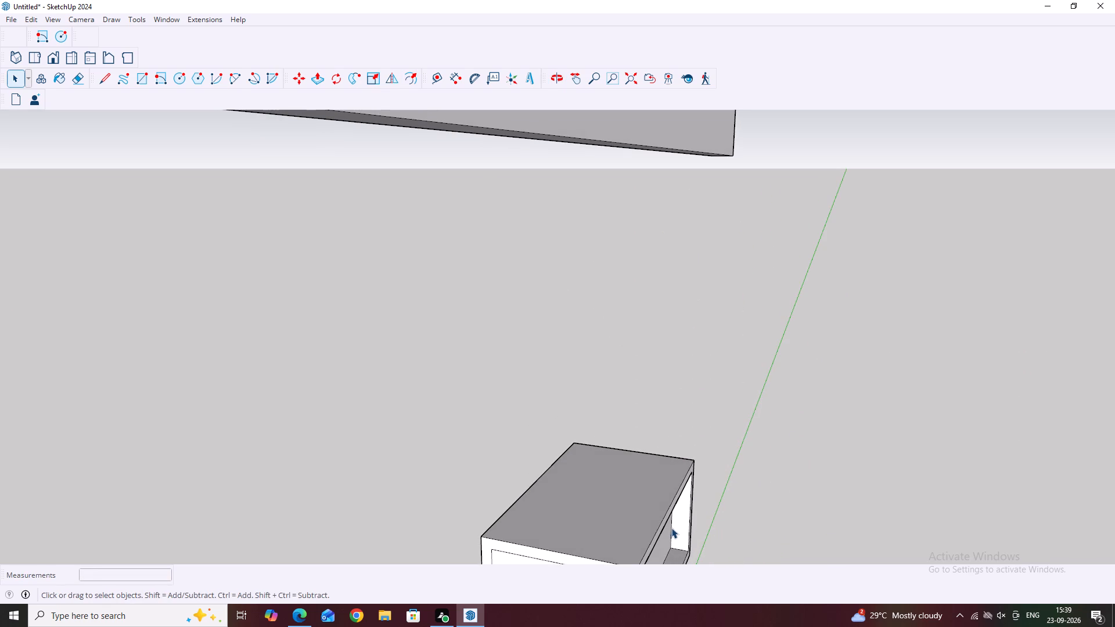
click(671, 528)
middle_drag(667, 534, 631, 410)
click(646, 508)
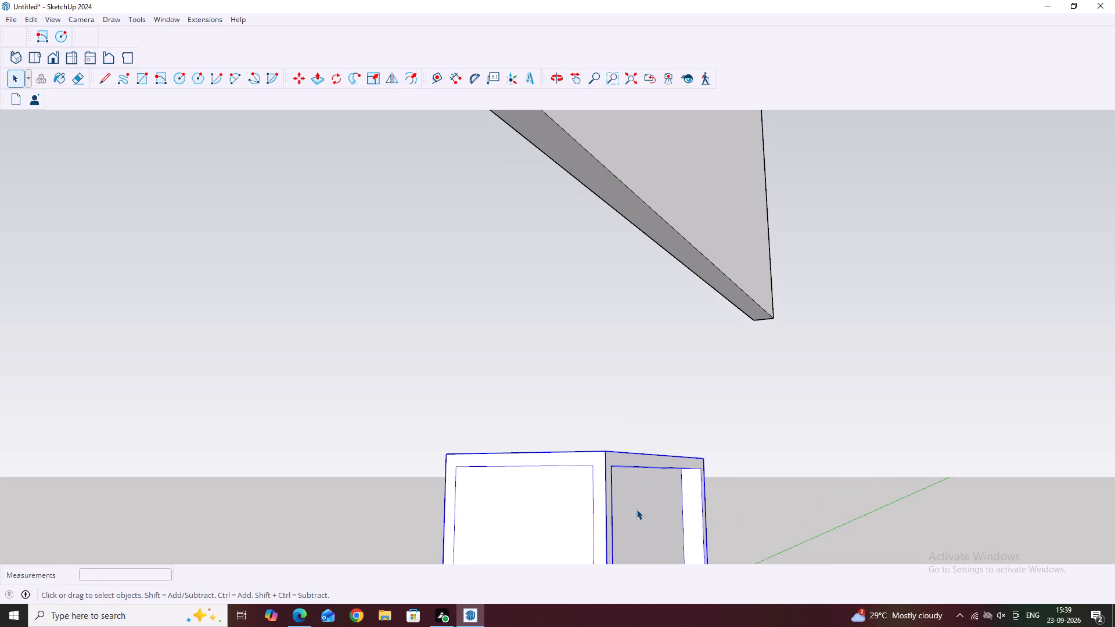
double_click(636, 509)
click(636, 509)
middle_drag(635, 508, 681, 531)
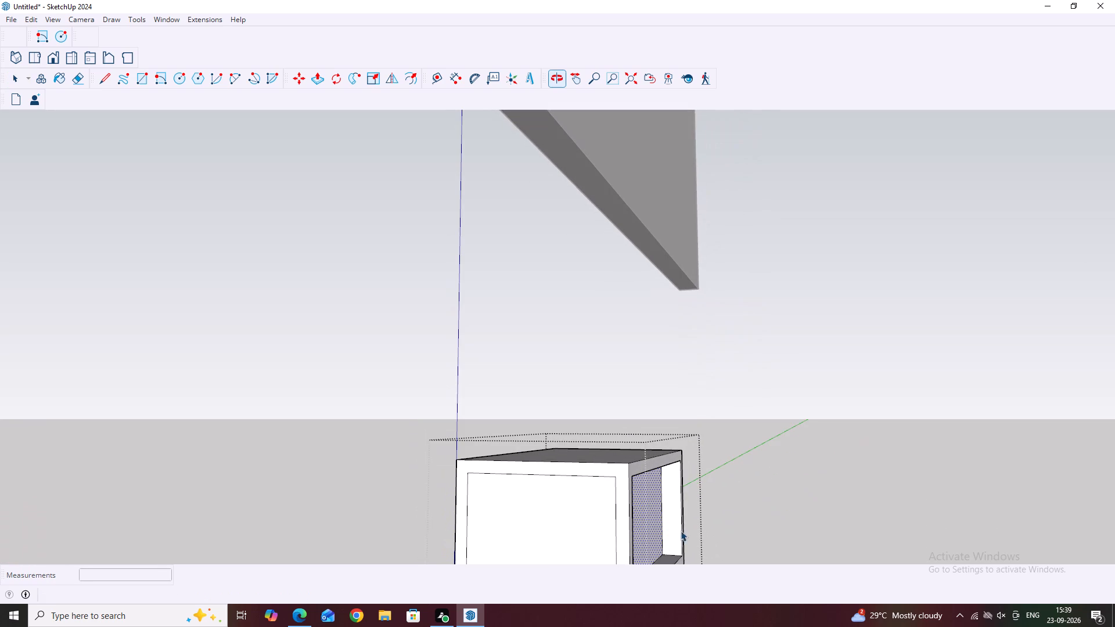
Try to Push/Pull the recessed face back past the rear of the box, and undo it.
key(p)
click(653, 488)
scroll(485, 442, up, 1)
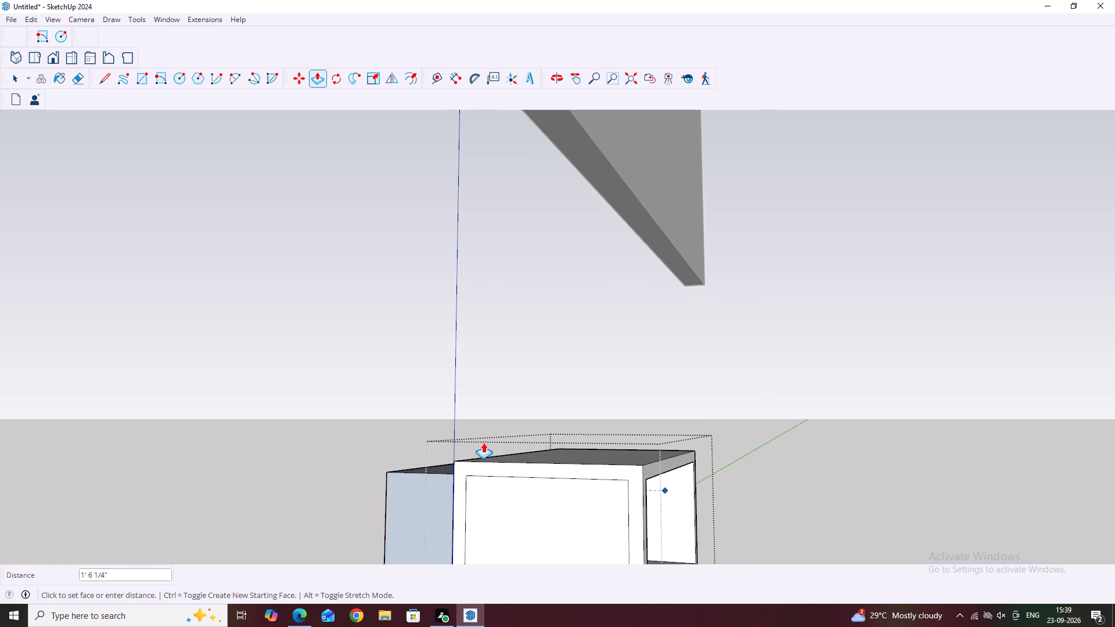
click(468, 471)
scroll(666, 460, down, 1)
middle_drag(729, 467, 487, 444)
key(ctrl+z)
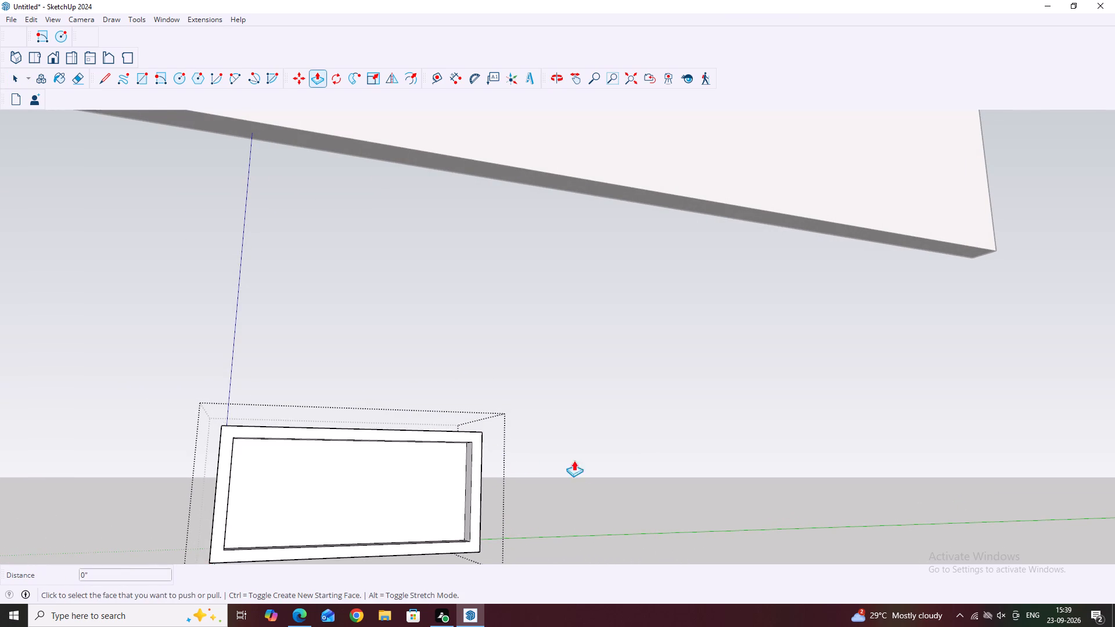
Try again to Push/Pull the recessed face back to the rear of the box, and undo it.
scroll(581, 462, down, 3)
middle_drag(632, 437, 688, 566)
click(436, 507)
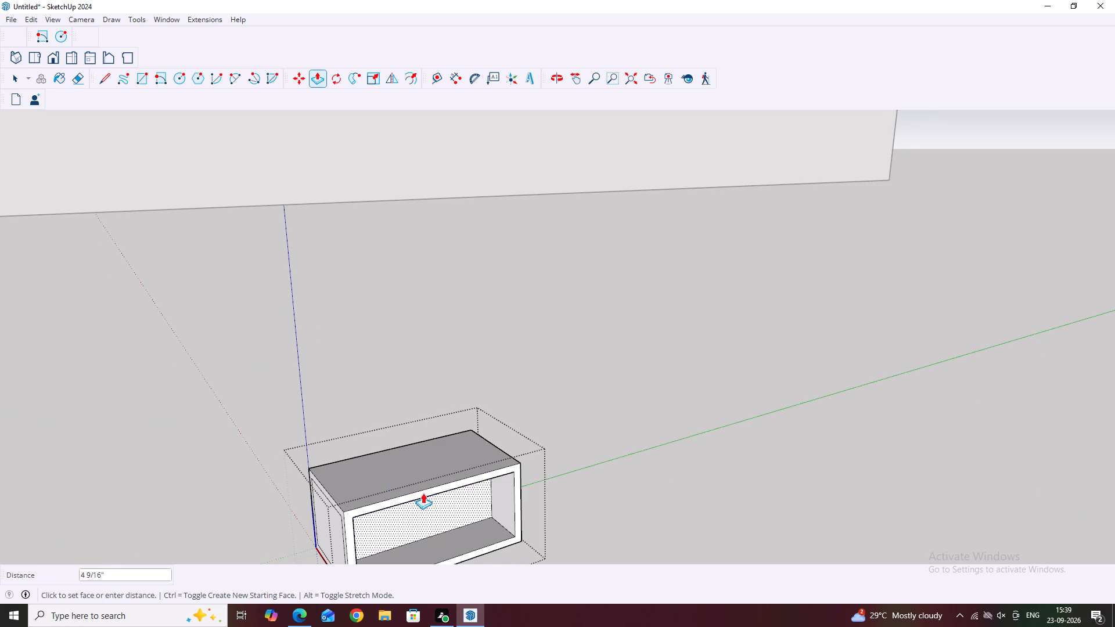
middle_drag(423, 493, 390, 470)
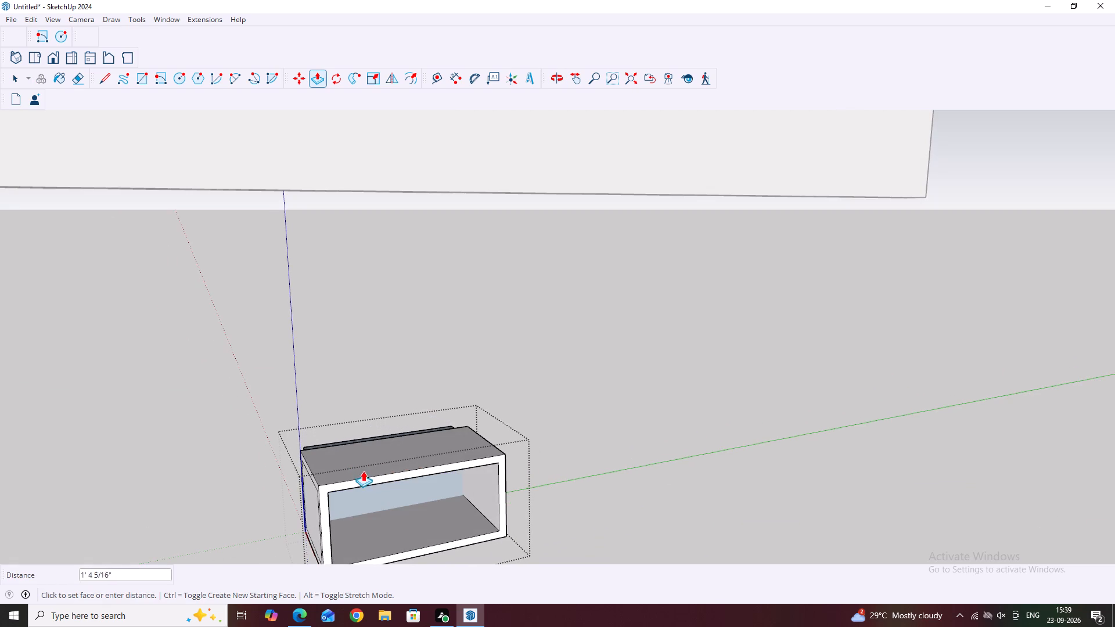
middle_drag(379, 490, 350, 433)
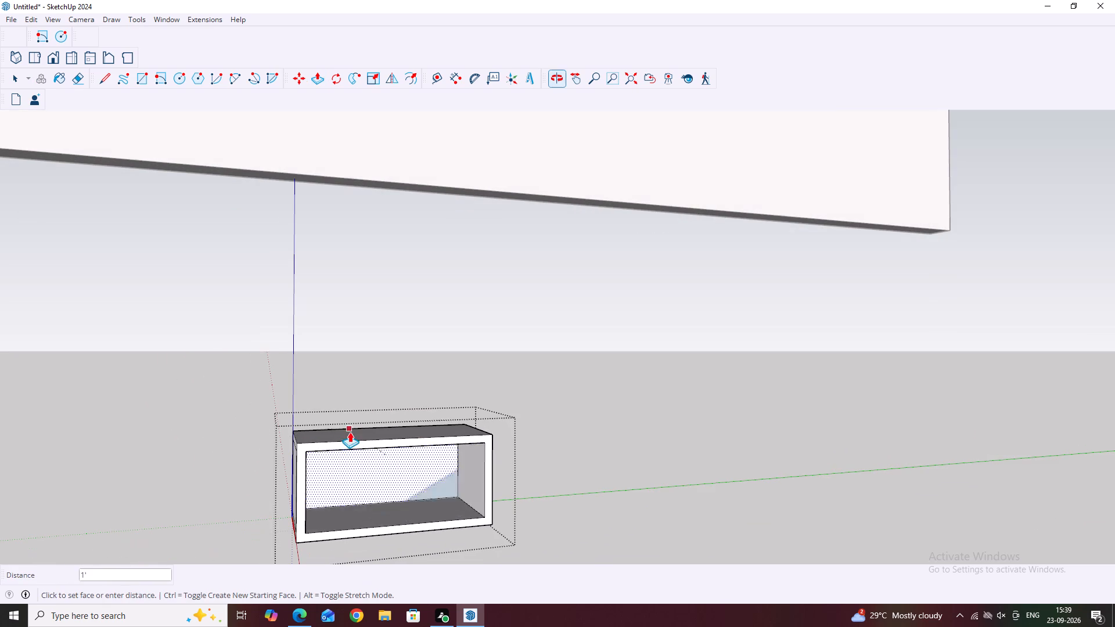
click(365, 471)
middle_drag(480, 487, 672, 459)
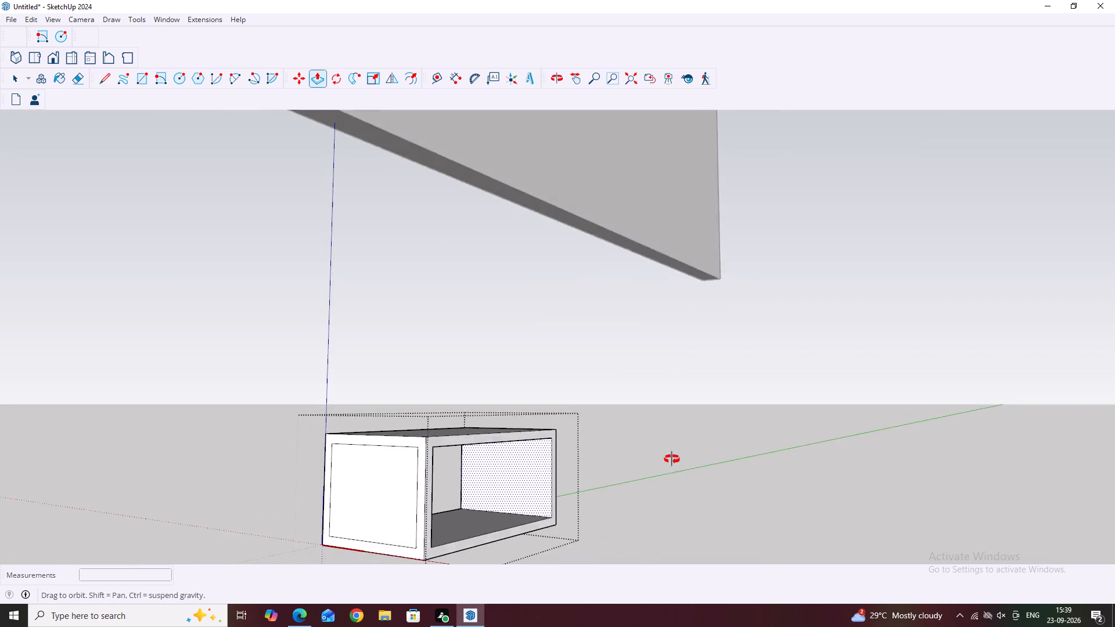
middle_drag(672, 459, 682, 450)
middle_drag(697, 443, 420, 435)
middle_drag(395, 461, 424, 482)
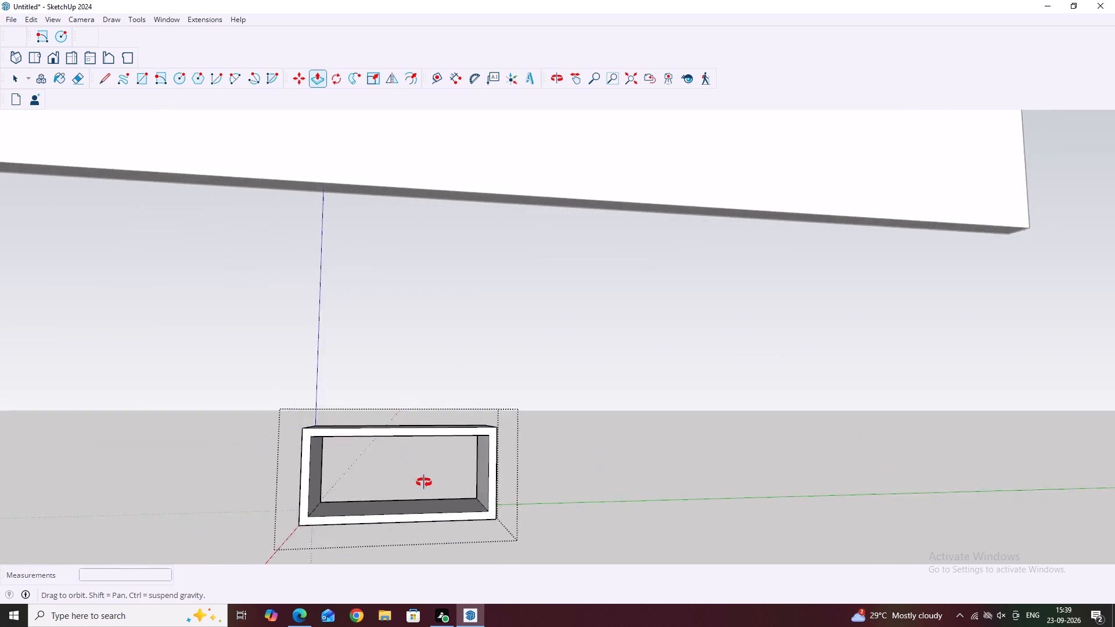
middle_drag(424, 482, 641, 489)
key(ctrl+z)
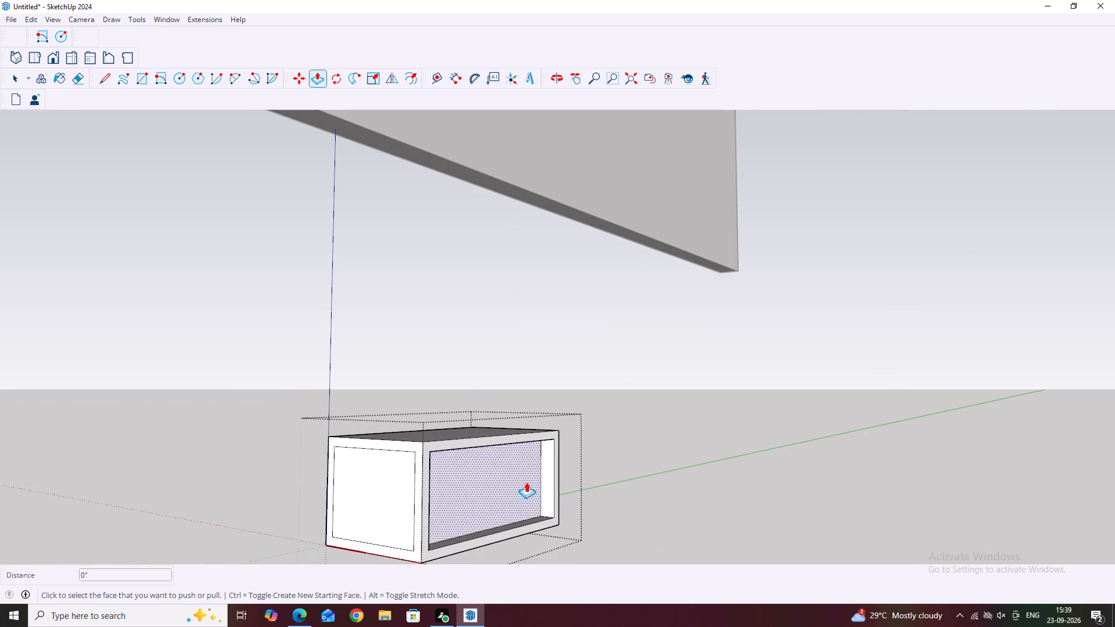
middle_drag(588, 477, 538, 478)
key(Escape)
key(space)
Delete the four inset edges from the box's side face, leaving one plain face.
middle_drag(433, 489, 679, 482)
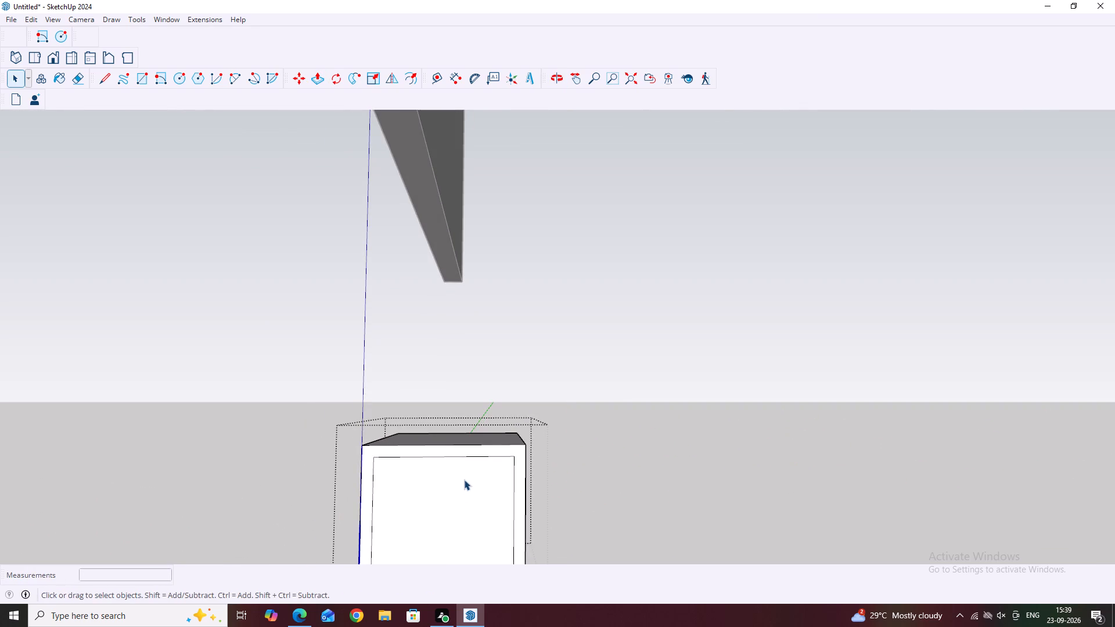
click(464, 480)
scroll(483, 461, up, 1)
click(492, 456)
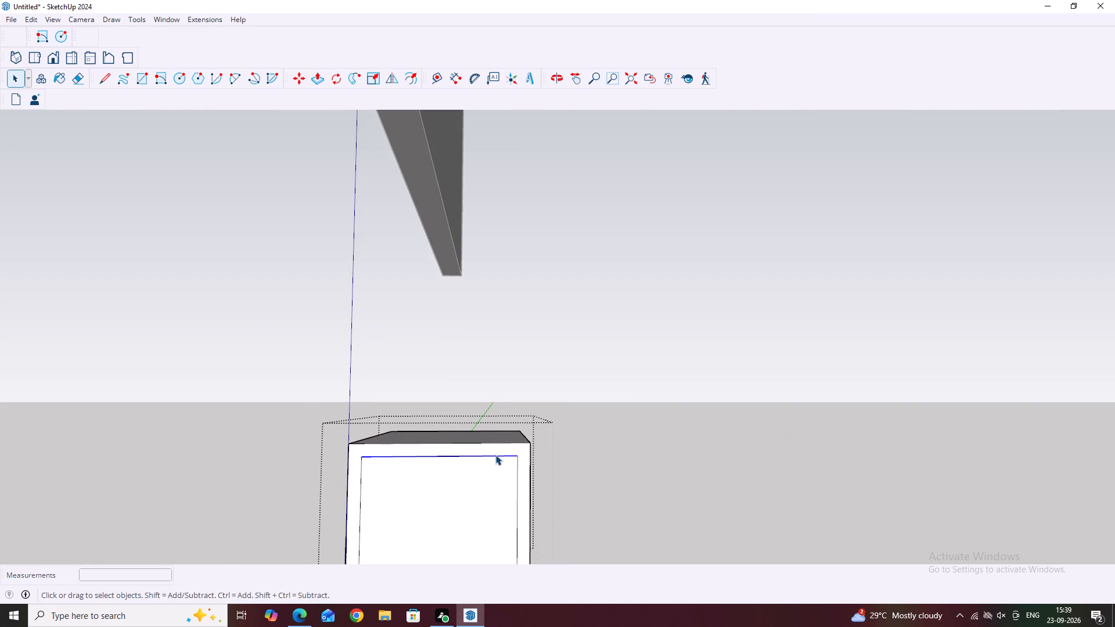
key(Delete)
click(517, 469)
key(Delete)
scroll(523, 479, down, 5)
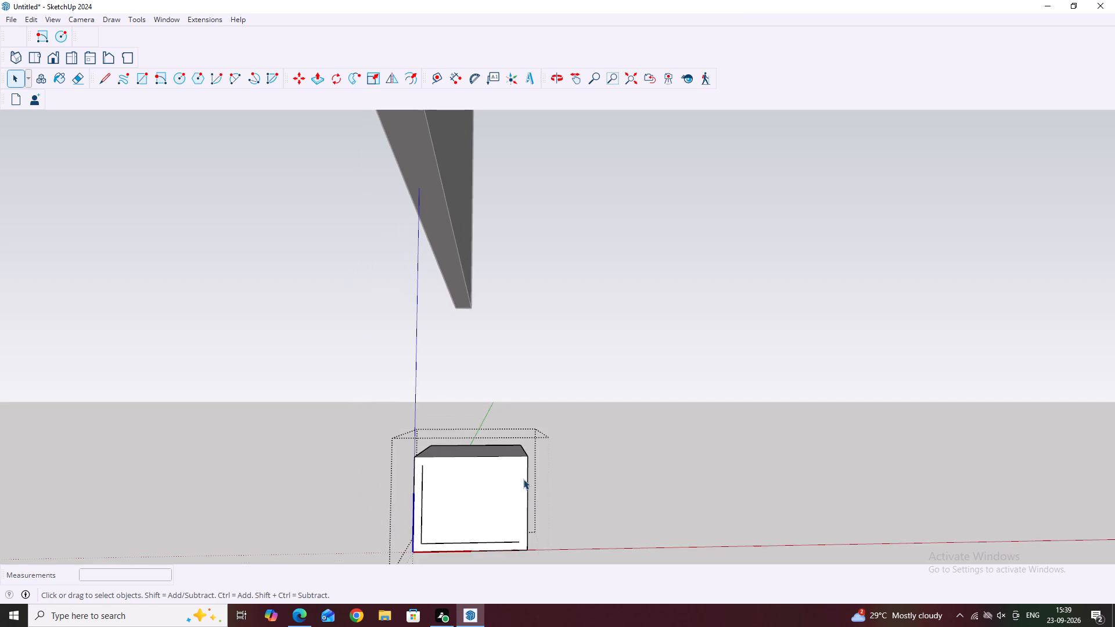
middle_drag(509, 487, 618, 473)
scroll(474, 532, up, 2)
click(469, 547)
click(471, 549)
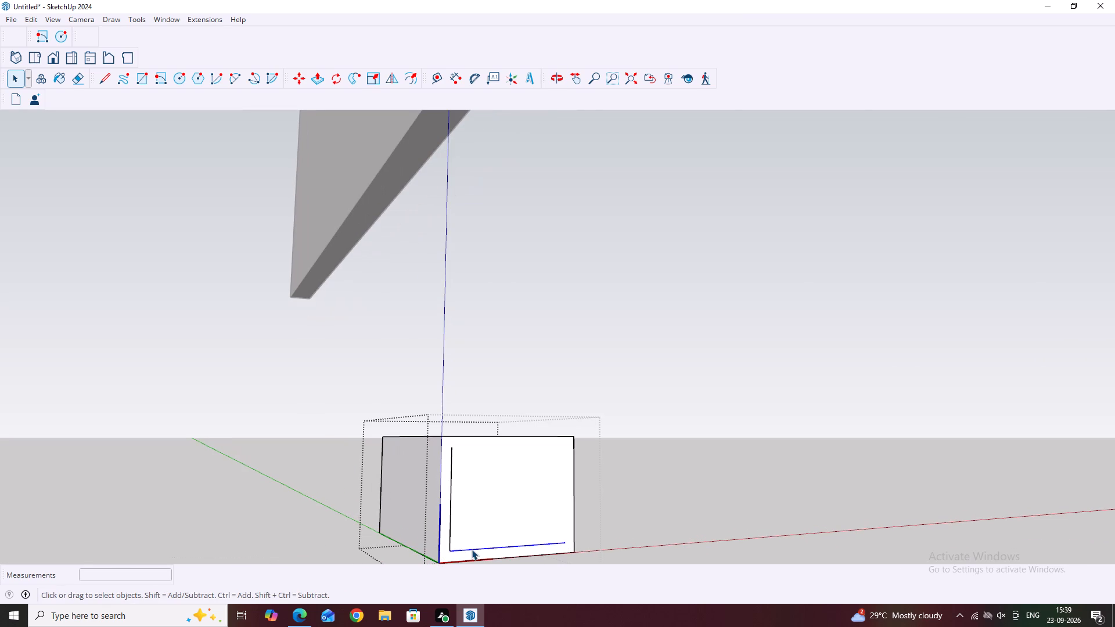
key(Delete)
click(451, 522)
key(Delete)
Close the small box component in front of the slatted wall.
scroll(433, 507, down, 5)
middle_drag(553, 483, 473, 544)
middle_drag(508, 503, 458, 524)
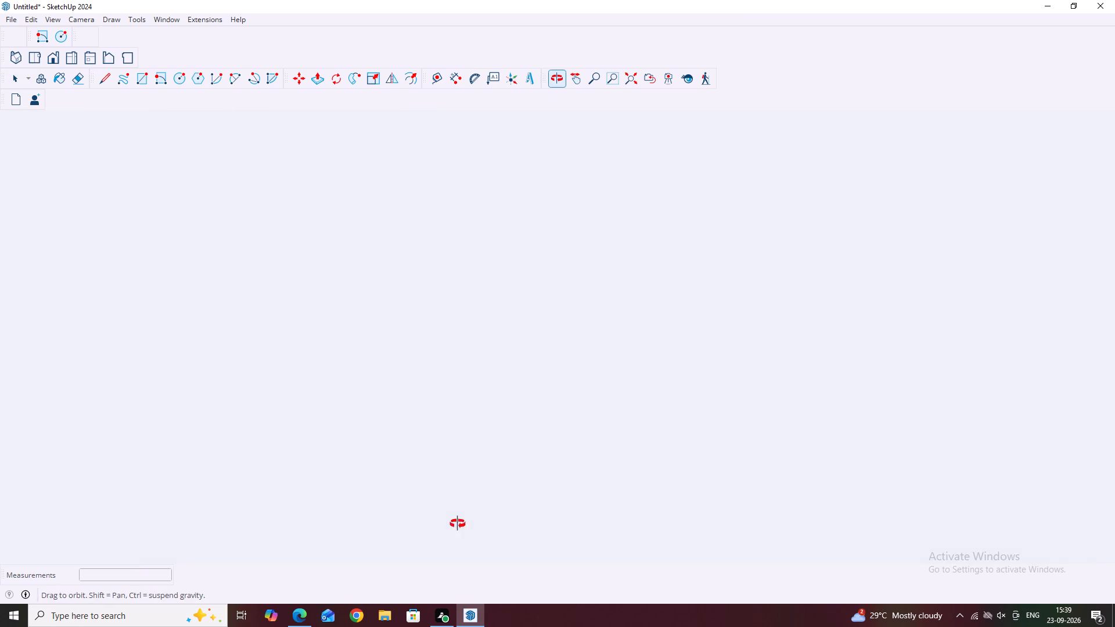
middle_drag(458, 524, 444, 517)
scroll(514, 493, down, 17)
middle_drag(557, 527, 634, 309)
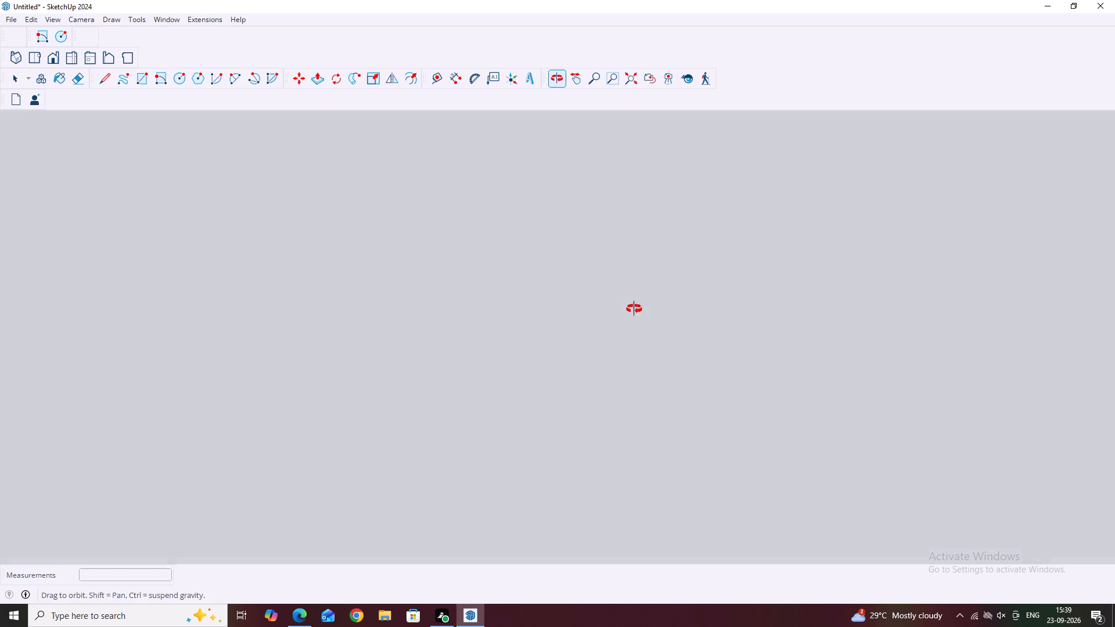
middle_drag(634, 309, 638, 311)
scroll(620, 372, down, 1)
middle_drag(567, 455, 631, 325)
scroll(613, 416, down, 12)
middle_drag(622, 440, 653, 289)
middle_drag(619, 412, 629, 271)
scroll(639, 284, down, 20)
scroll(639, 284, down, 3)
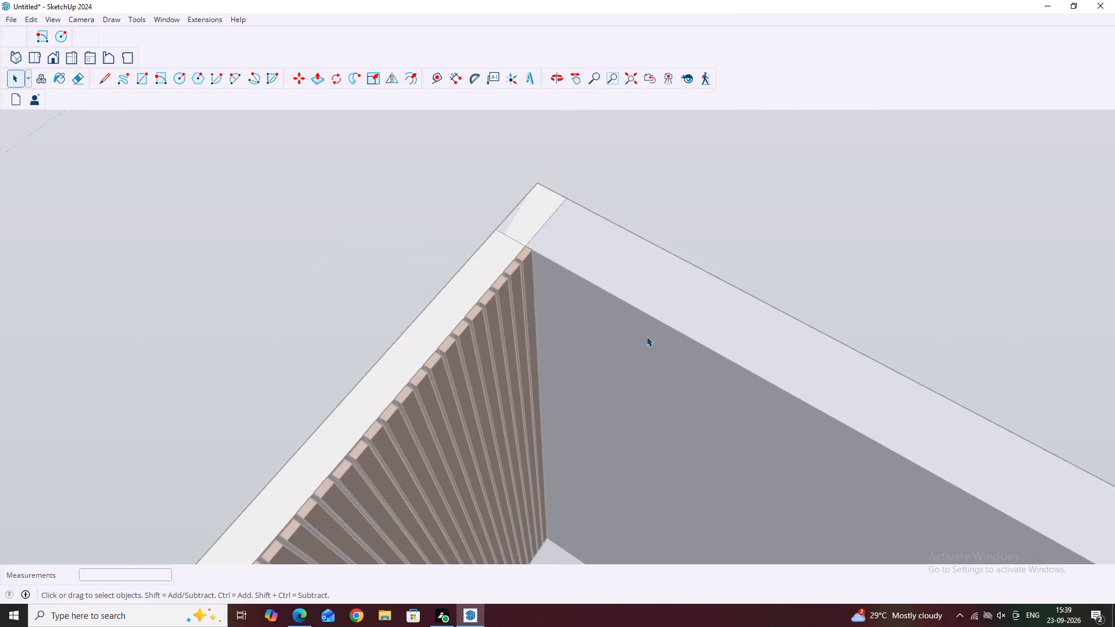
scroll(646, 336, down, 13)
middle_drag(645, 452, 677, 271)
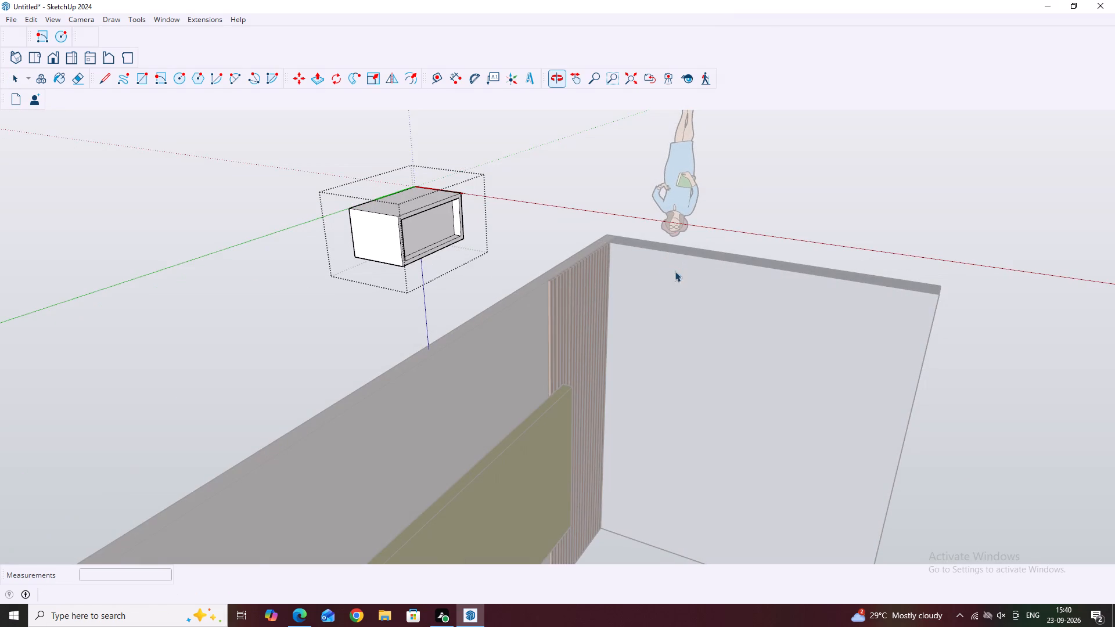
scroll(526, 303, down, 5)
middle_drag(578, 460, 613, 253)
middle_drag(585, 509, 613, 251)
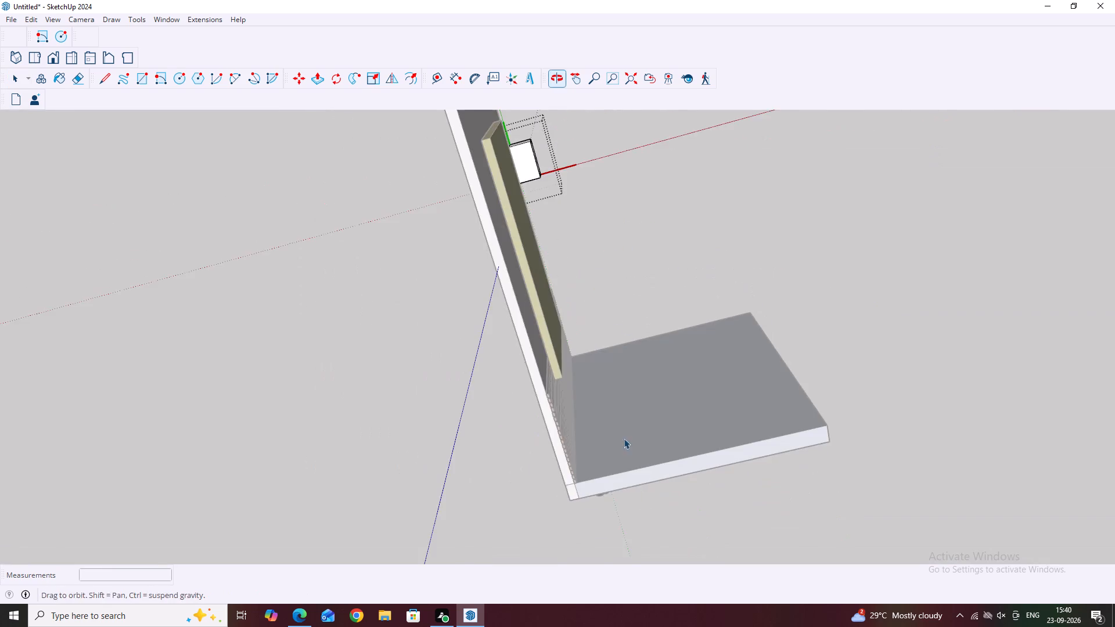
middle_drag(623, 486, 633, 278)
middle_drag(653, 480, 595, 379)
middle_drag(771, 453, 560, 412)
middle_drag(713, 444, 487, 337)
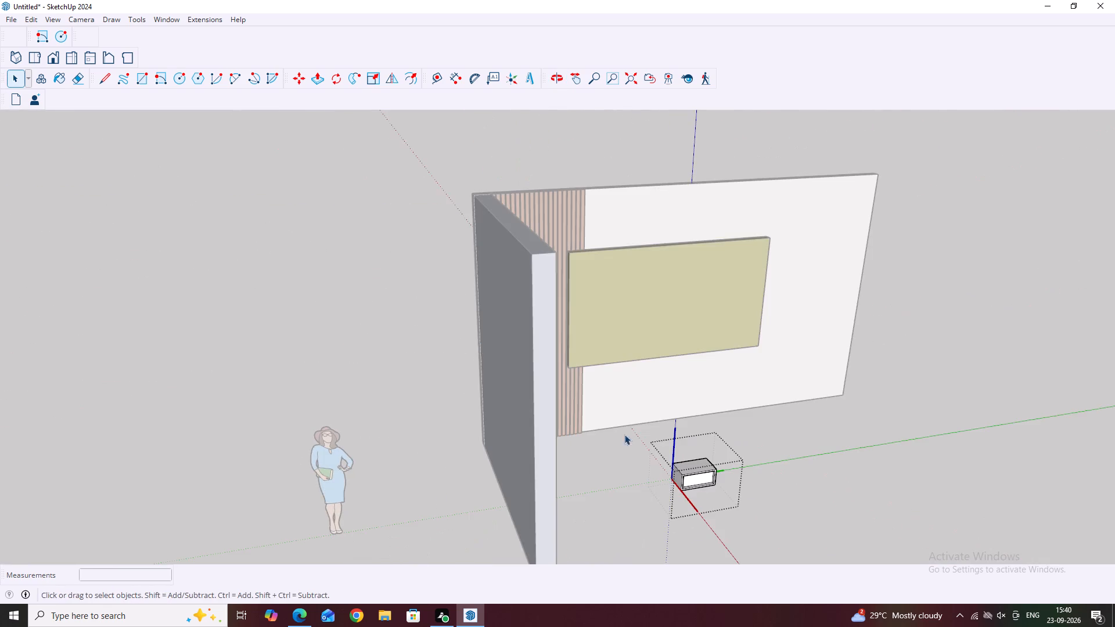
middle_drag(668, 492, 600, 405)
scroll(754, 460, down, 5)
scroll(738, 518, up, 7)
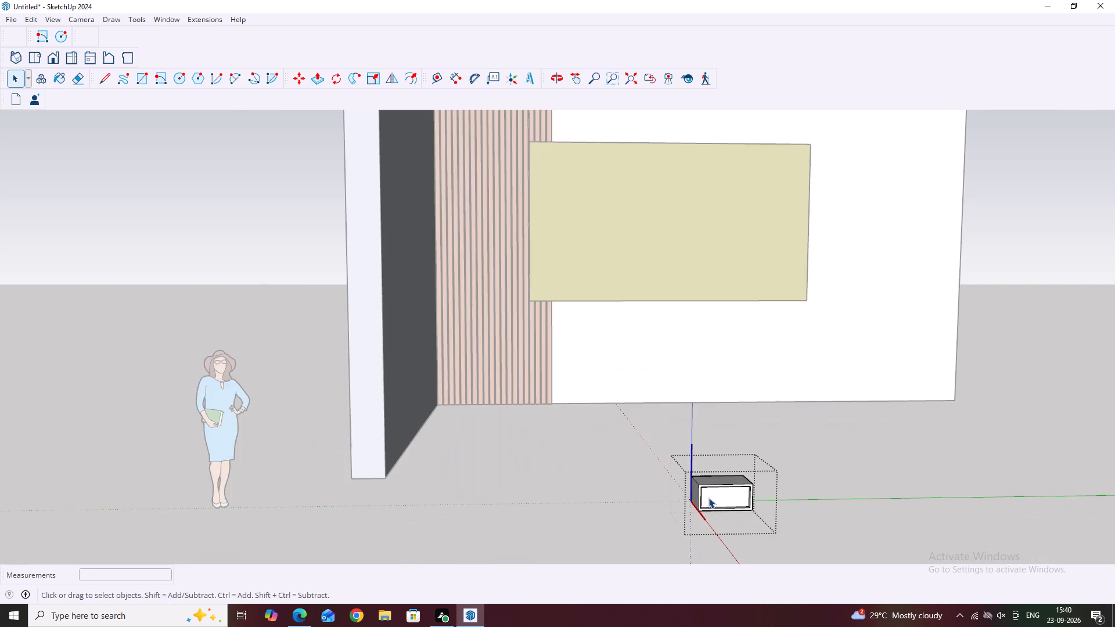
click(938, 479)
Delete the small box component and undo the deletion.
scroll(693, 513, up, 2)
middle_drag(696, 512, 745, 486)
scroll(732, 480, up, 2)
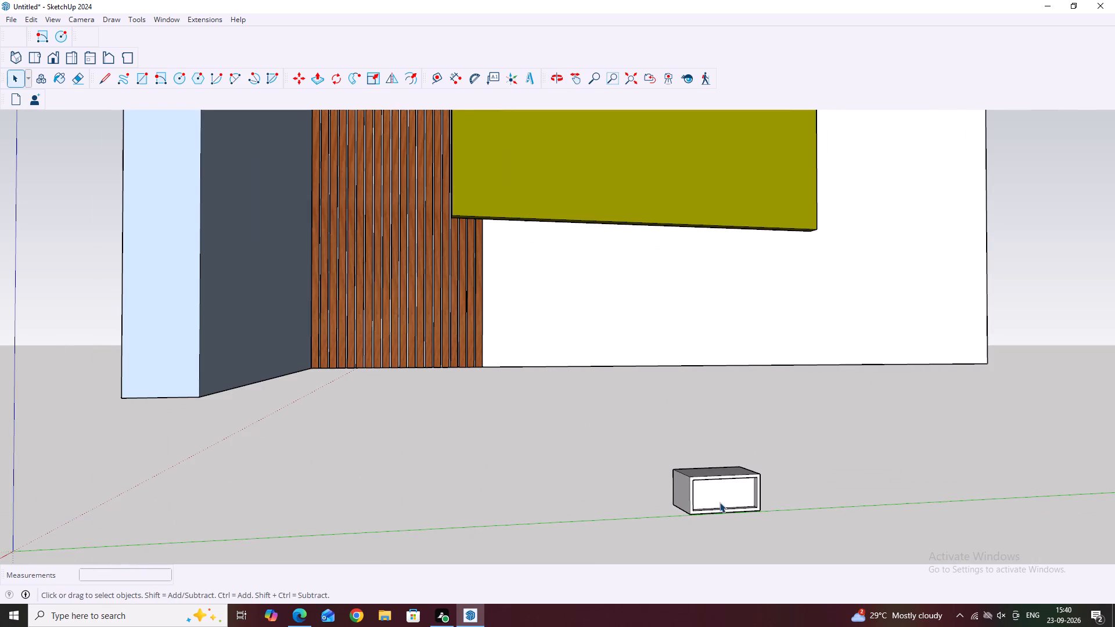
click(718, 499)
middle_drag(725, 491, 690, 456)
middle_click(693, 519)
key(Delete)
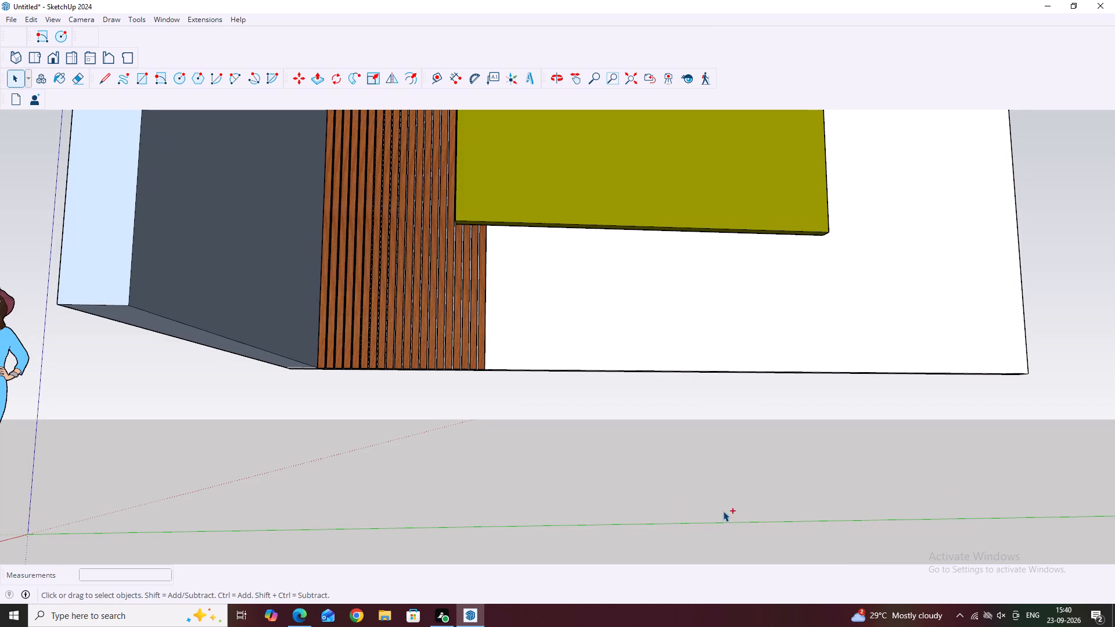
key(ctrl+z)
Reopen the box component, Push/Pull its recessed face inward by about 3 13/16" and a further 4 13/16", and close it.
click(718, 499)
middle_drag(742, 496, 721, 505)
double_click(726, 514)
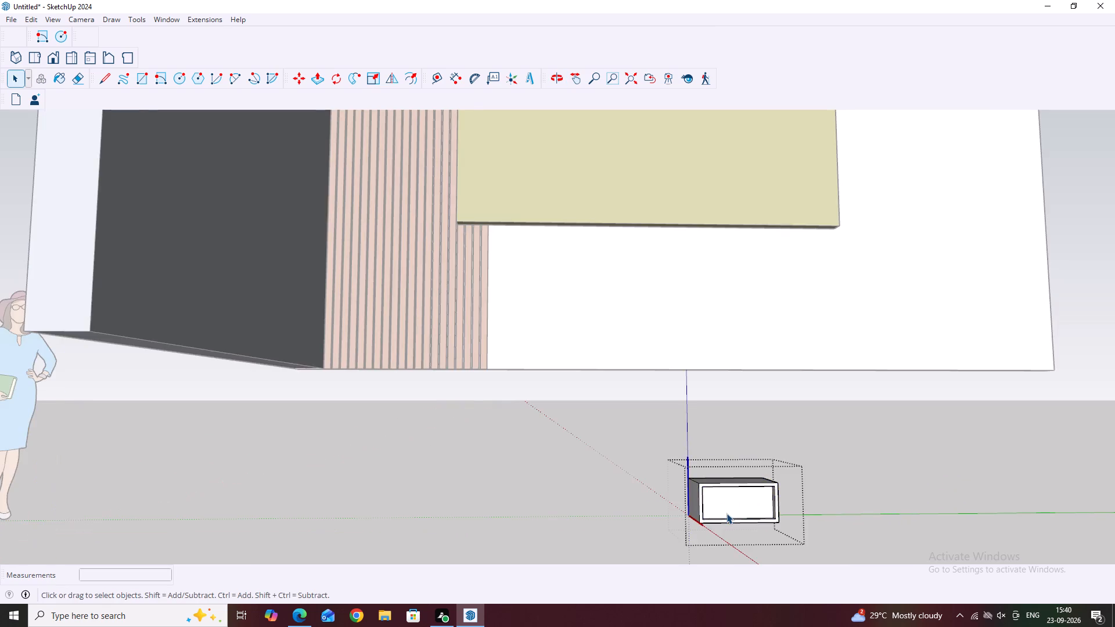
scroll(727, 513, up, 3)
click(727, 507)
key(p)
scroll(724, 502, up, 2)
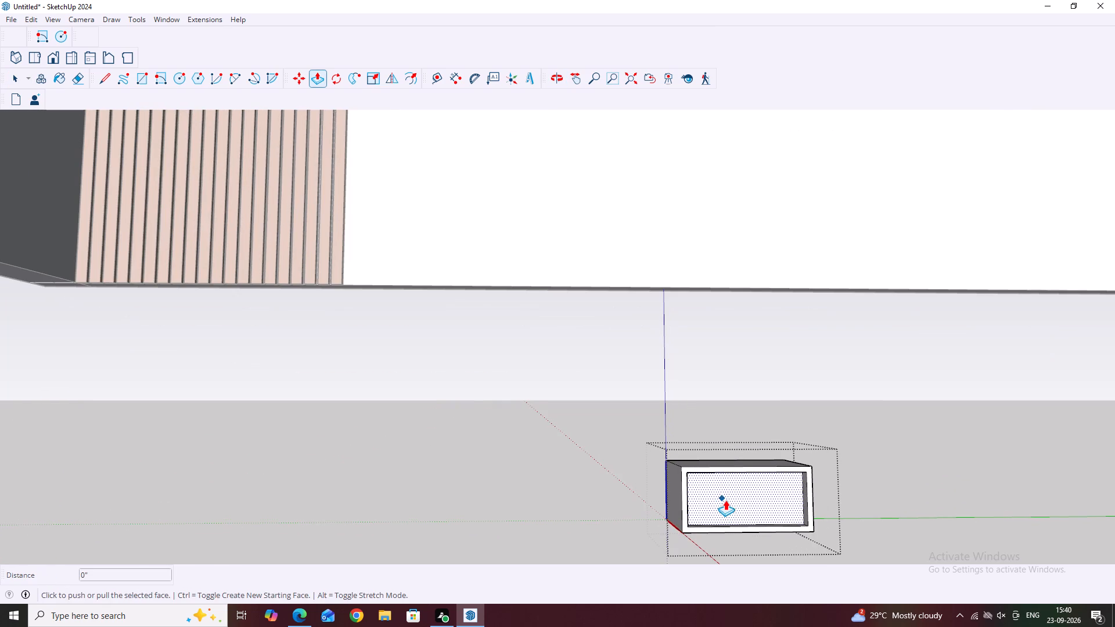
click(727, 500)
click(724, 492)
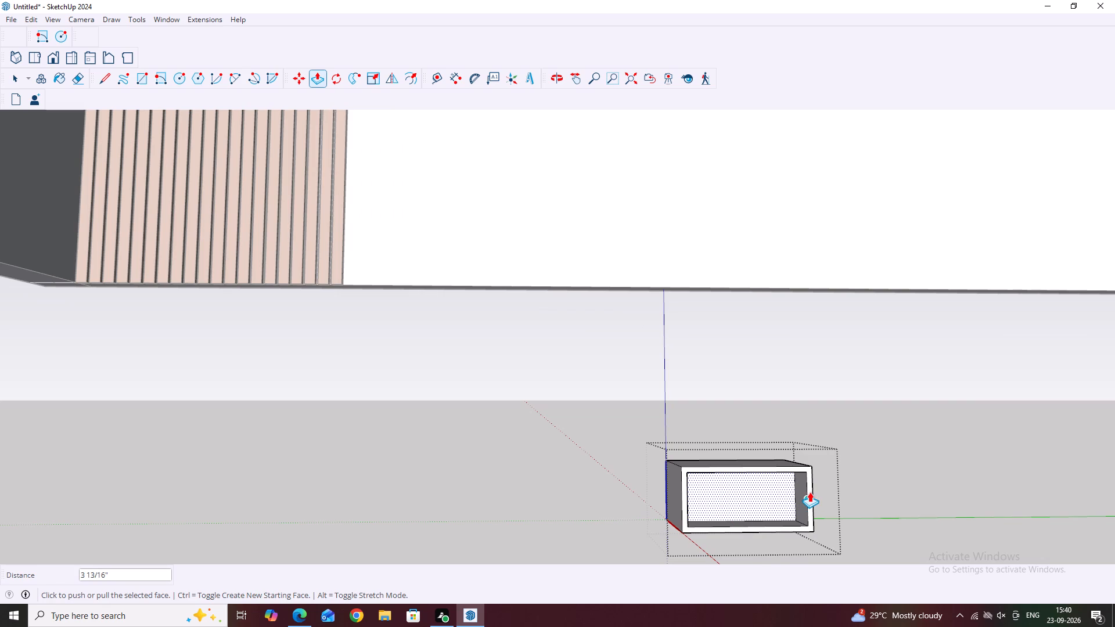
middle_drag(741, 489, 848, 499)
click(711, 485)
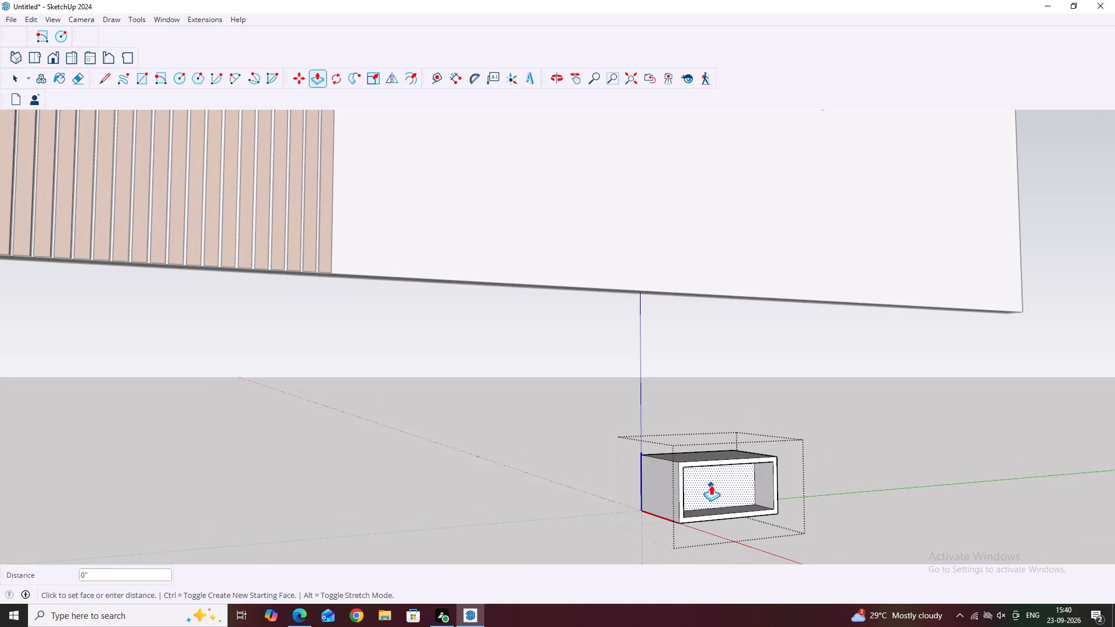
click(697, 480)
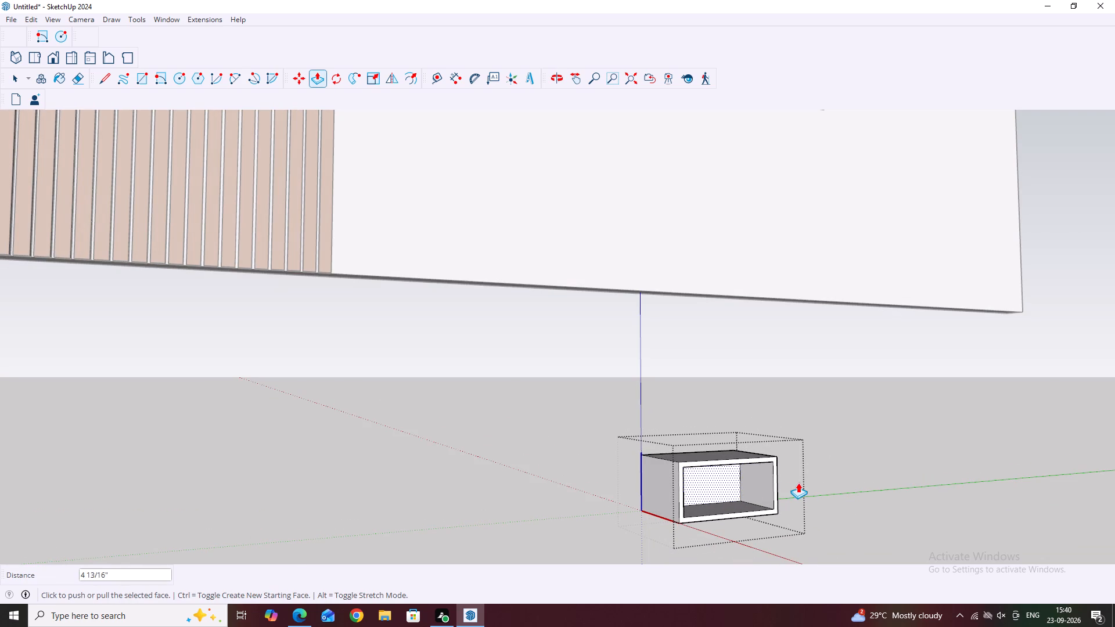
key(Return)
click(843, 467)
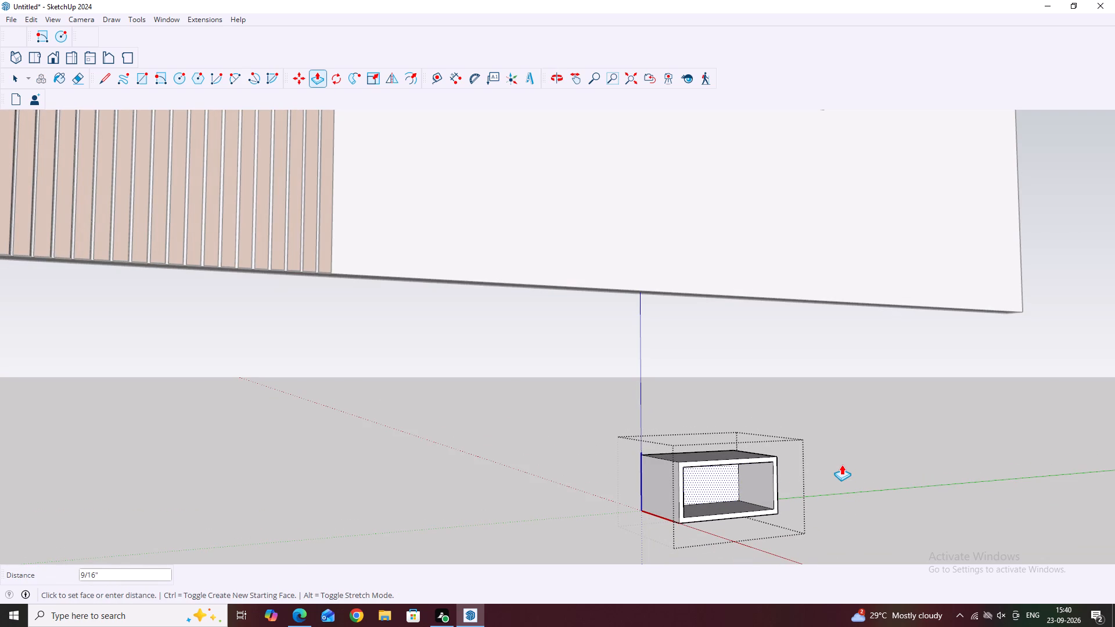
key(space)
scroll(822, 475, up, 2)
click(825, 475)
Open the deepened box component for editing and select all of its connected geometry.
middle_drag(683, 505, 697, 521)
middle_drag(762, 500, 699, 452)
scroll(713, 464, up, 1)
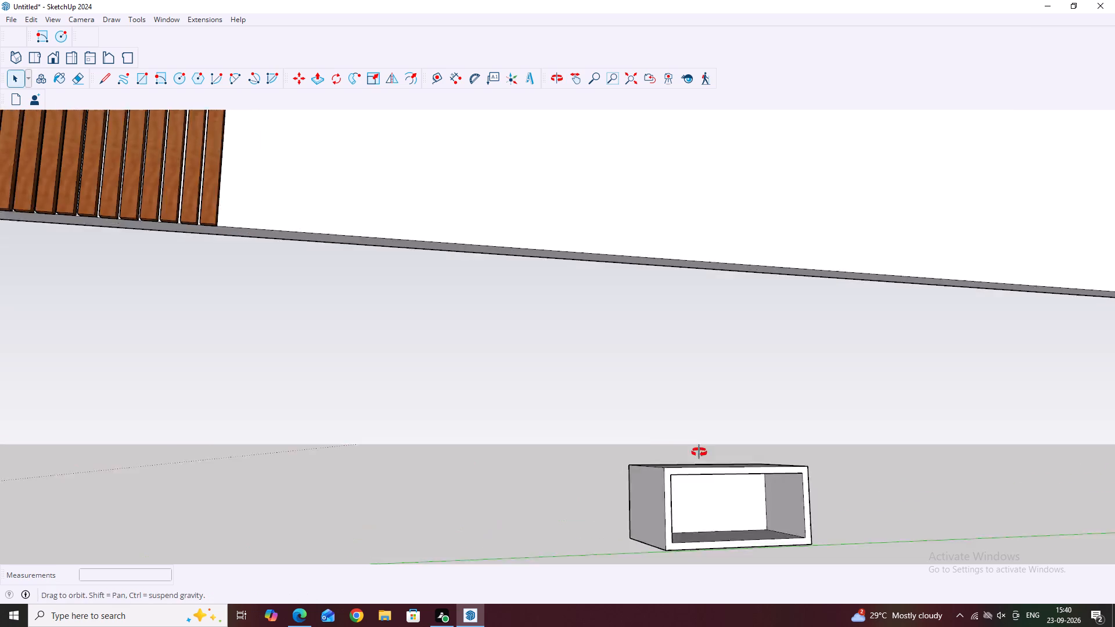
middle_drag(699, 452, 674, 433)
middle_drag(724, 475, 632, 565)
middle_drag(721, 462, 799, 550)
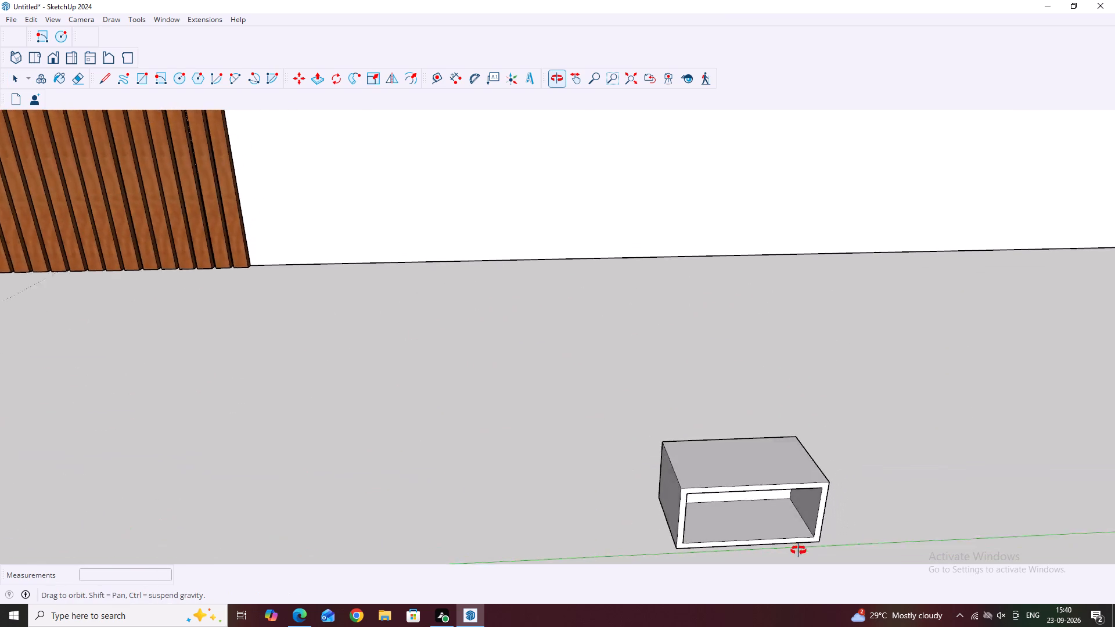
middle_drag(799, 550, 835, 517)
middle_drag(687, 509, 803, 493)
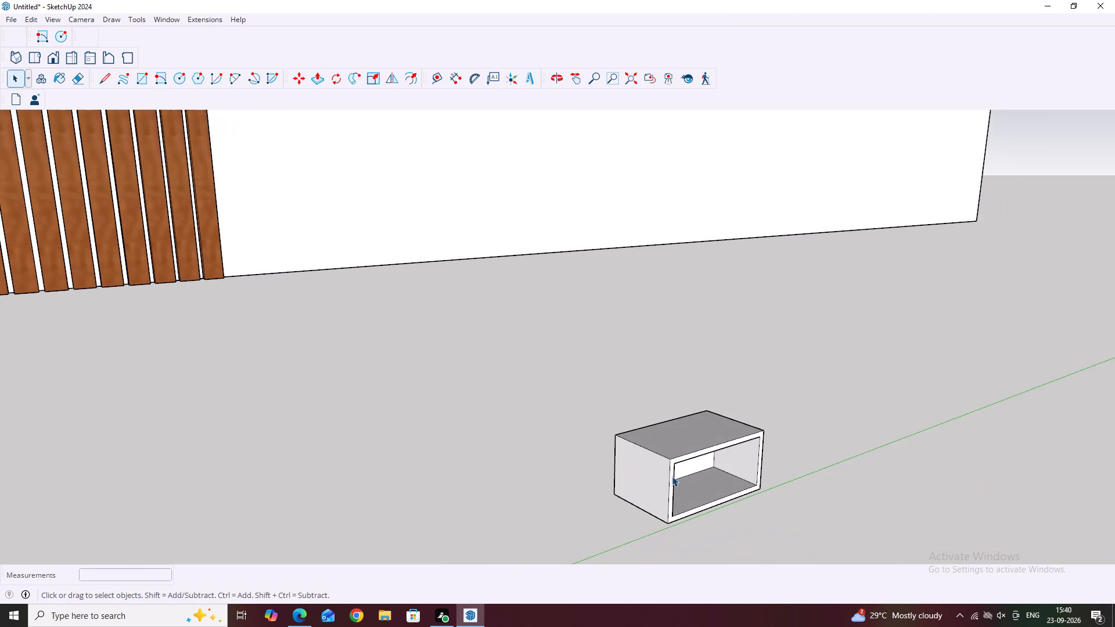
click(684, 473)
double_click(684, 473)
click(684, 473)
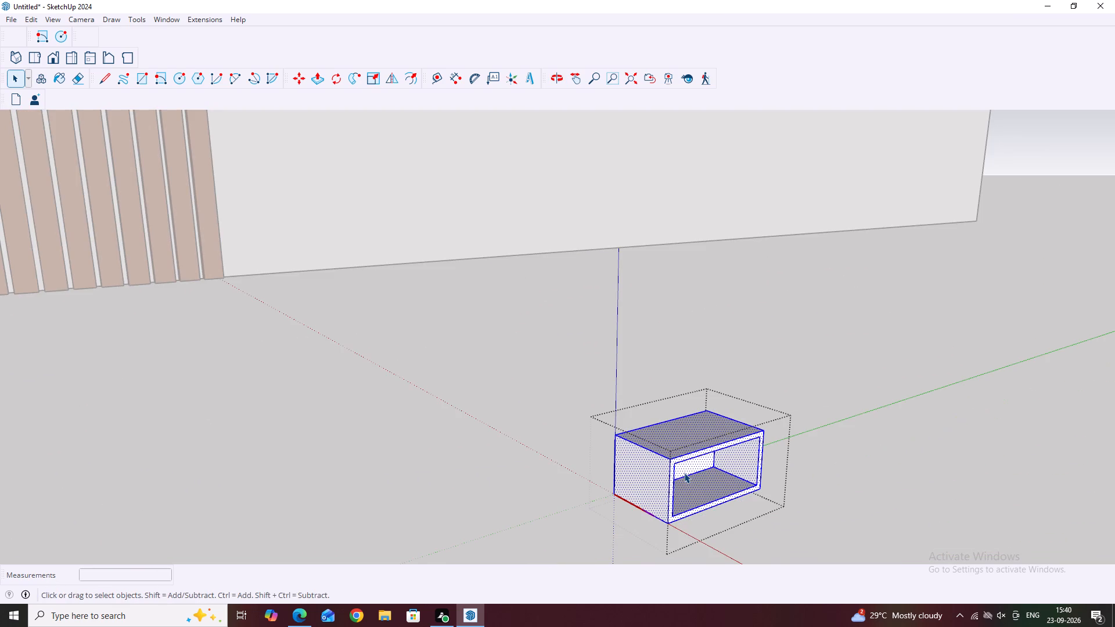
Inspect the deepened box and its recessed back face from several sides, and close the component.
middle_drag(686, 475, 641, 442)
middle_drag(746, 500, 710, 470)
double_click(727, 520)
click(727, 519)
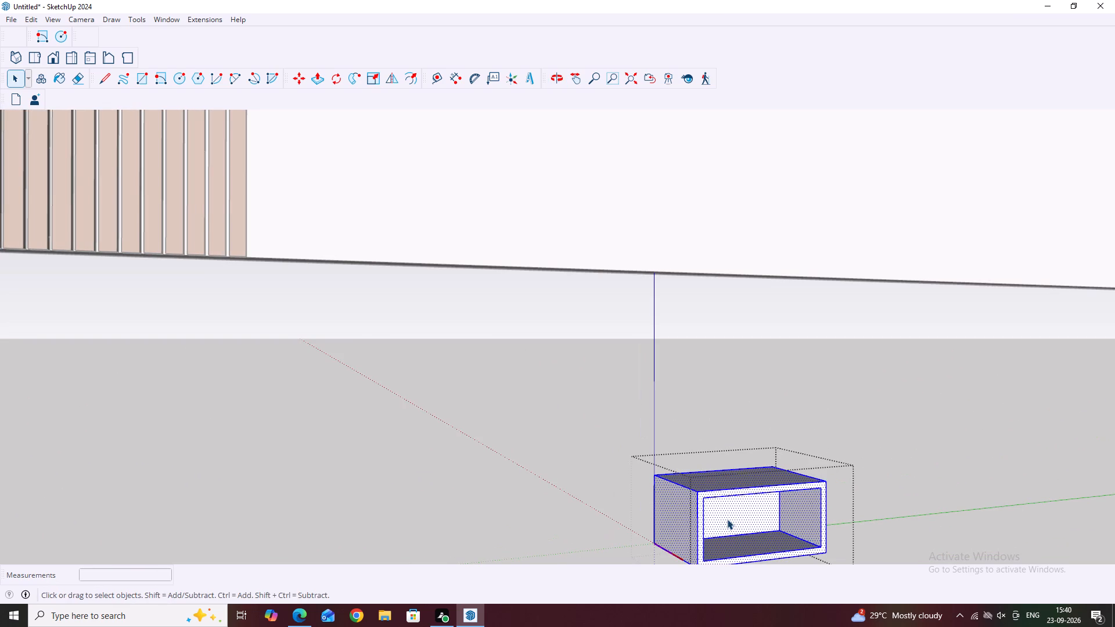
double_click(727, 519)
middle_drag(726, 519, 860, 503)
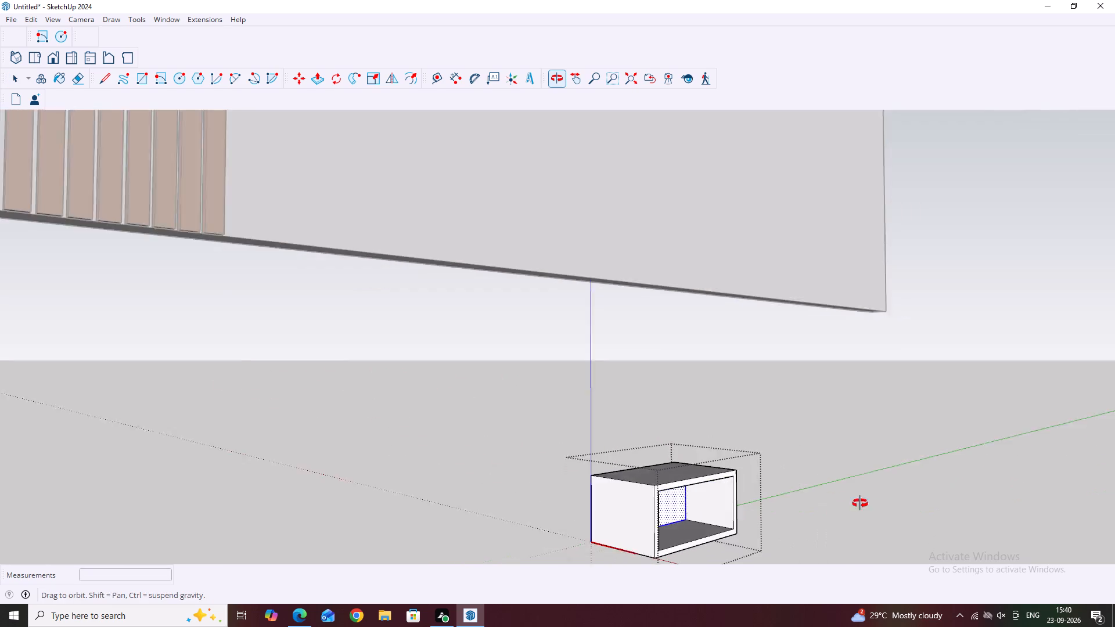
middle_drag(860, 503, 862, 500)
middle_drag(553, 525, 796, 501)
middle_drag(434, 505, 618, 467)
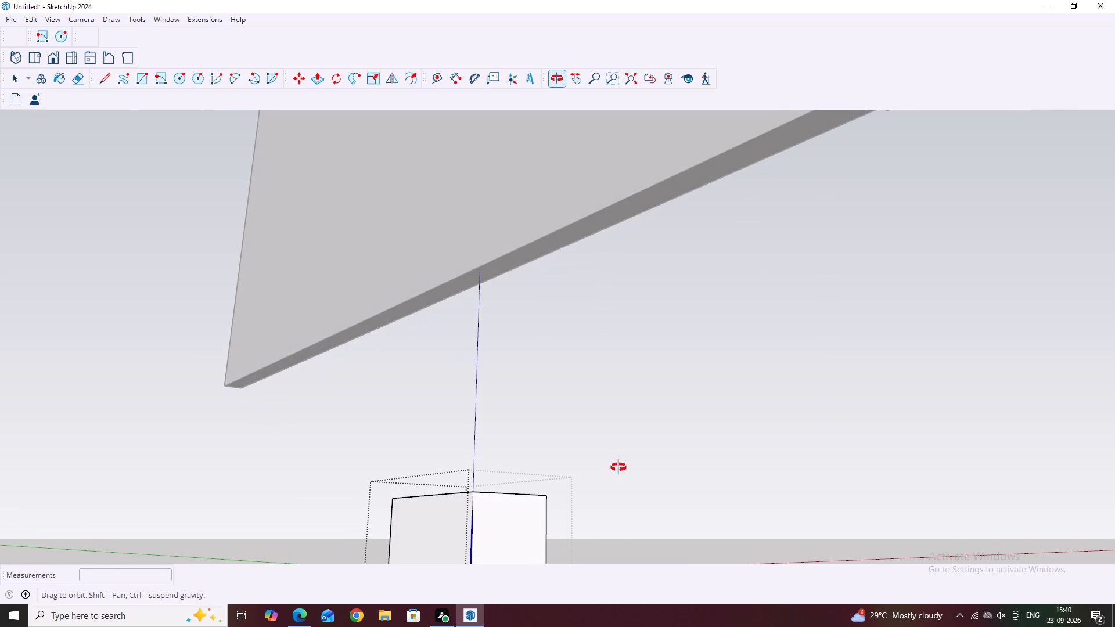
middle_drag(618, 467, 207, 509)
middle_drag(600, 514, 528, 504)
middle_drag(663, 534, 602, 516)
scroll(603, 530, up, 1)
middle_drag(588, 505, 588, 553)
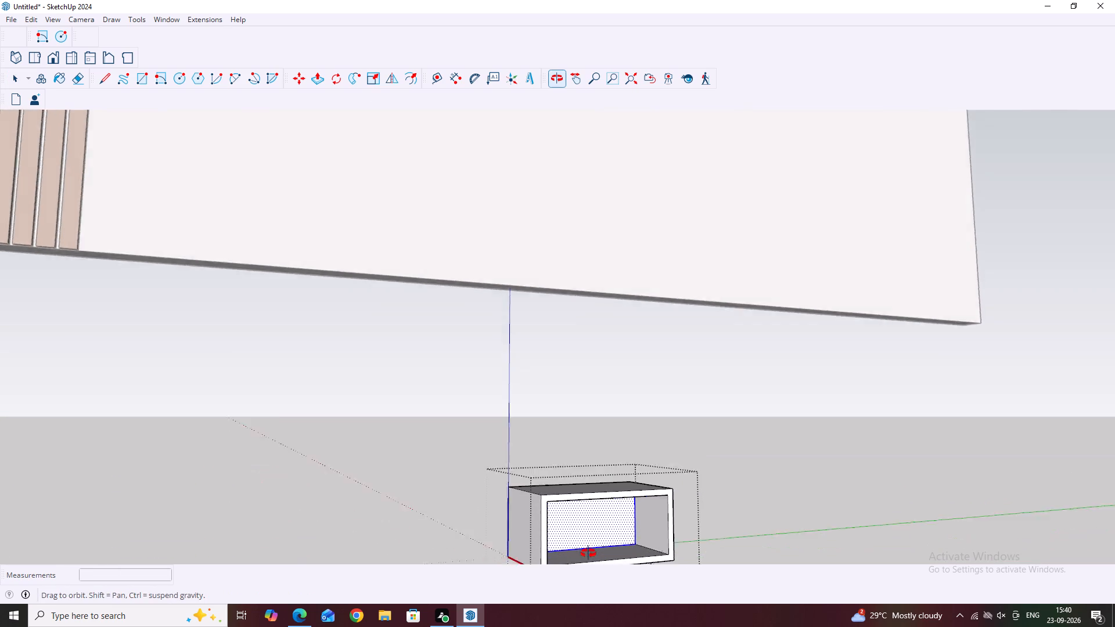
middle_drag(588, 553, 587, 560)
click(827, 477)
Examine the box's open front, interior and frame thickness up close.
scroll(666, 456, down, 5)
middle_drag(706, 508, 701, 504)
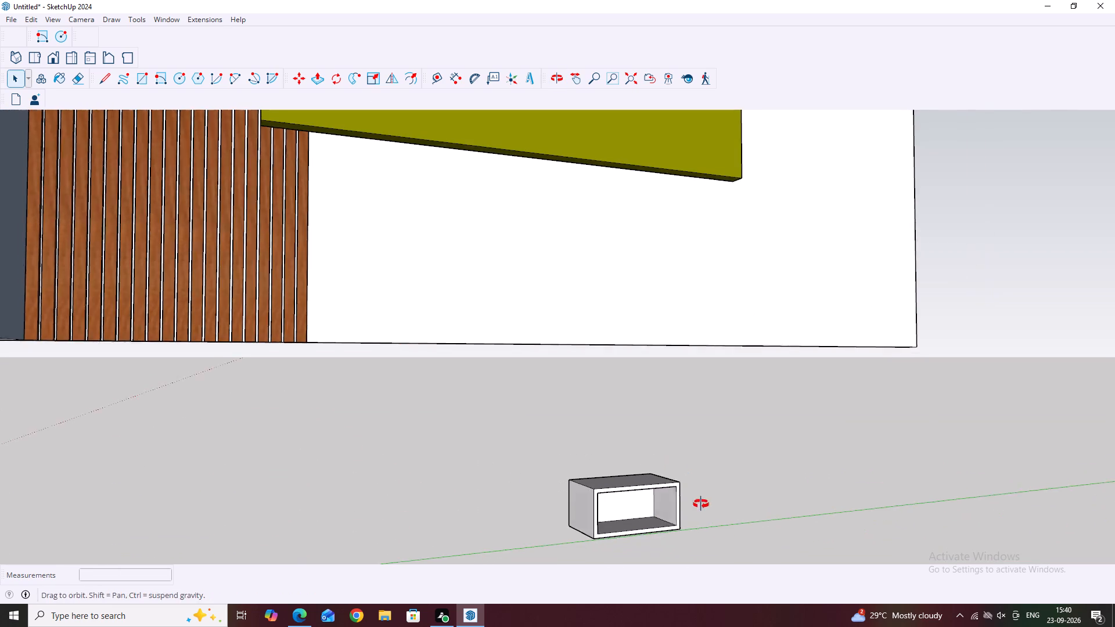
middle_drag(701, 504, 668, 462)
scroll(641, 480, down, 7)
scroll(652, 507, up, 9)
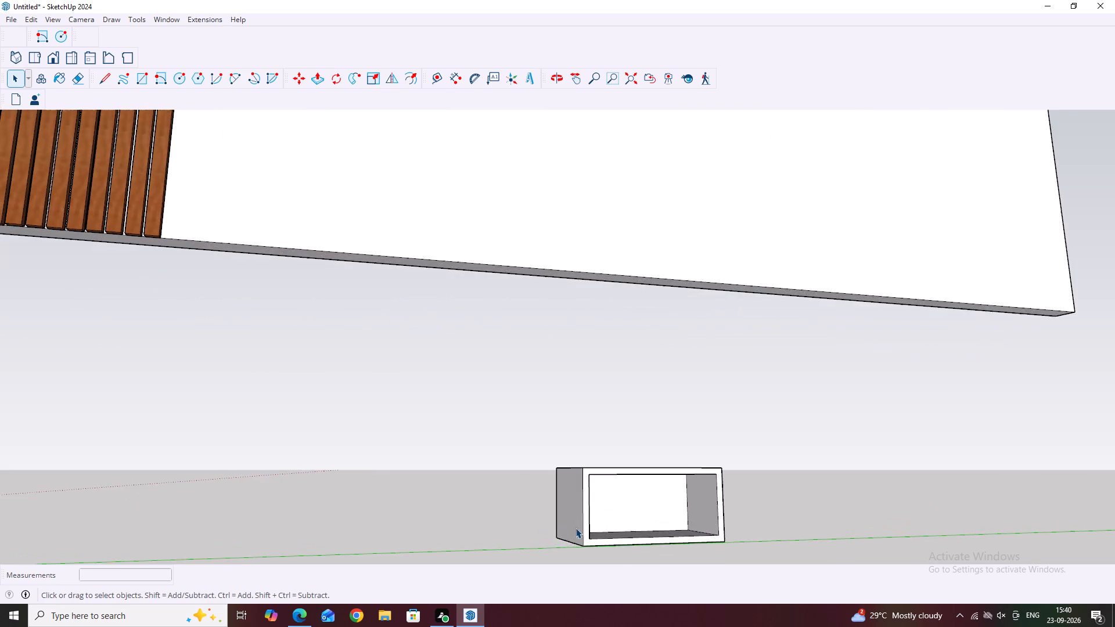
middle_drag(566, 543, 556, 558)
middle_drag(620, 522, 543, 555)
middle_drag(710, 485, 711, 568)
scroll(677, 553, up, 3)
scroll(616, 533, up, 5)
scroll(537, 520, up, 3)
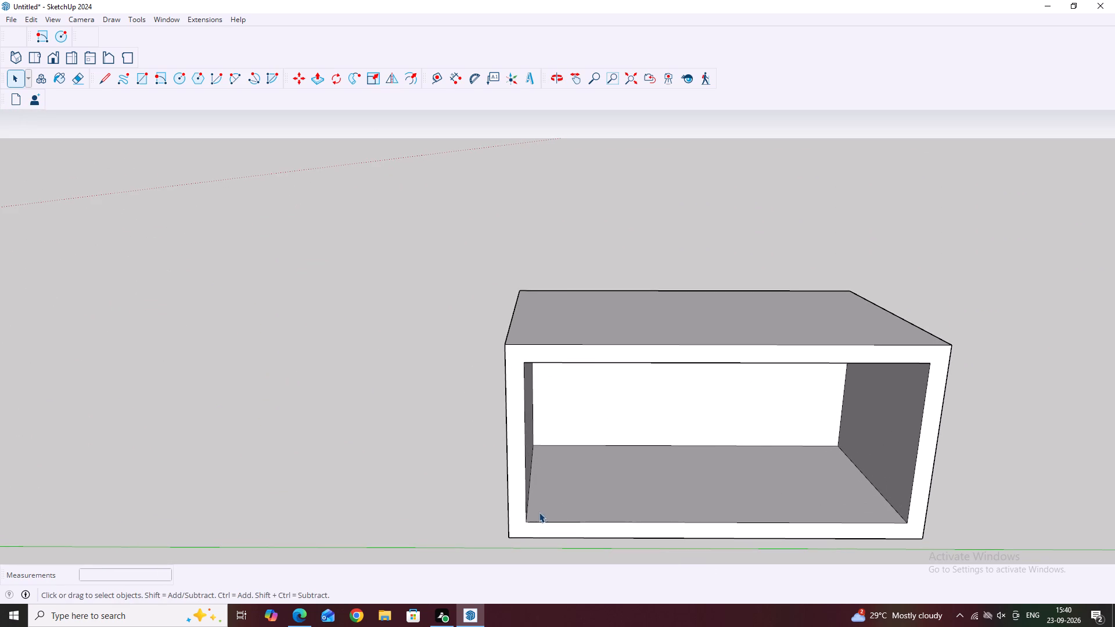
middle_drag(551, 489, 548, 505)
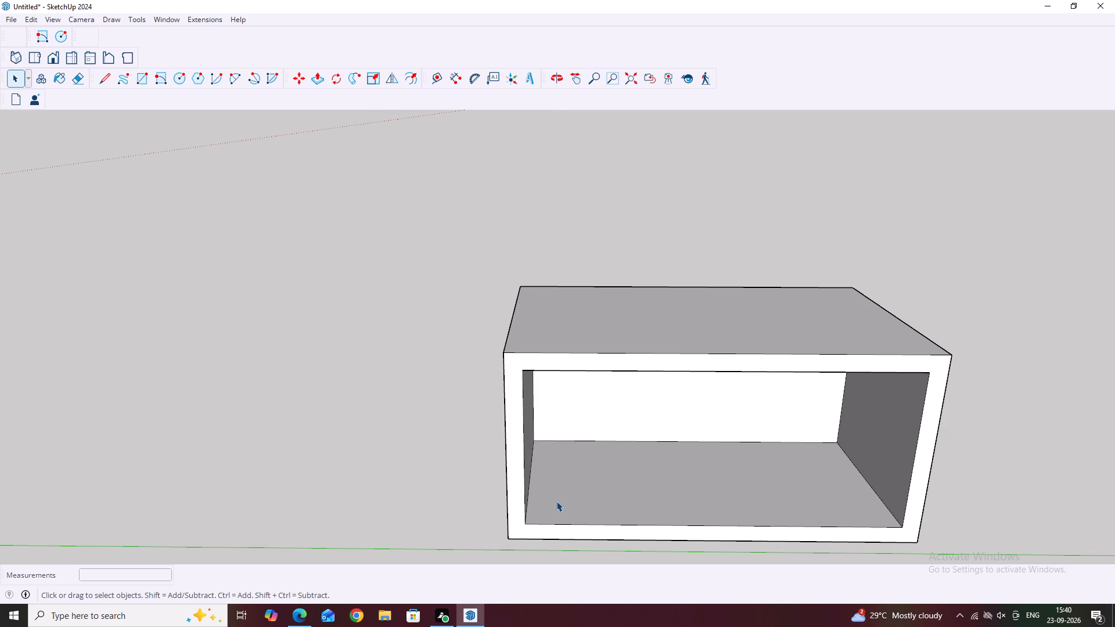
scroll(581, 440, down, 3)
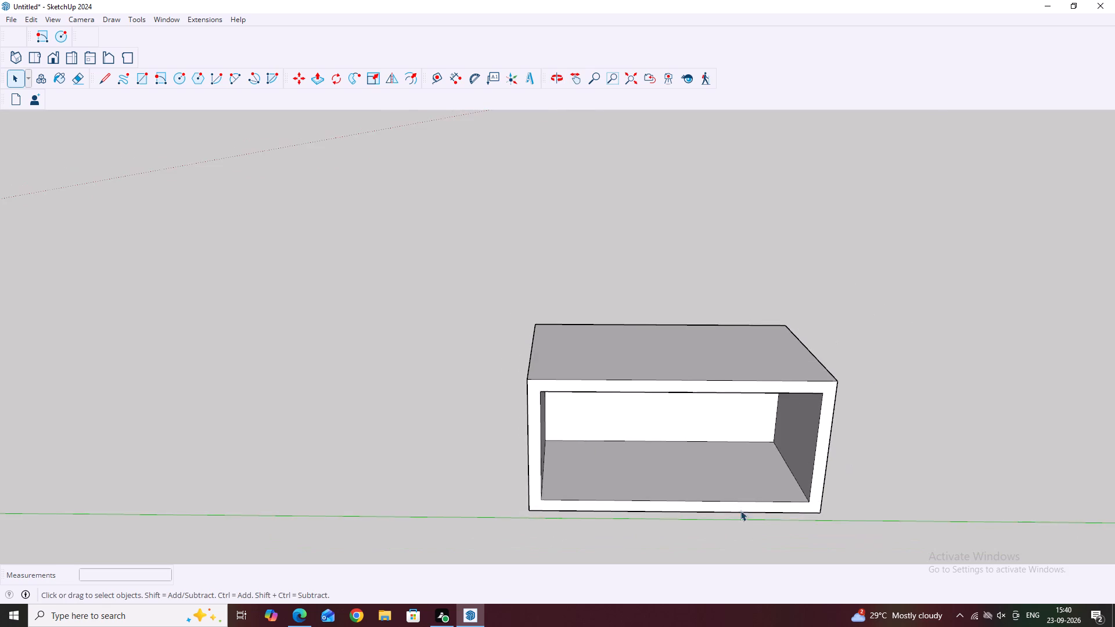
middle_drag(778, 518, 821, 395)
middle_drag(743, 333, 672, 331)
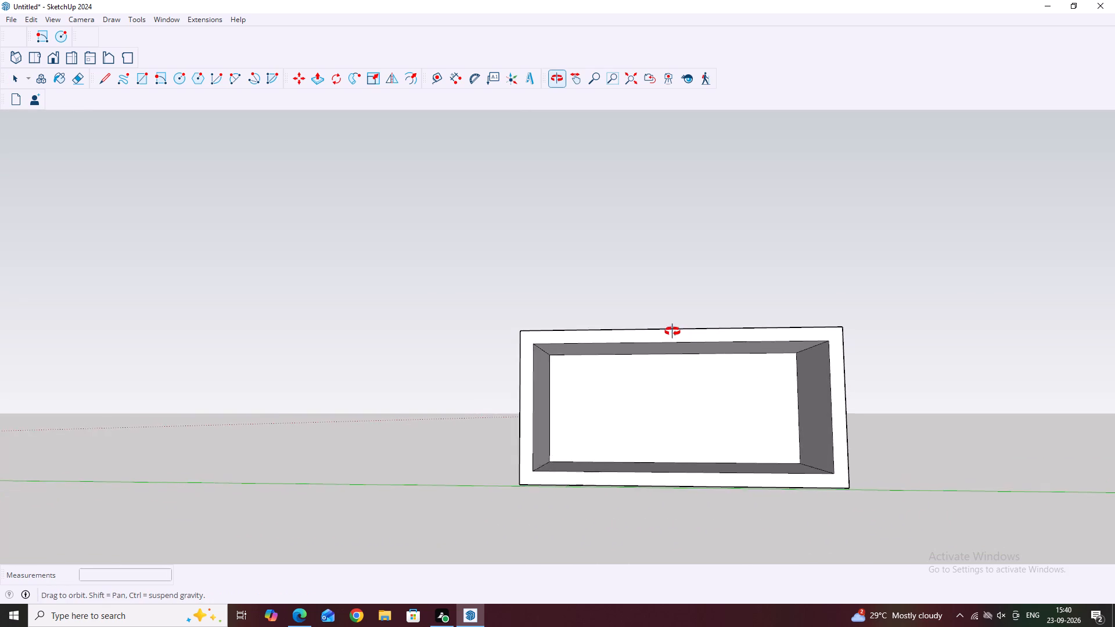
middle_drag(672, 331, 674, 407)
scroll(601, 400, up, 4)
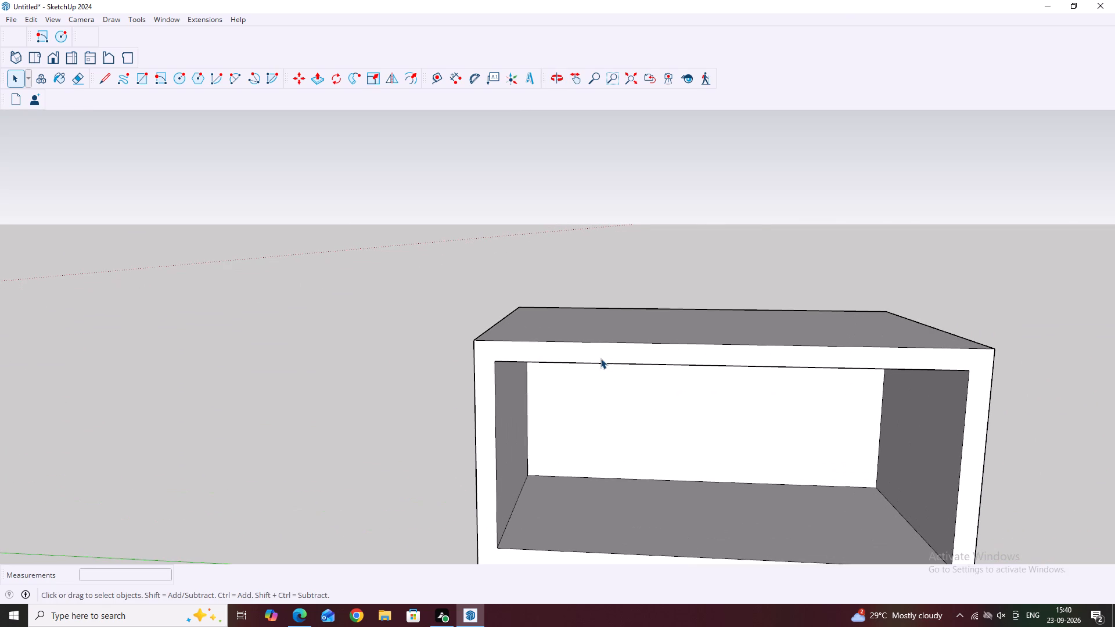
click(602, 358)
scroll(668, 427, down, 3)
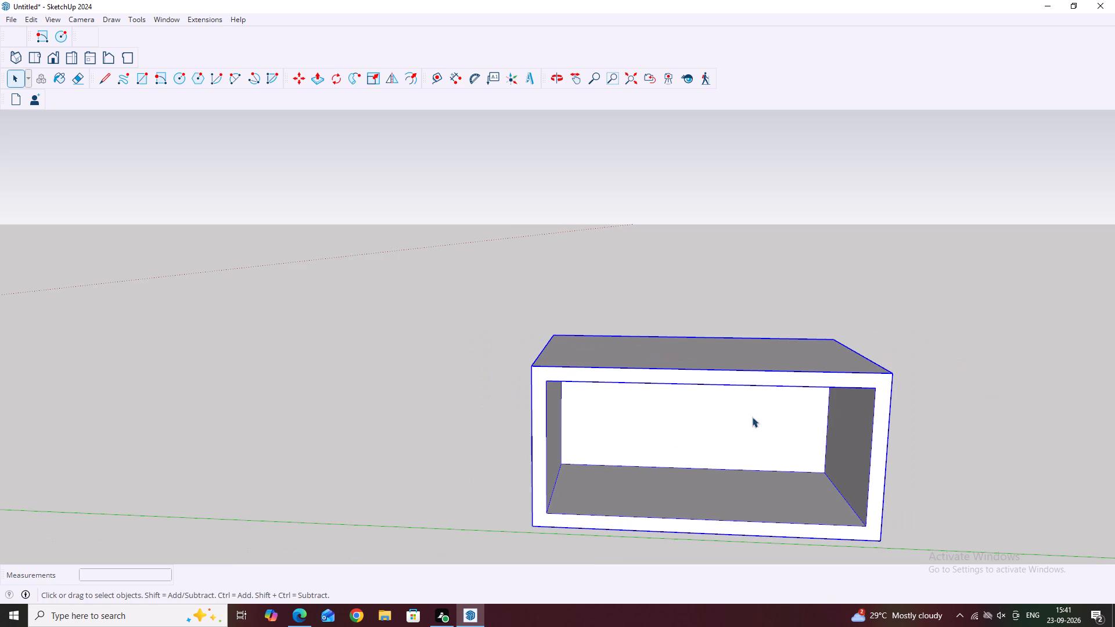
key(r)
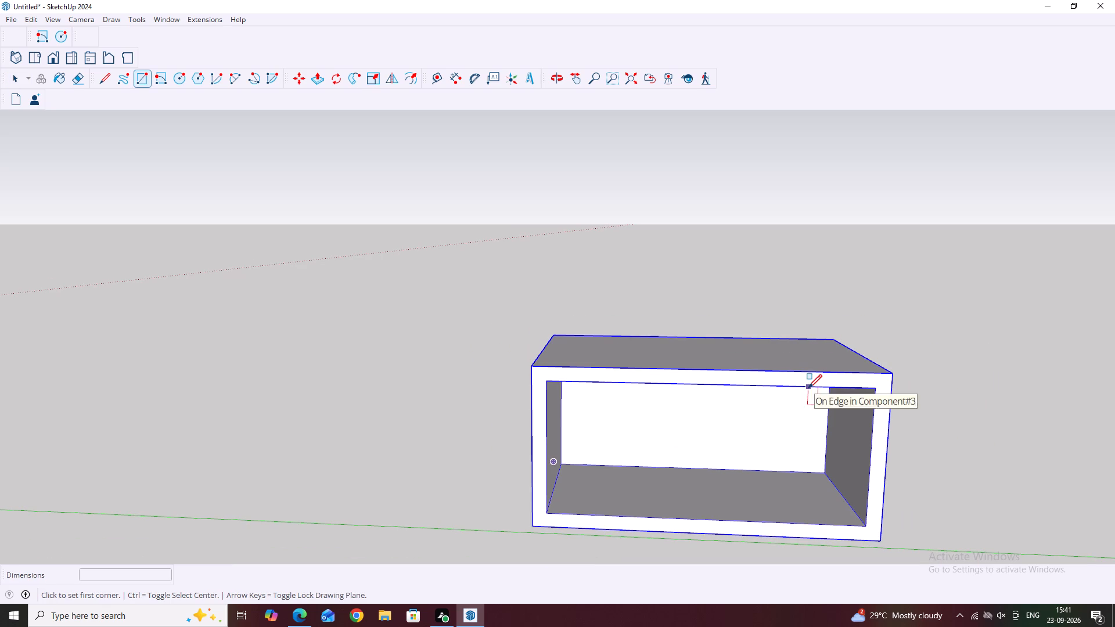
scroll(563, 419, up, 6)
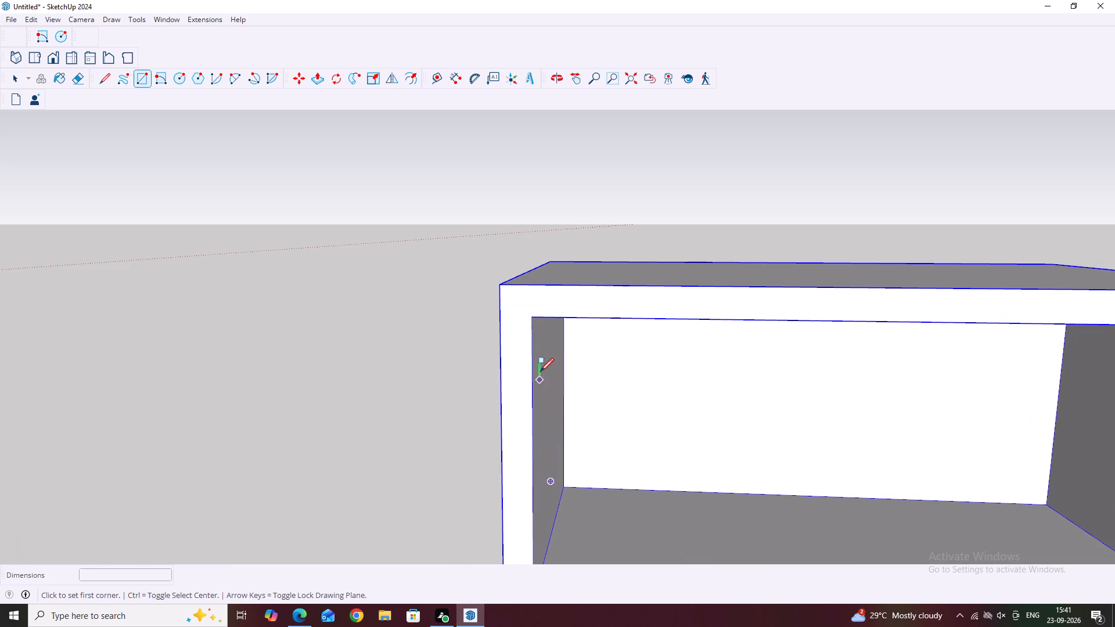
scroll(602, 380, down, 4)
Undo the box's recess and frame Push/Pull edits back to the flat front face with its inset outline.
key(ctrl+z)
key(ctrl+z)
key(ctrl+z)
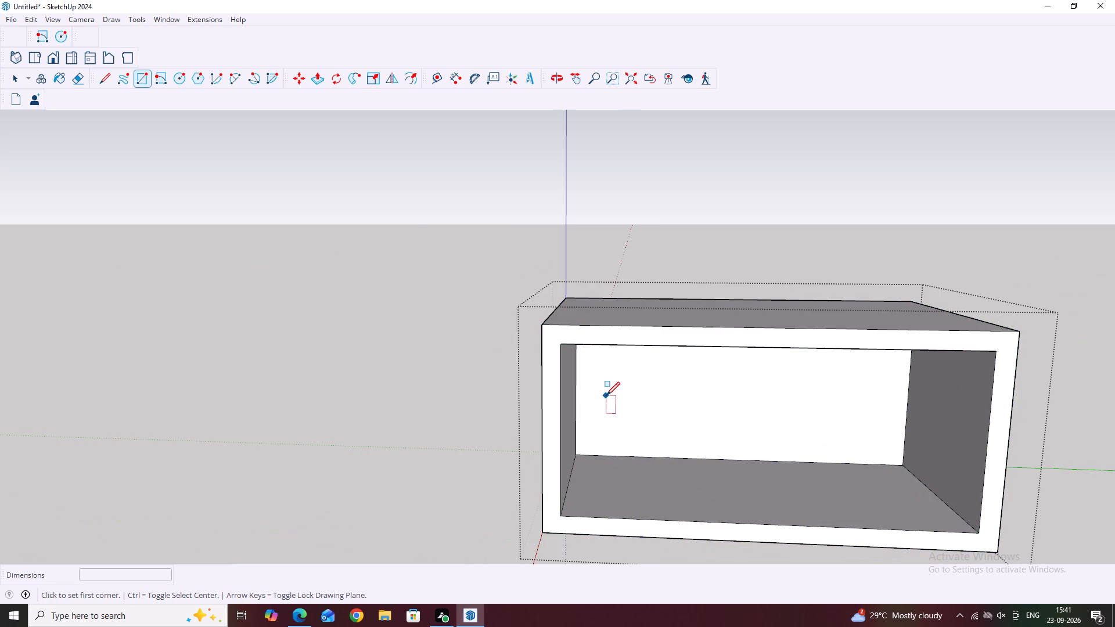
key(ctrl+z)
key(ctrl+z)
key(ctrl+z)
key(ctrl+z)
key(ctrl+z)
key(ctrl+z)
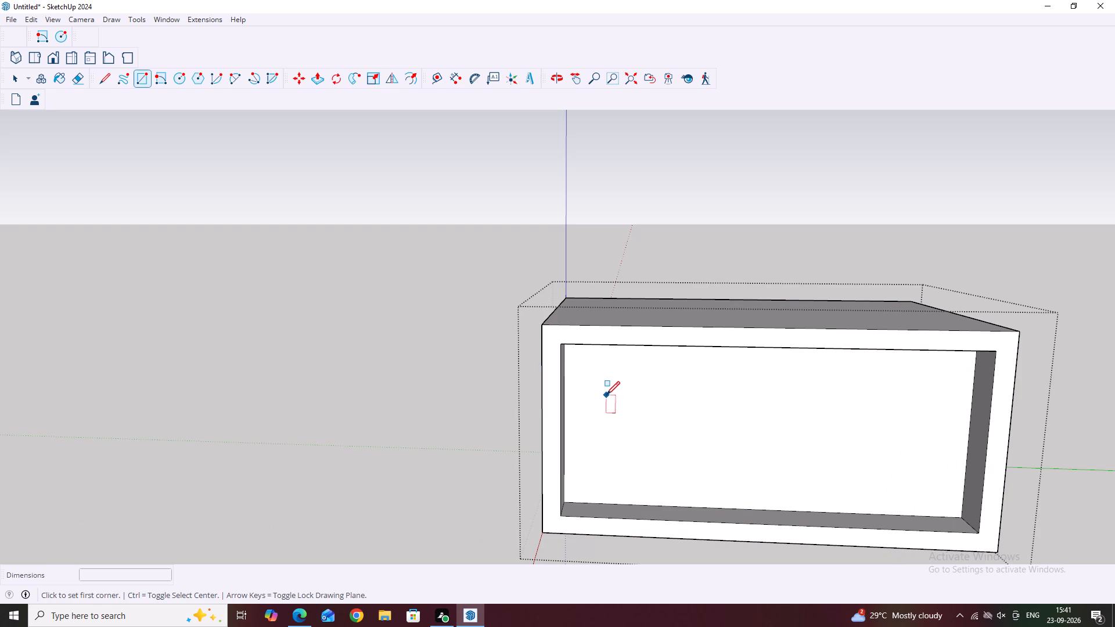
key(ctrl+z)
key(ctrl+z)
key(Escape)
key(space)
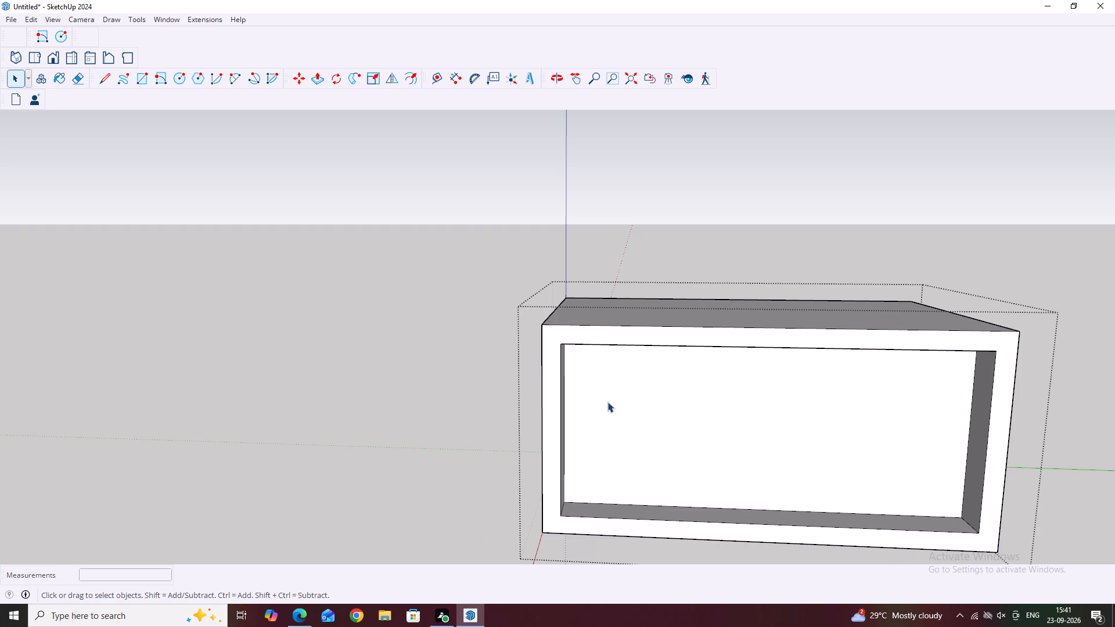
key(ctrl+z)
key(ctrl+z)
key(ctrl+z)
key(ctrl+z)
key(ctrl+z)
key(ctrl+z)
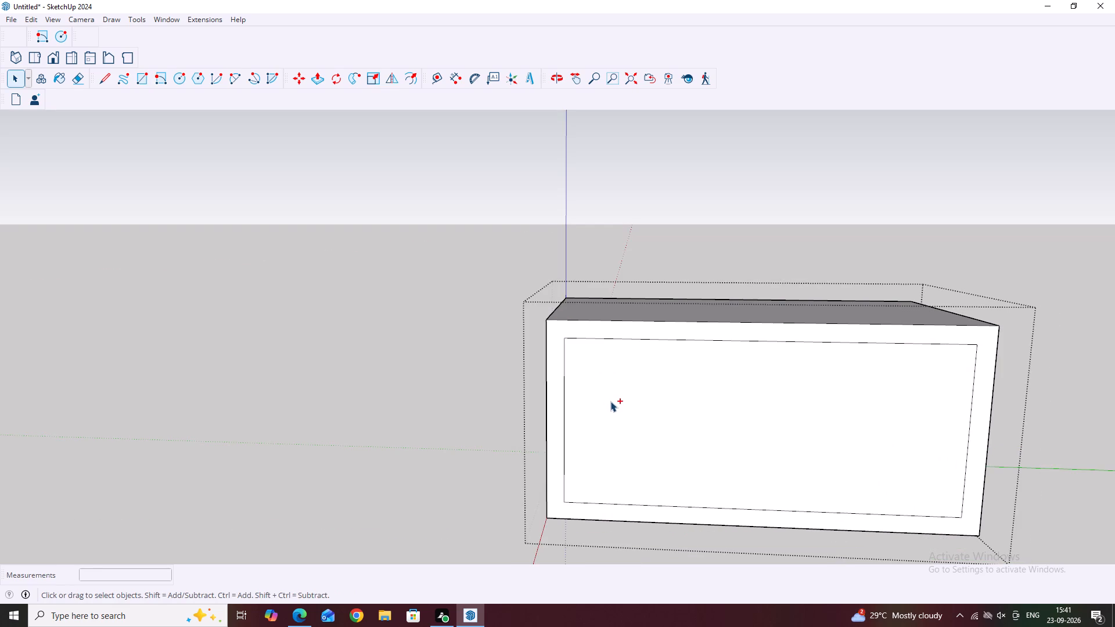
Open the box component for editing and offset the front face's outer edges outward by 1".
middle_drag(900, 520, 894, 362)
middle_drag(893, 362, 908, 475)
scroll(907, 472, down, 2)
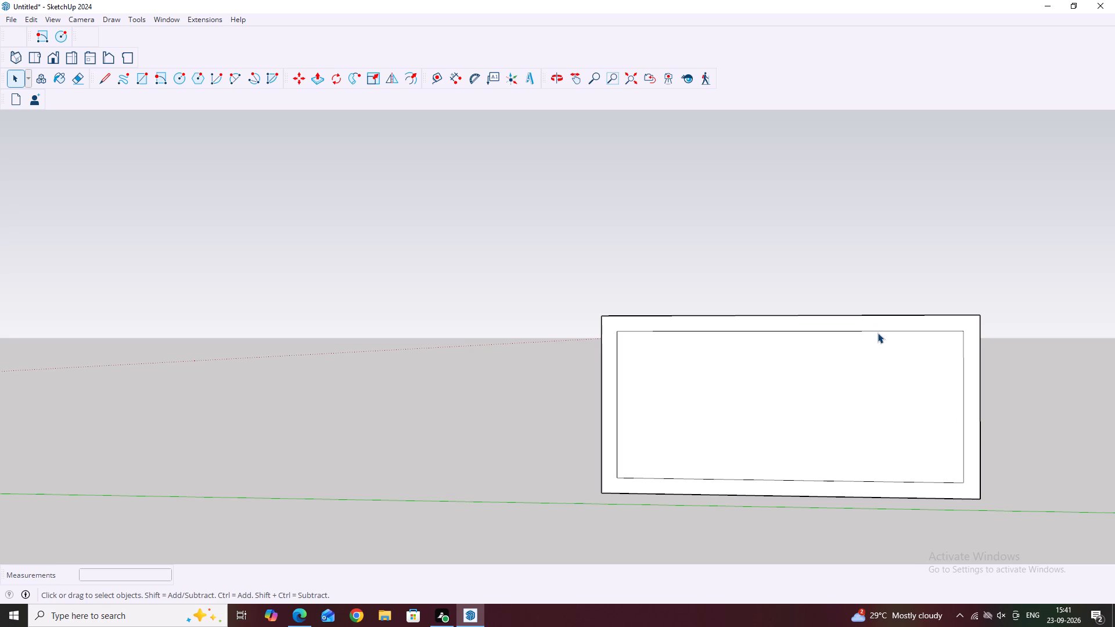
click(871, 326)
double_click(871, 326)
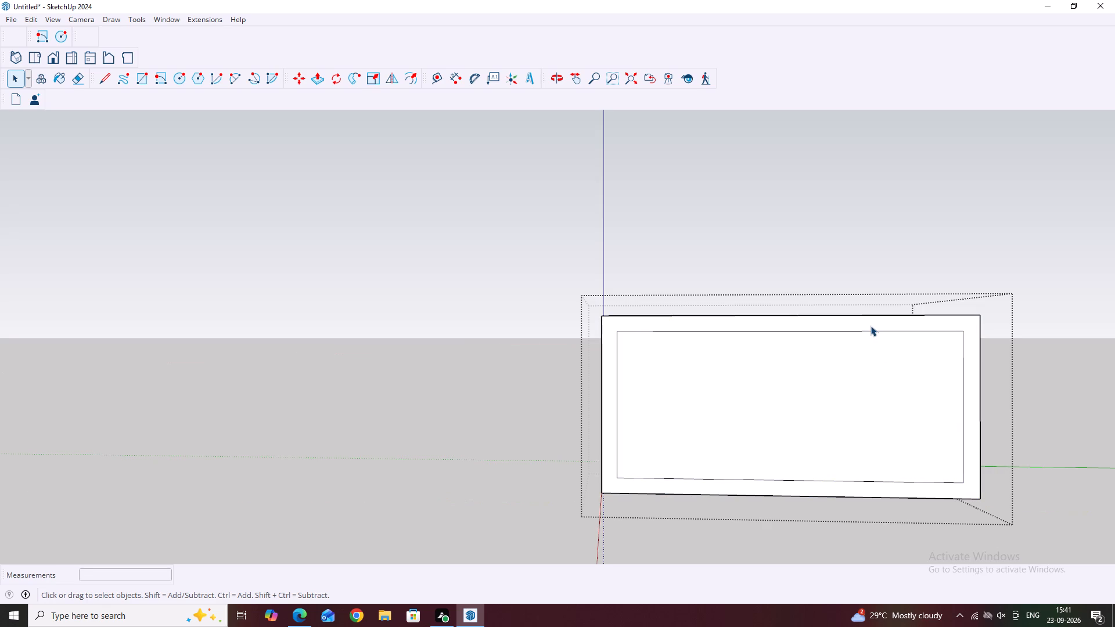
key(f)
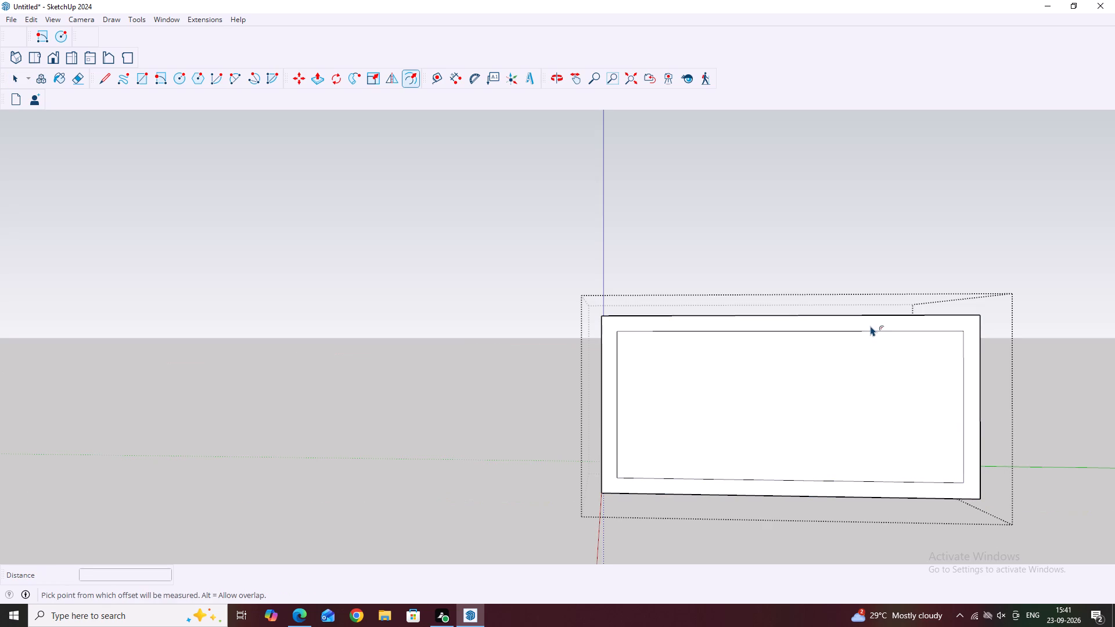
click(871, 326)
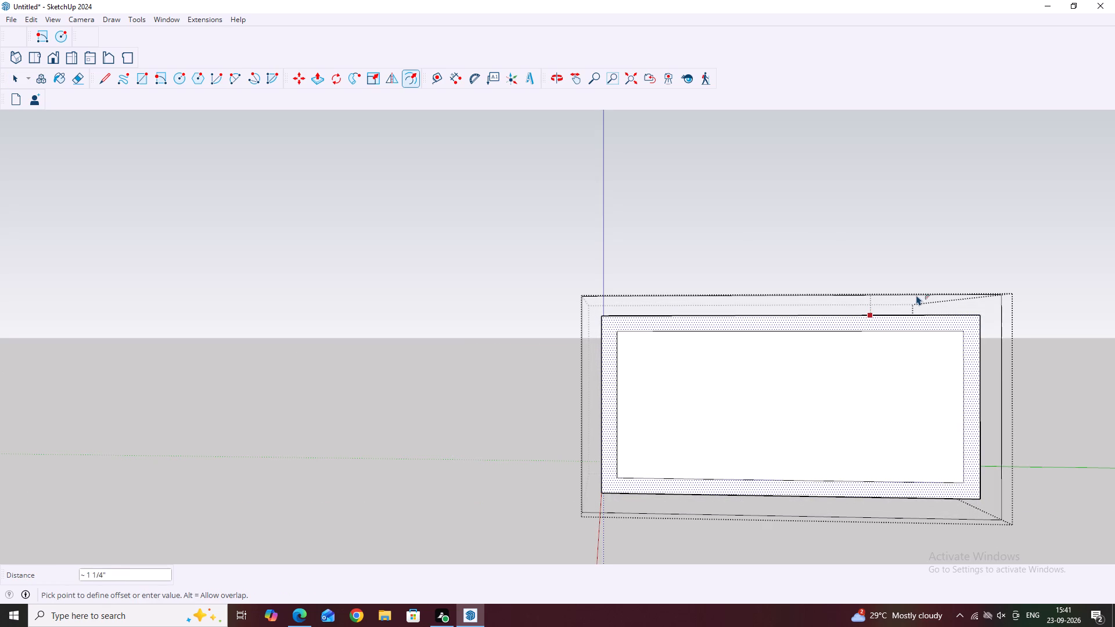
key(1)
key(shift+quotedbl)
key(Return)
key(space)
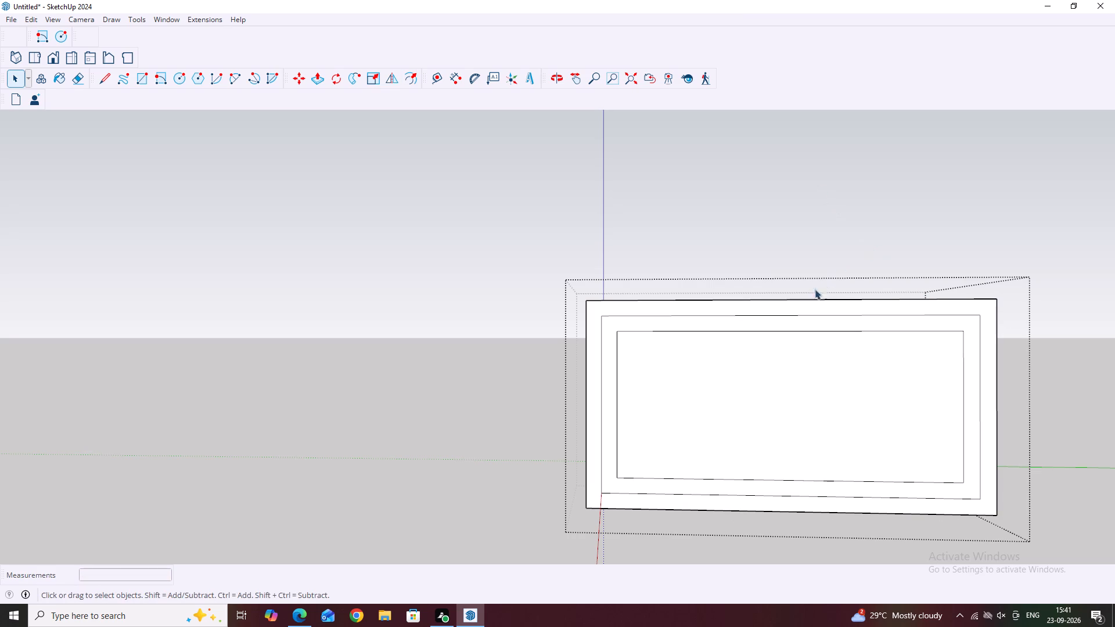
Push/Pull the back side of the protruding front border about 11 15/16" rearward, flush with the box's back face.
middle_drag(571, 338, 599, 444)
key(space)
middle_drag(666, 368, 828, 500)
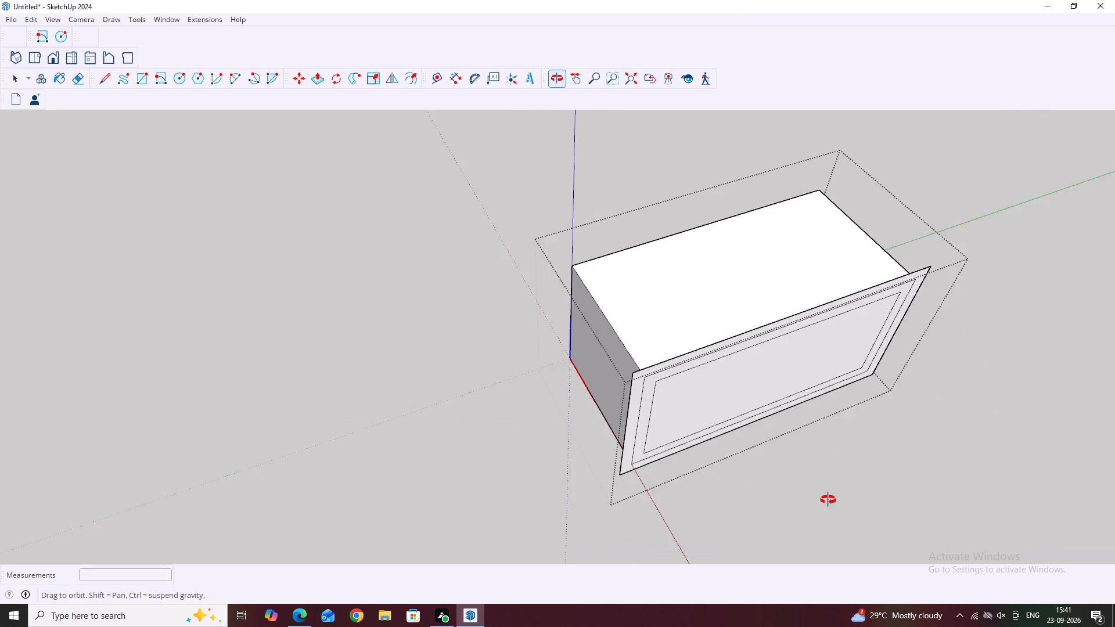
middle_drag(828, 500, 855, 482)
middle_drag(549, 343, 661, 342)
middle_drag(772, 357, 588, 324)
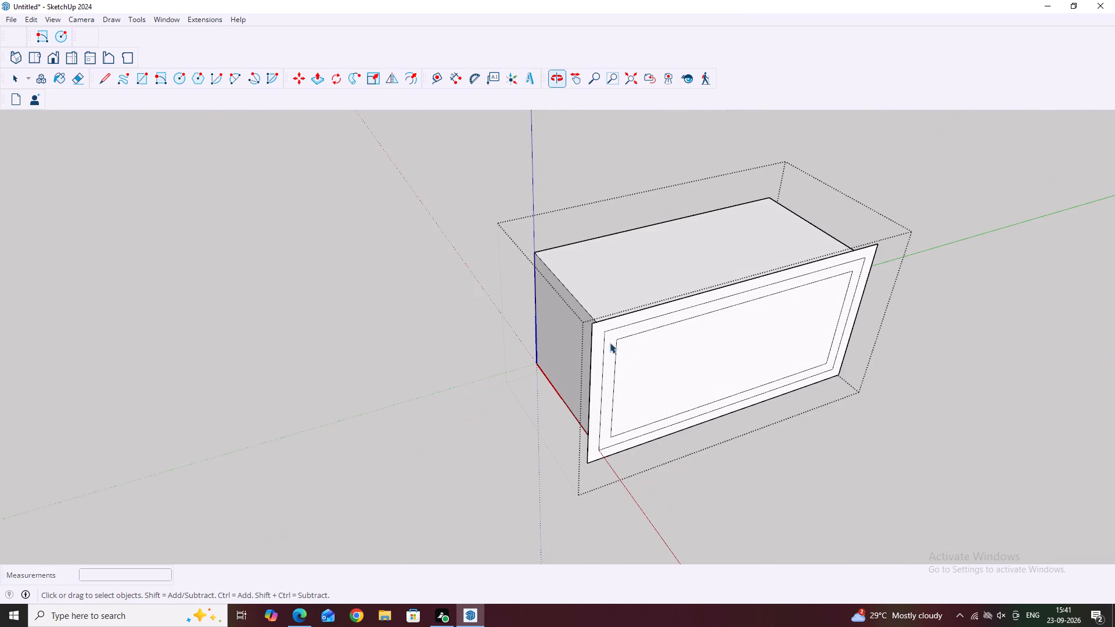
click(652, 358)
middle_drag(711, 357, 617, 345)
middle_drag(640, 315, 778, 313)
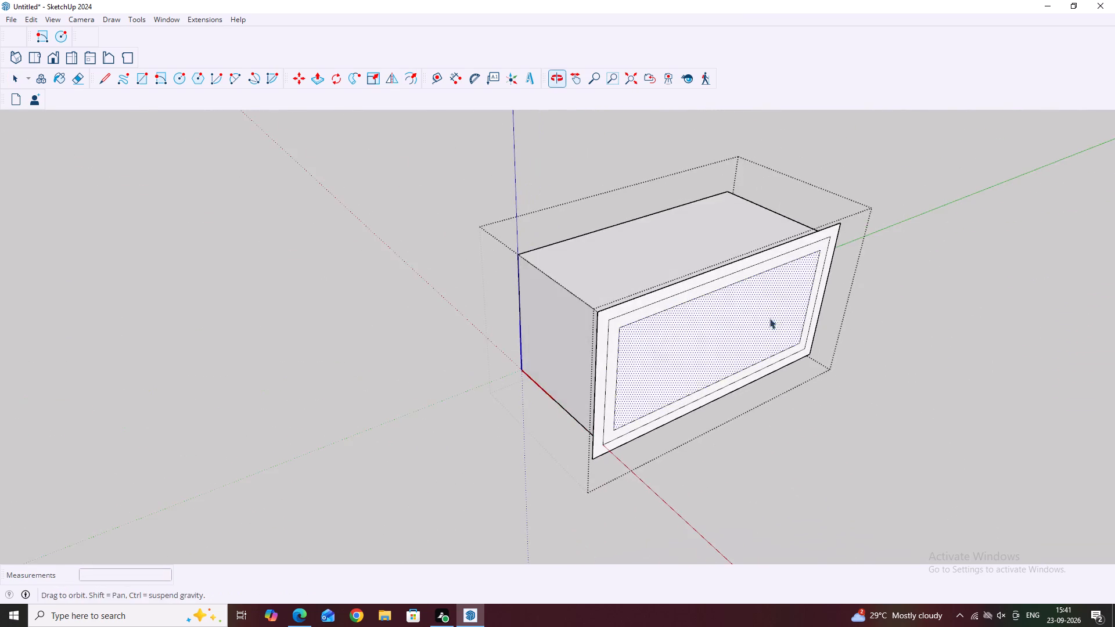
middle_drag(465, 406, 833, 333)
middle_drag(607, 311, 742, 310)
scroll(714, 290, up, 2)
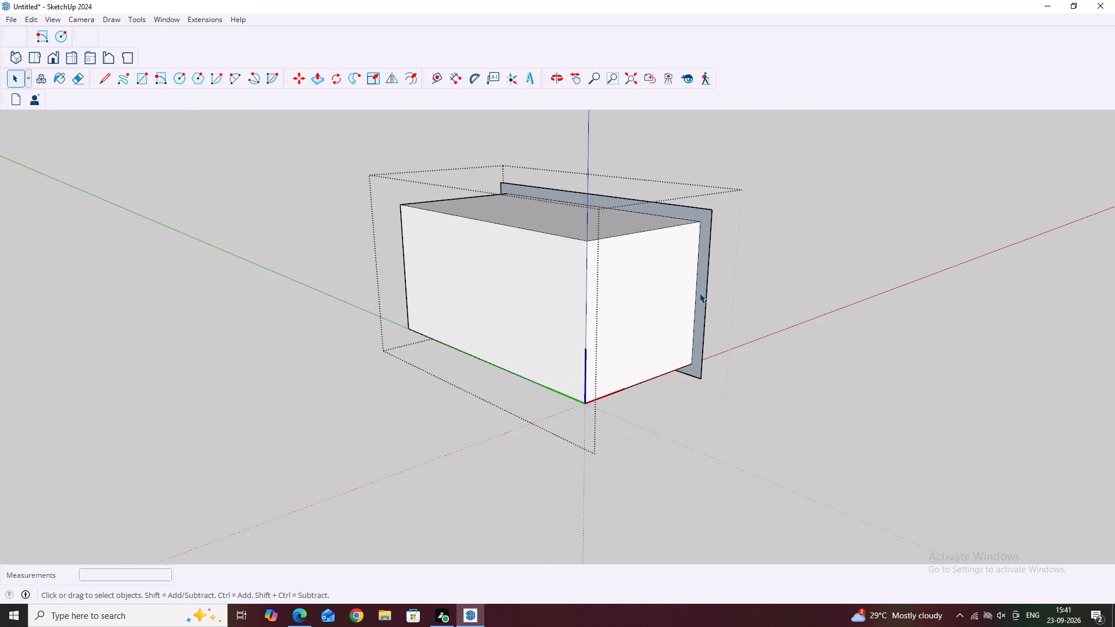
click(700, 293)
key(p)
click(701, 293)
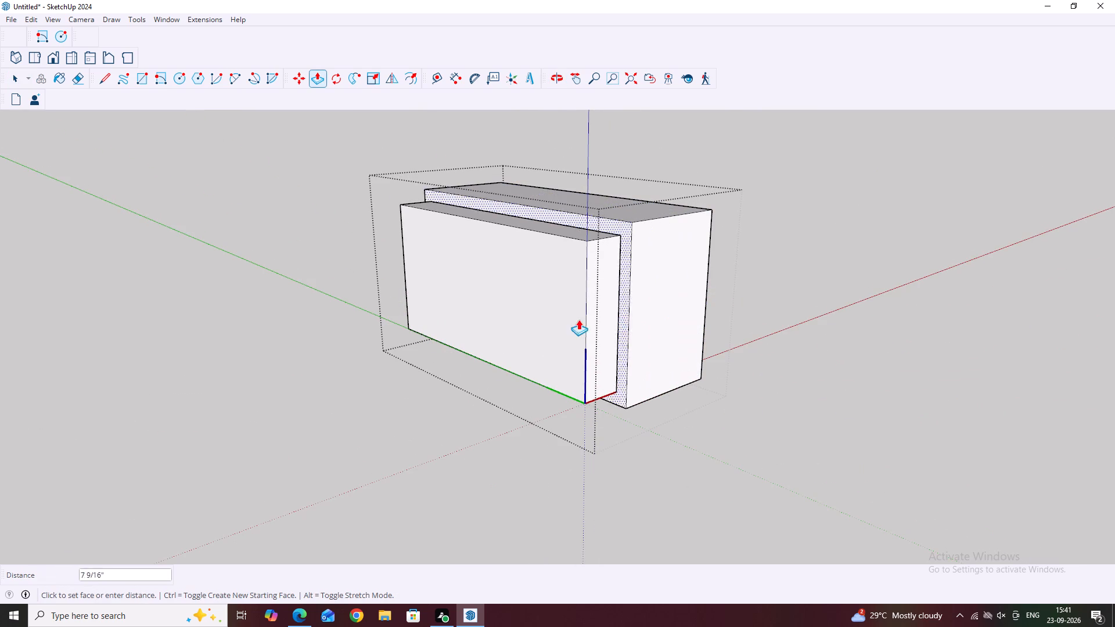
scroll(588, 324, down, 1)
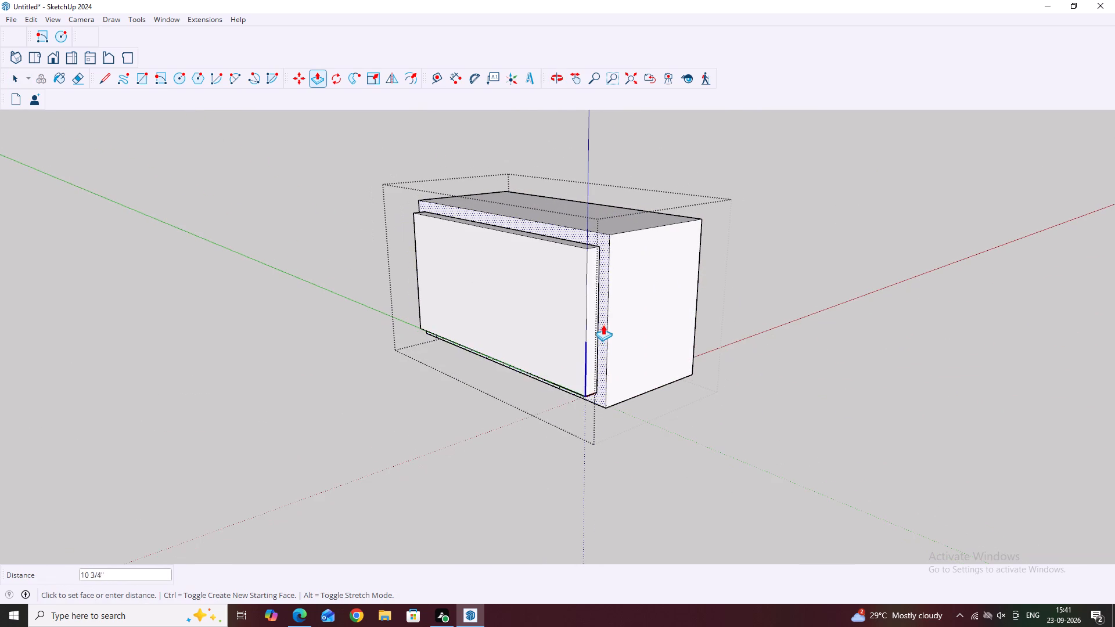
scroll(594, 325, up, 1)
scroll(584, 389, up, 2)
middle_drag(589, 396, 673, 352)
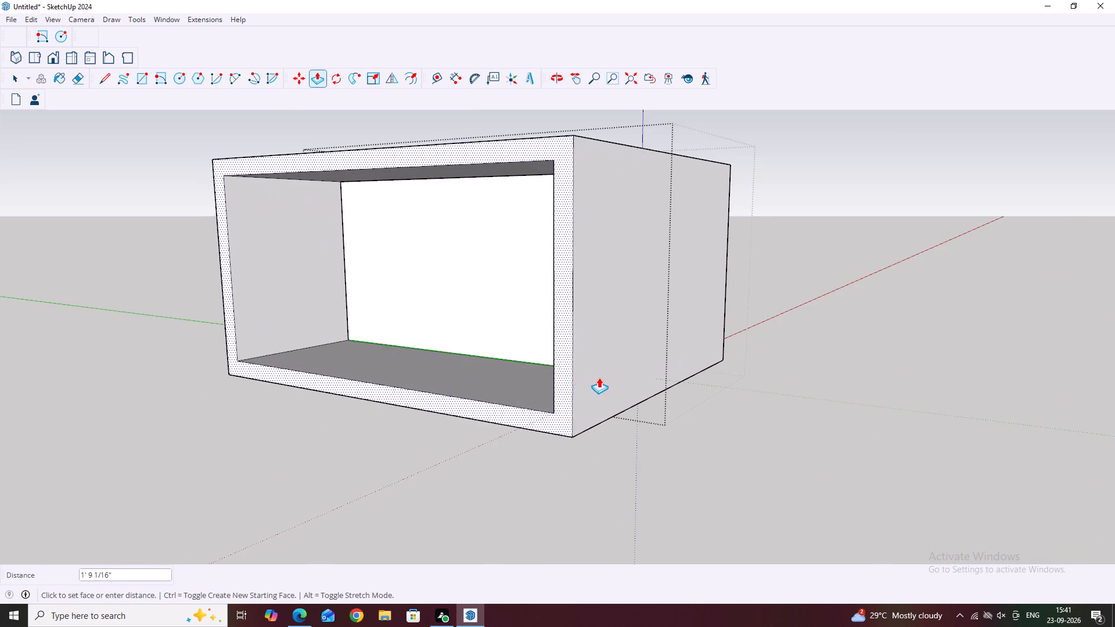
scroll(598, 377, up, 2)
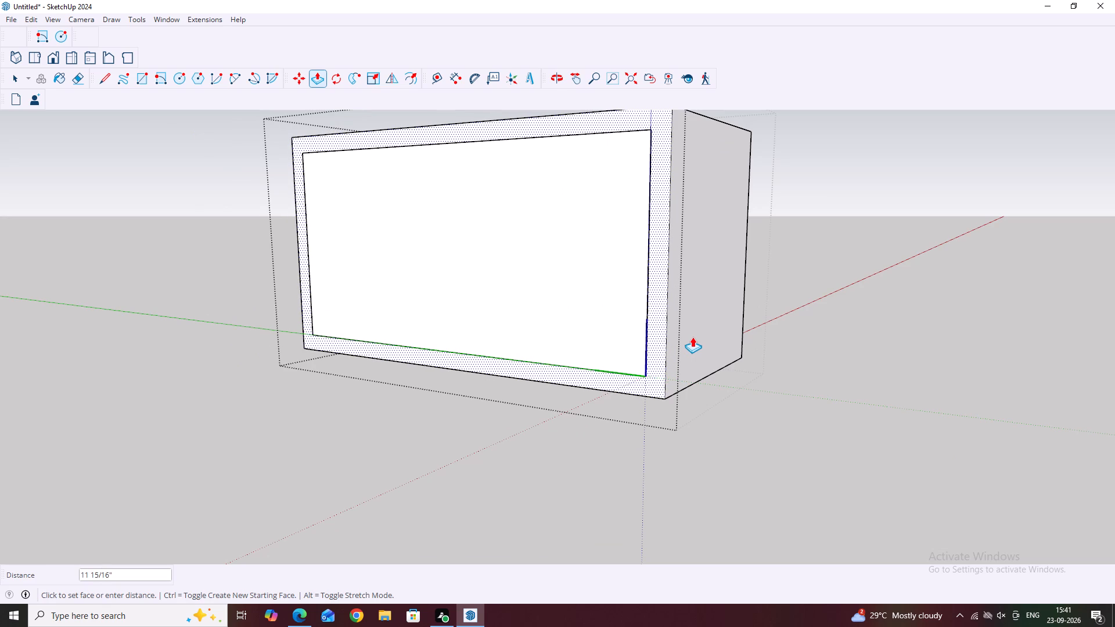
double_click(692, 337)
key(Escape)
key(space)
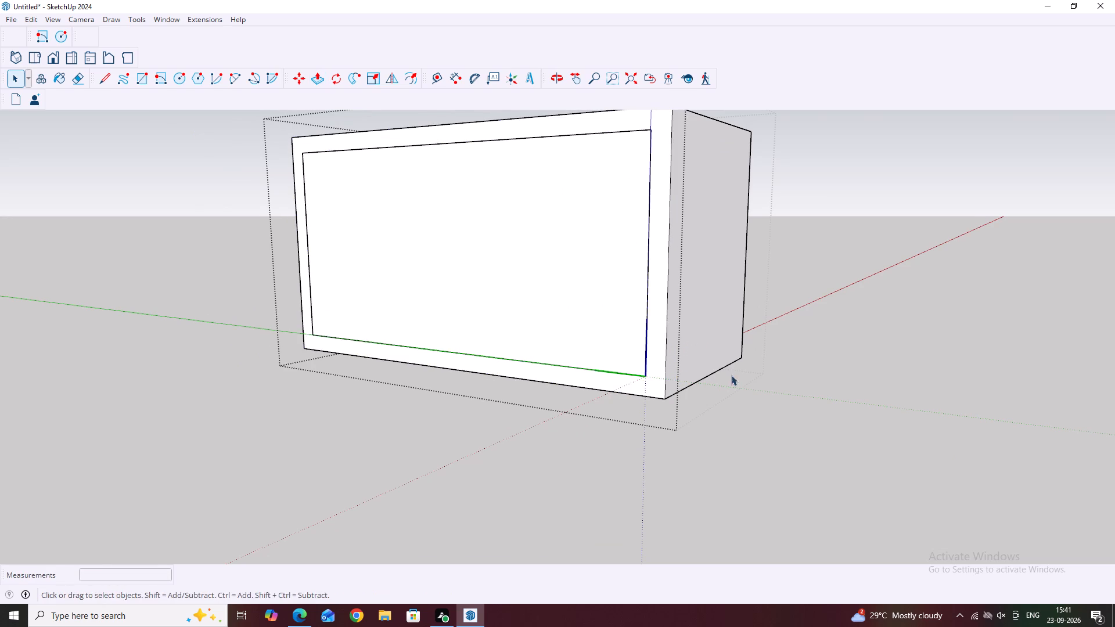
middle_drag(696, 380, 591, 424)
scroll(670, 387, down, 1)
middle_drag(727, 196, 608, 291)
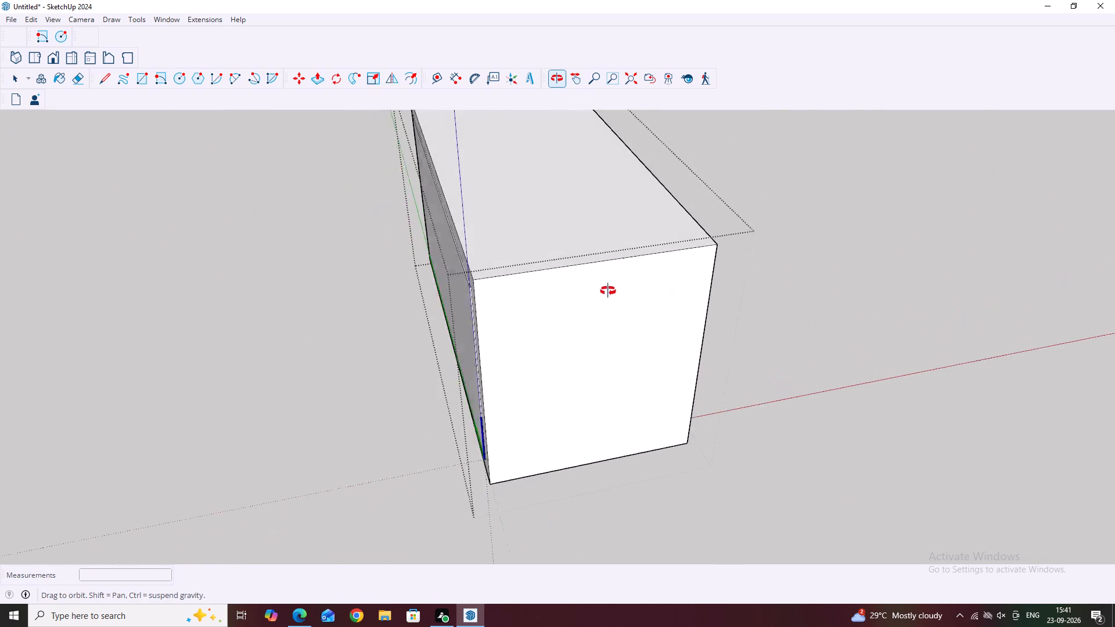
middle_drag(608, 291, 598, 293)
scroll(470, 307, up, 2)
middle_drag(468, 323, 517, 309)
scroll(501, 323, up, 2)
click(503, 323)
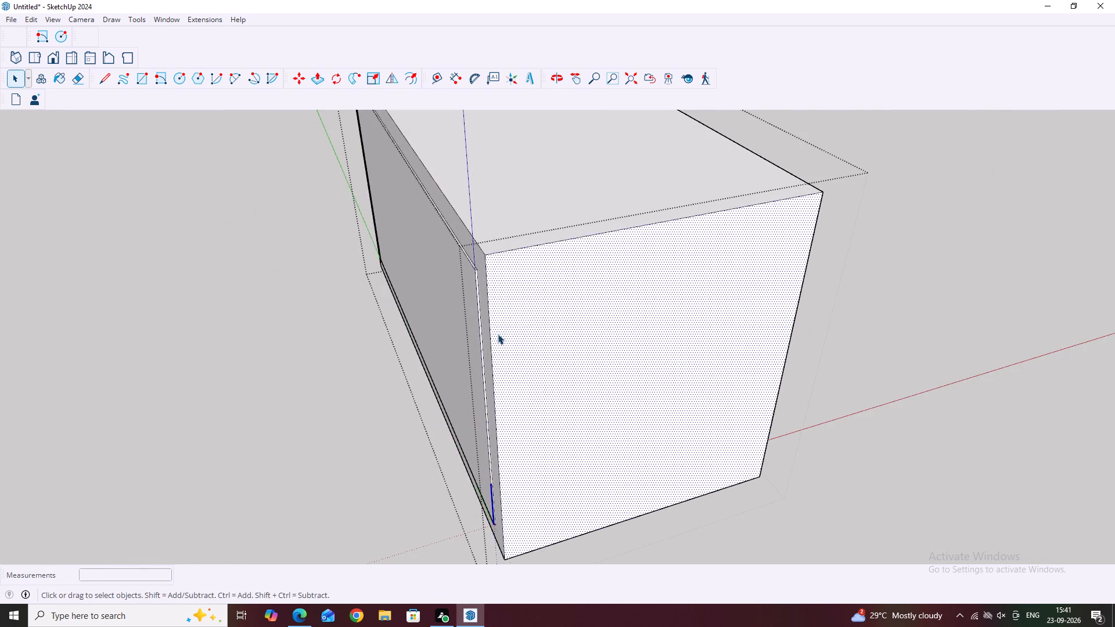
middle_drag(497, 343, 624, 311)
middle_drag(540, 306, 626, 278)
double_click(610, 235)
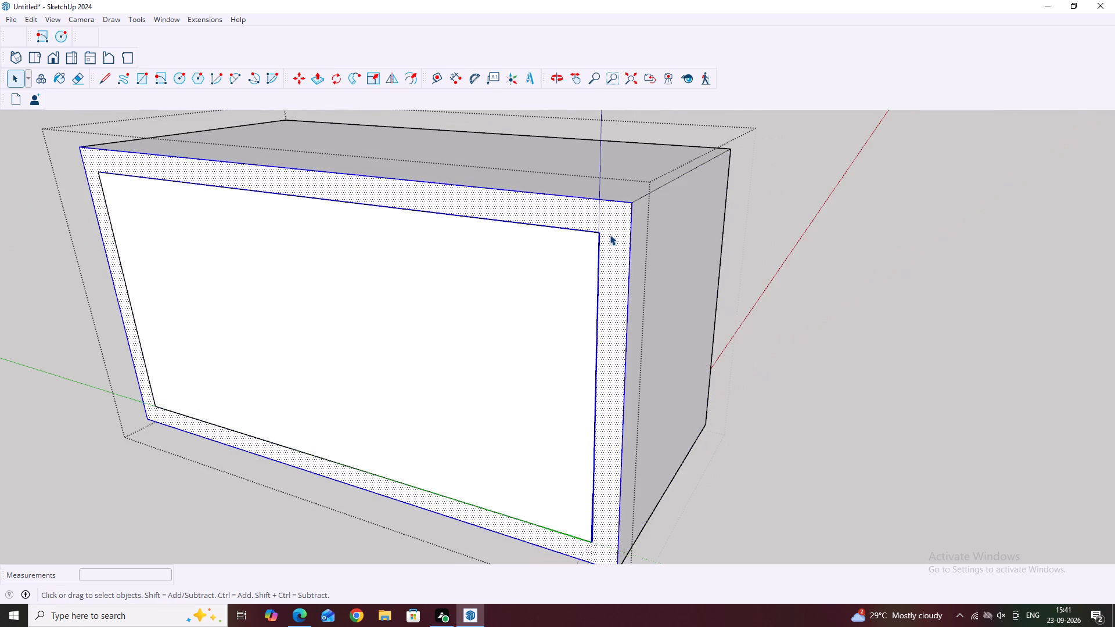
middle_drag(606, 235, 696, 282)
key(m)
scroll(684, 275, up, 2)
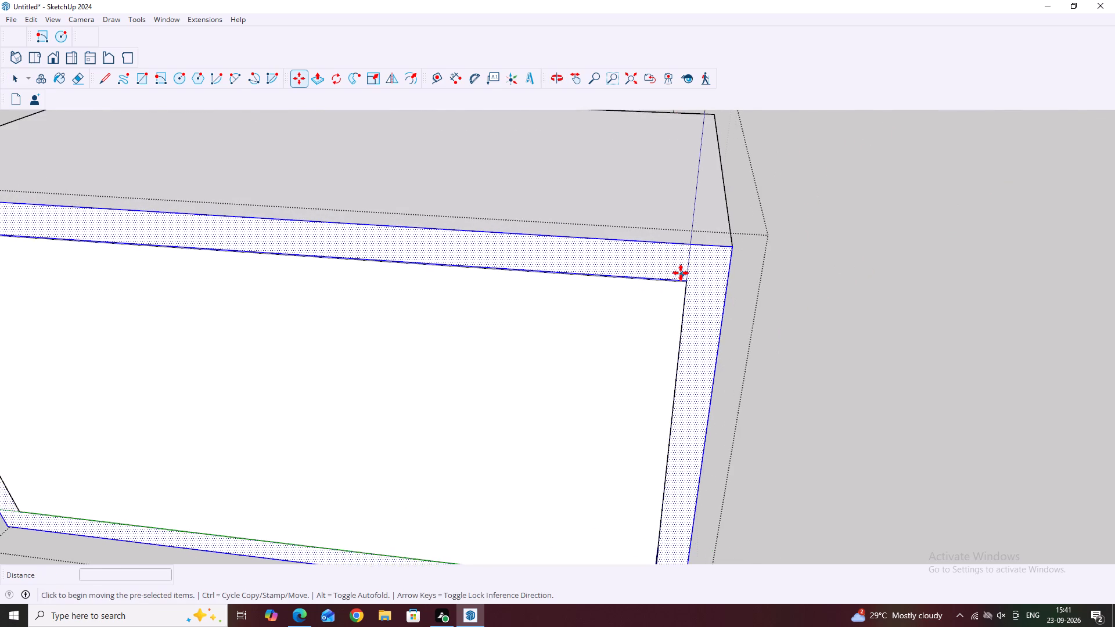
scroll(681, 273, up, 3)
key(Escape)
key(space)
Push/Pull the box's front border face about 3/16" so it sits flush with the inner front panel.
scroll(690, 279, up, 2)
double_click(723, 261)
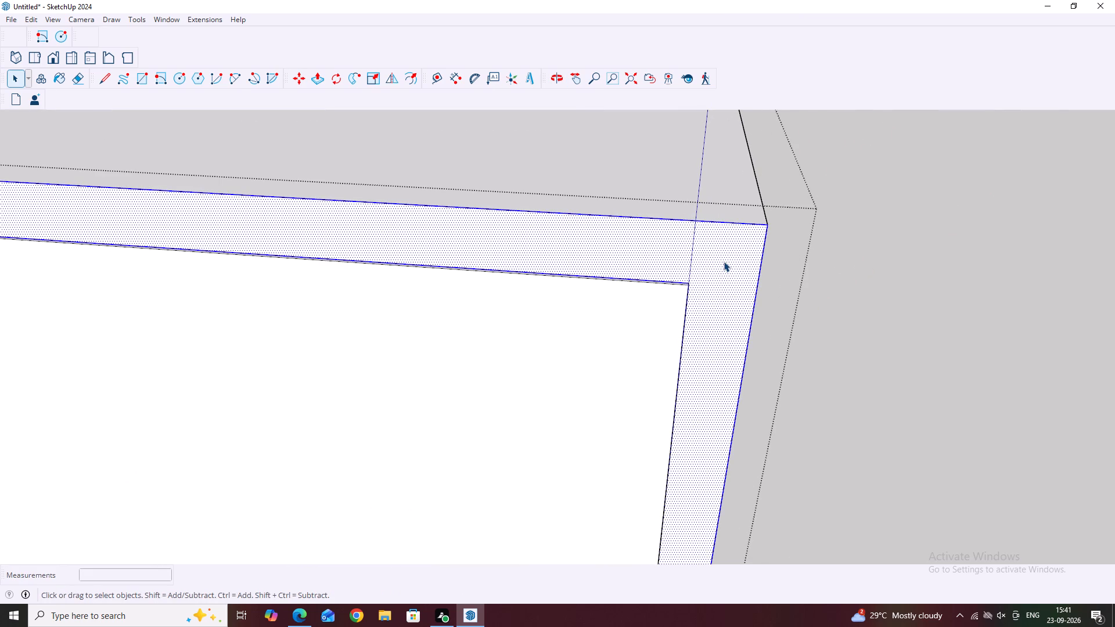
scroll(696, 278, up, 1)
middle_drag(692, 297, 702, 406)
key(p)
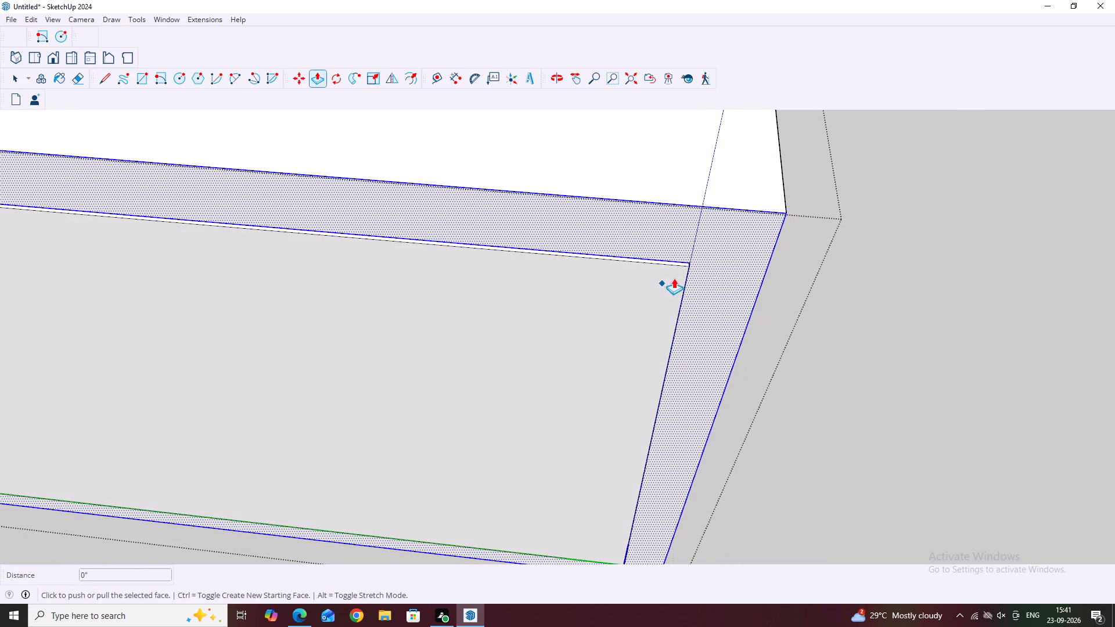
scroll(696, 261, up, 6)
click(695, 248)
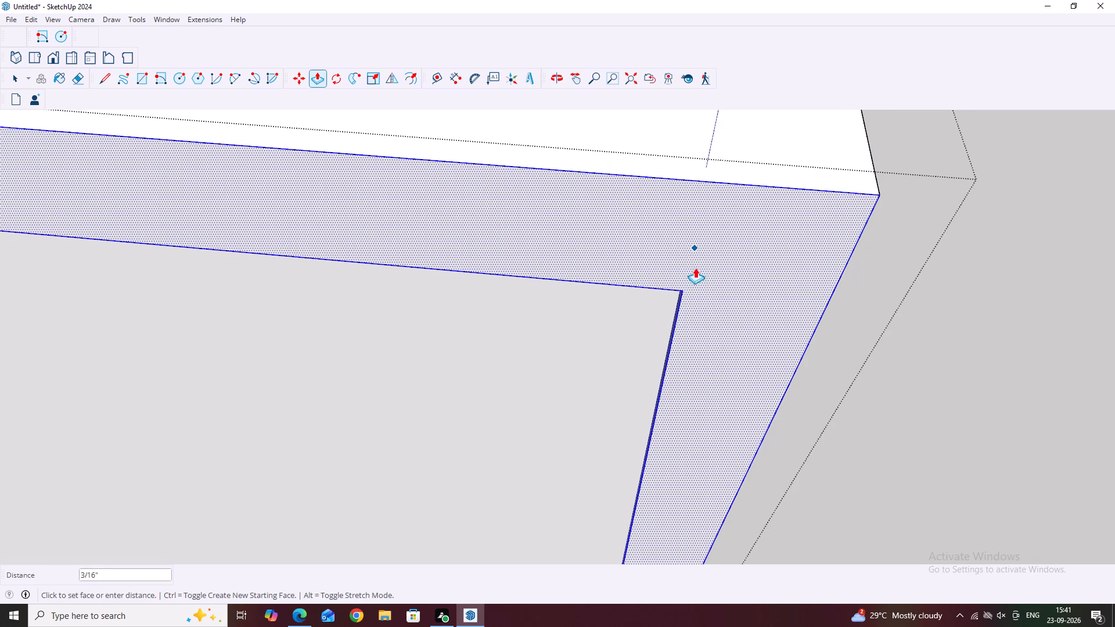
click(695, 270)
click(699, 267)
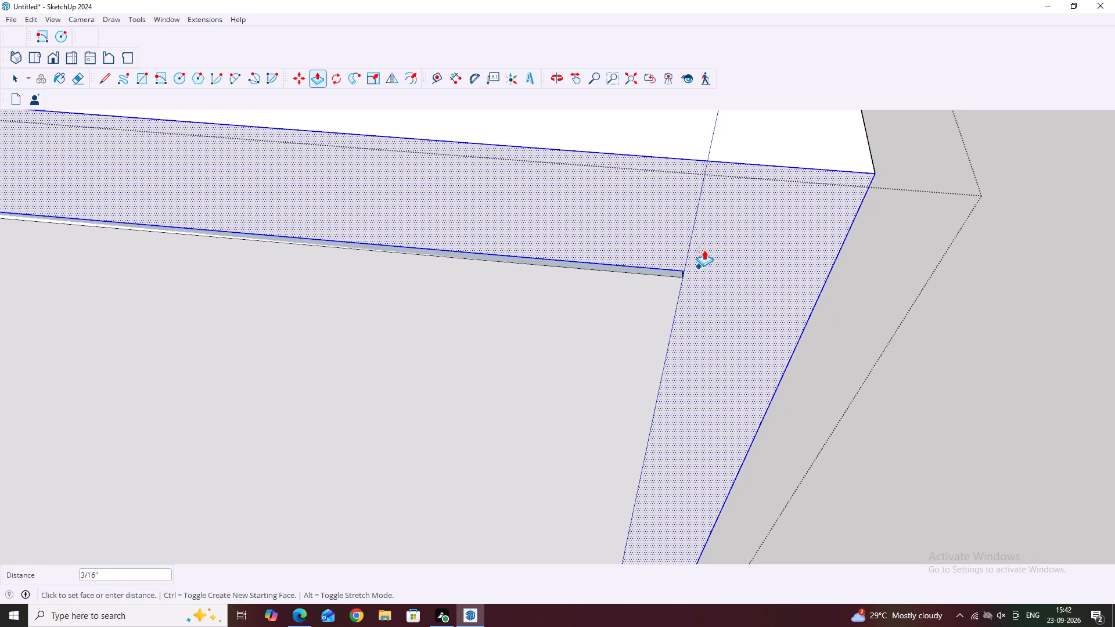
click(703, 254)
scroll(592, 269, down, 5)
middle_drag(864, 347, 785, 285)
key(space)
scroll(803, 325, down, 4)
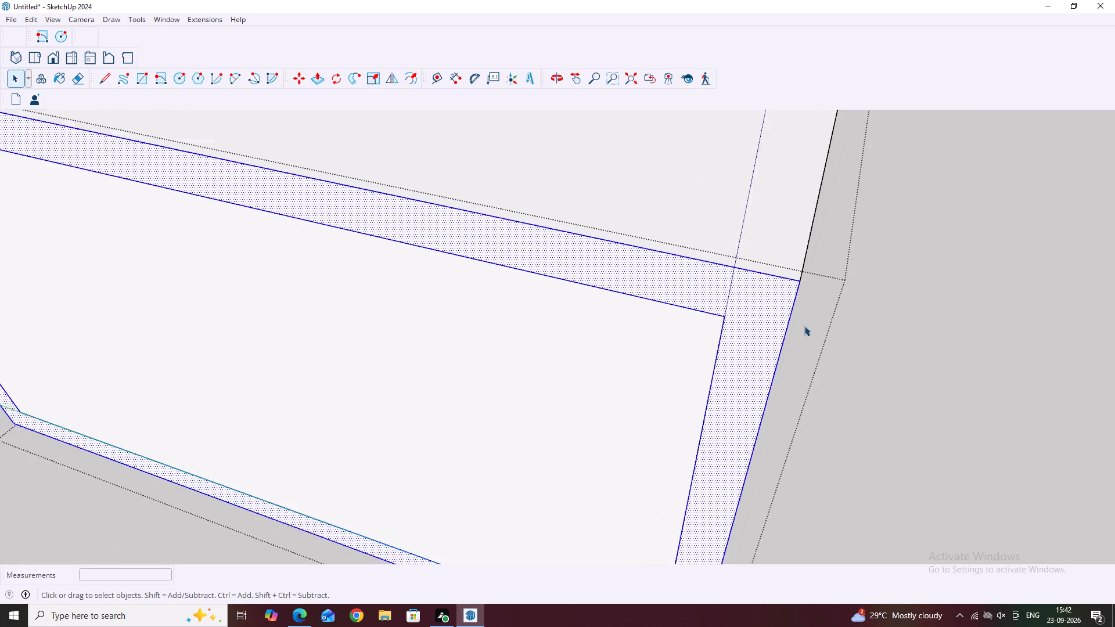
scroll(804, 326, down, 1)
click(903, 330)
Open the box component and Push/Pull the innermost front rectangle 7 7/8" inward to hollow out the box.
scroll(841, 284, down, 12)
middle_drag(895, 302, 389, 273)
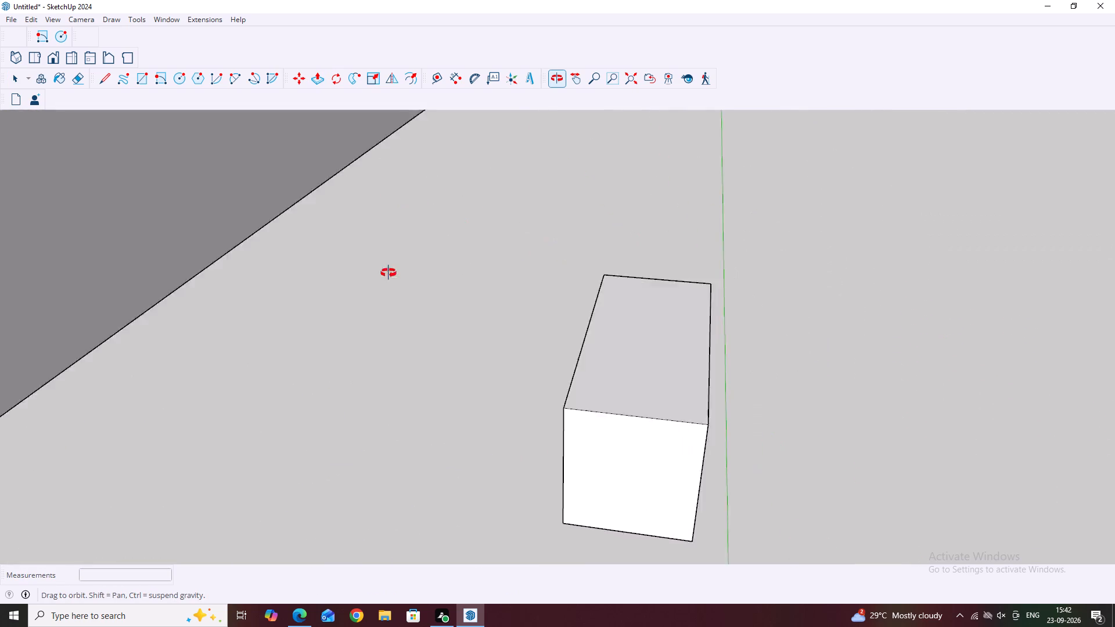
middle_drag(389, 273, 373, 276)
scroll(372, 278, down, 1)
middle_drag(537, 384, 373, 224)
middle_drag(650, 363, 375, 356)
middle_drag(411, 374, 481, 423)
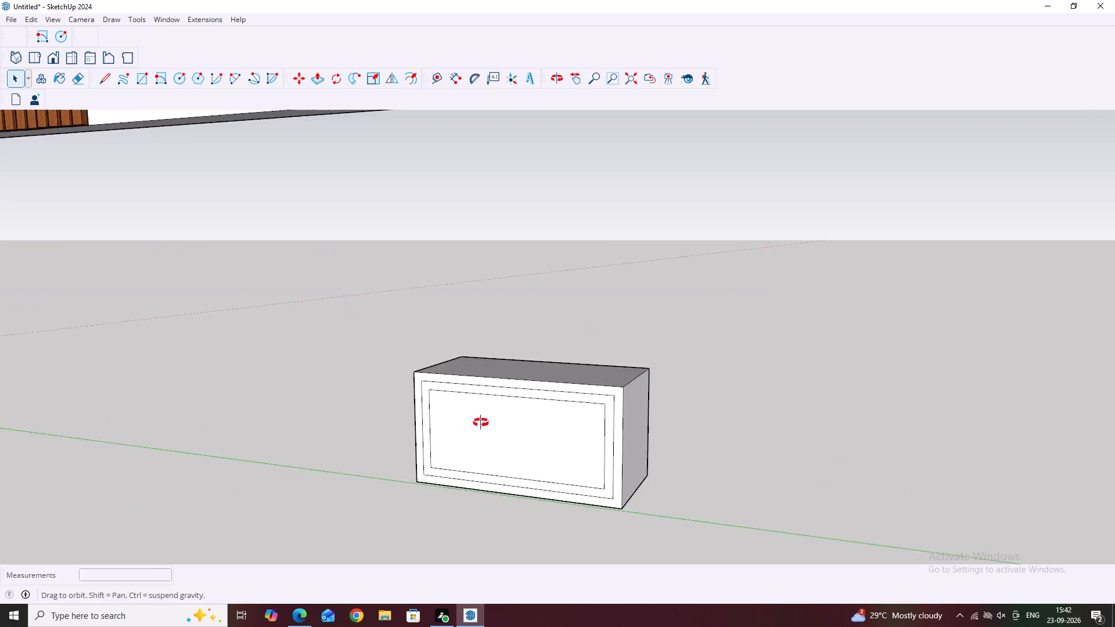
middle_drag(481, 423, 499, 442)
scroll(601, 480, down, 4)
middle_drag(638, 552, 699, 517)
click(620, 484)
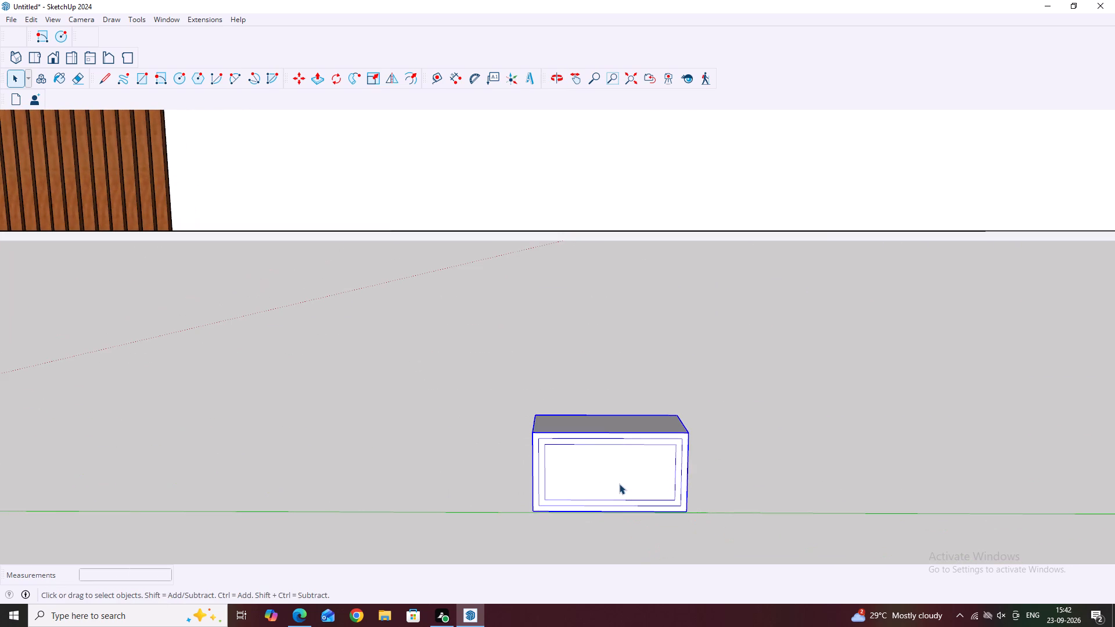
middle_drag(626, 477, 672, 510)
double_click(618, 465)
click(618, 465)
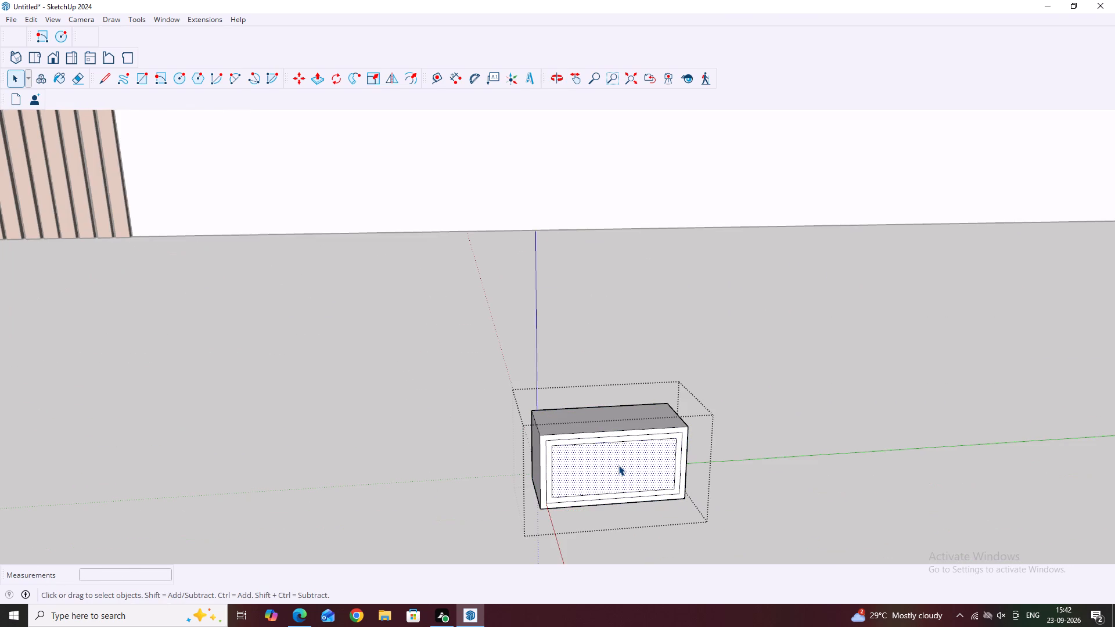
key(p)
click(618, 465)
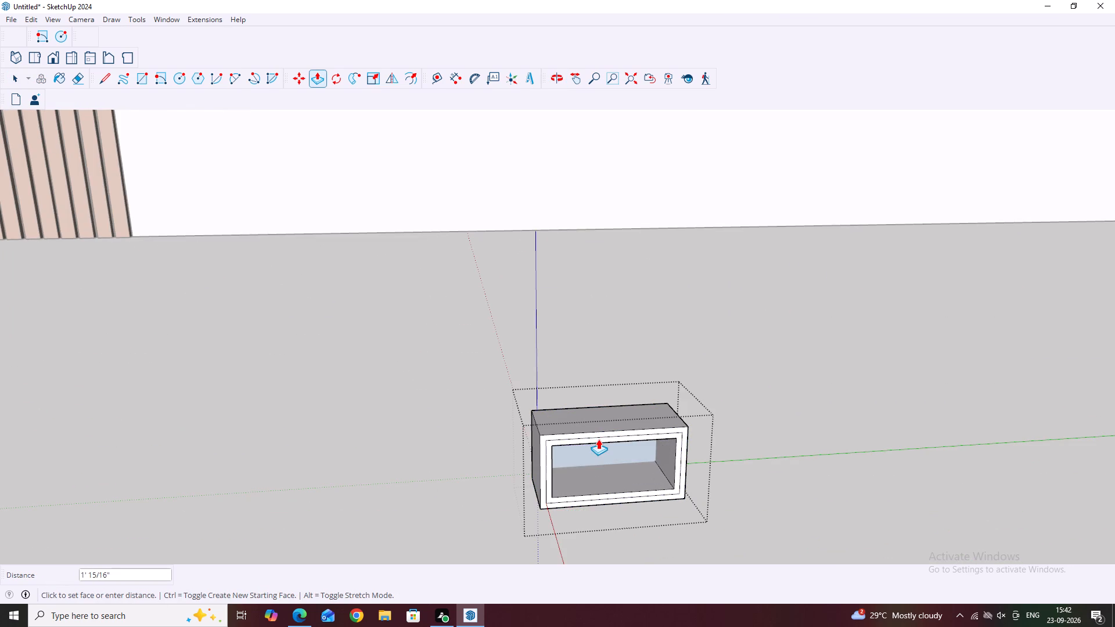
scroll(602, 452, up, 2)
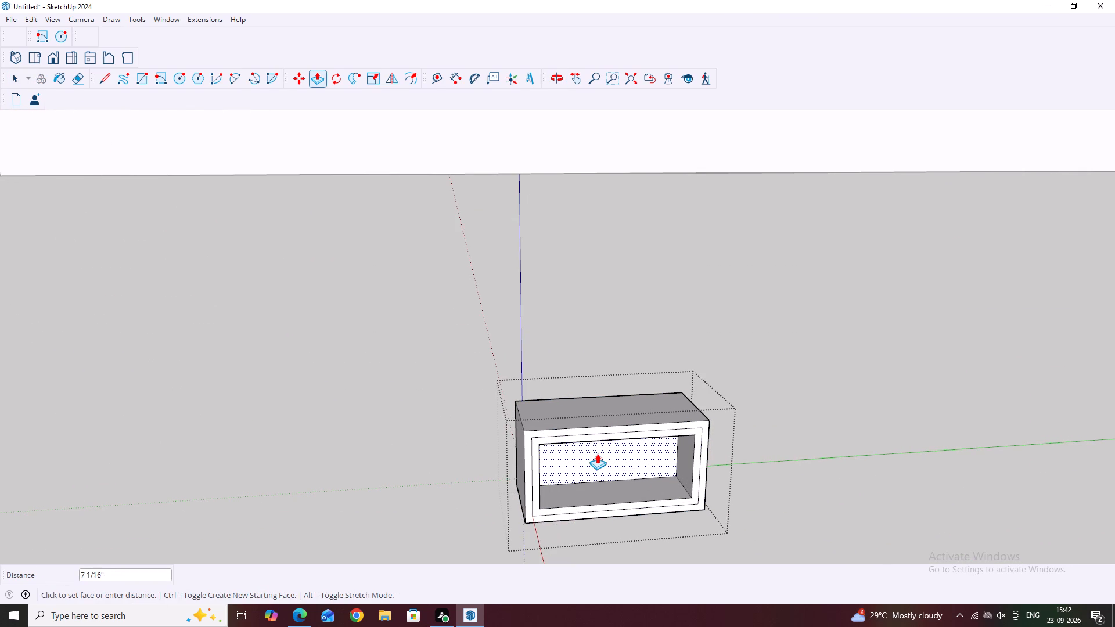
click(596, 453)
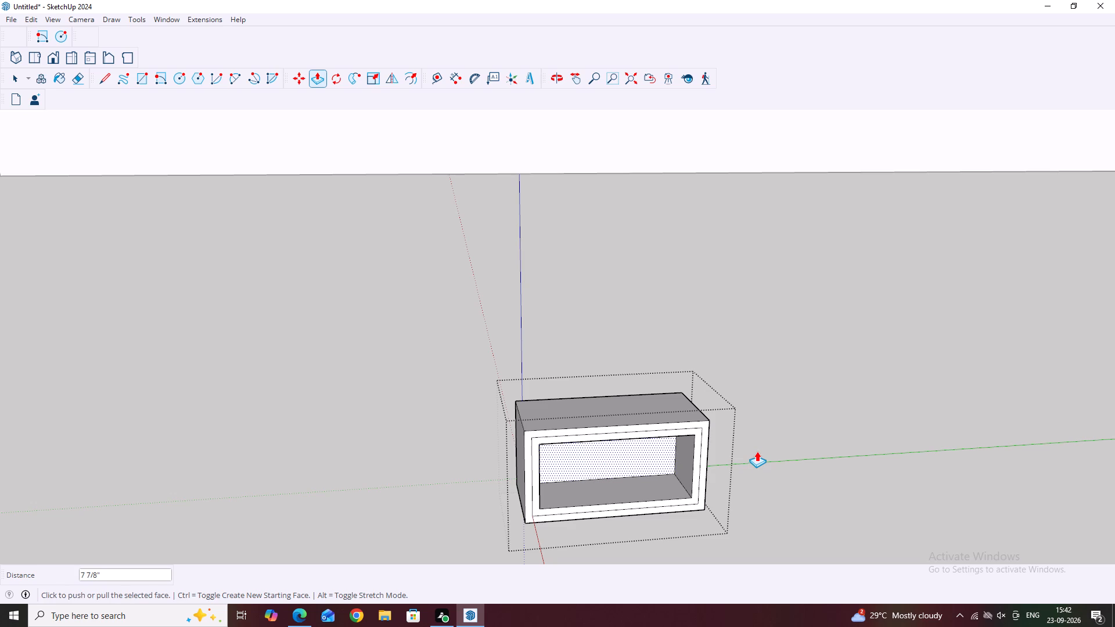
key(space)
click(761, 473)
Reopen the box component and Push/Pull the outer border face 2" forward.
middle_drag(652, 484, 662, 413)
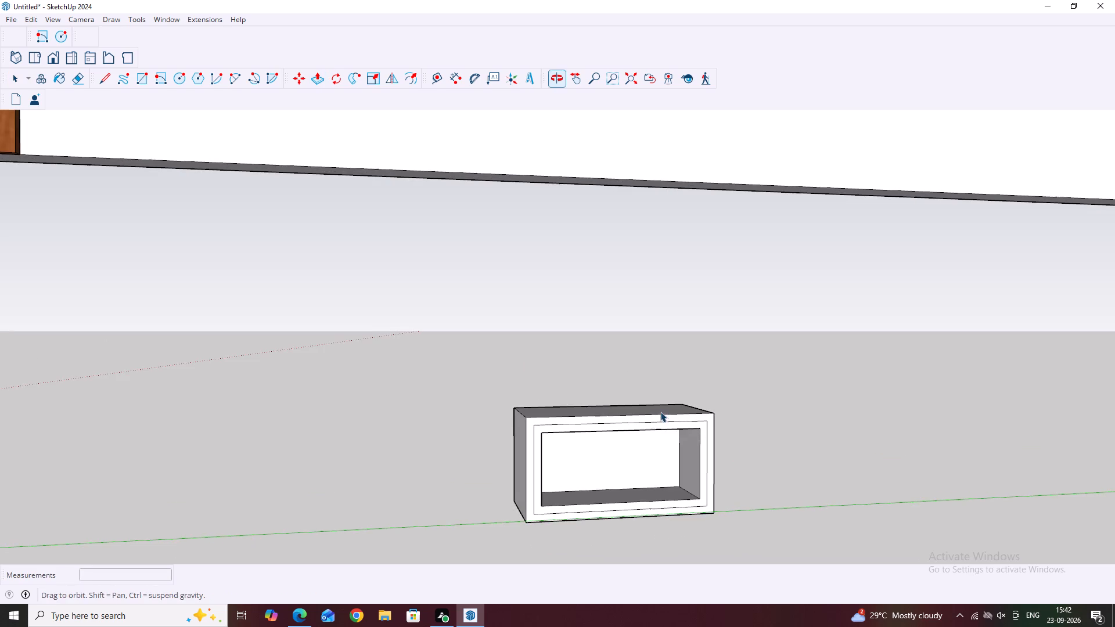
scroll(583, 429, up, 2)
double_click(587, 419)
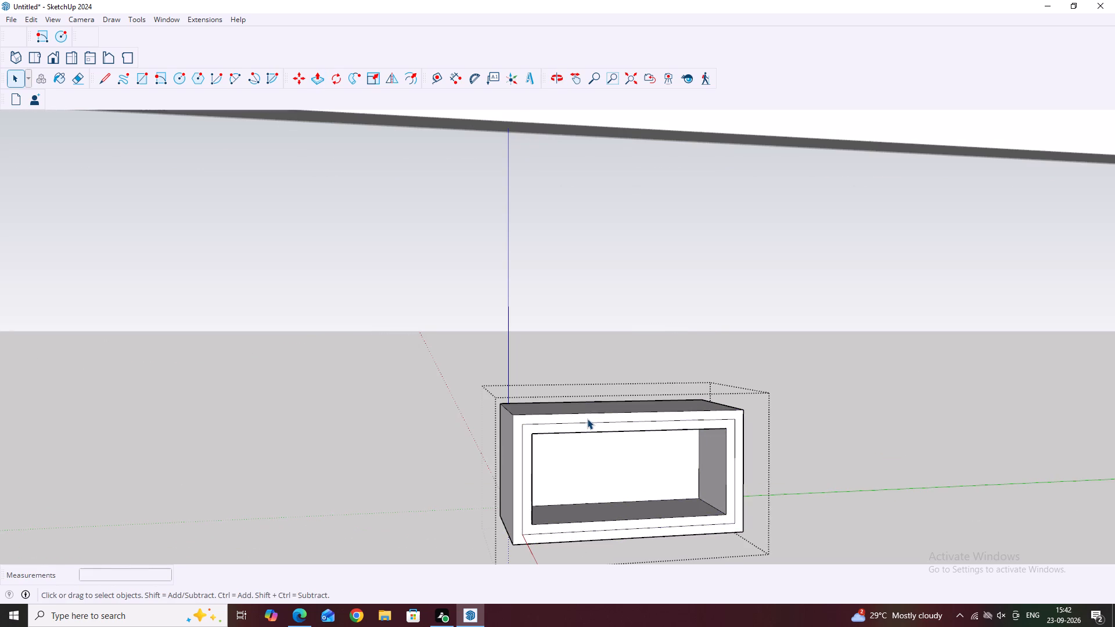
click(587, 419)
click(587, 419)
scroll(586, 418, up, 1)
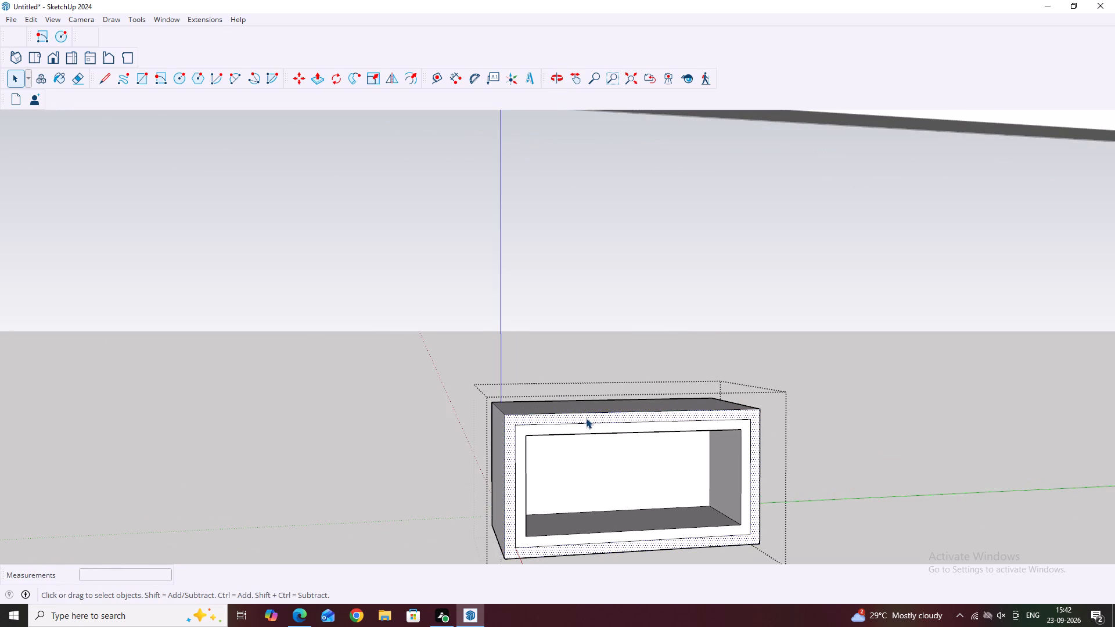
key(p)
click(586, 418)
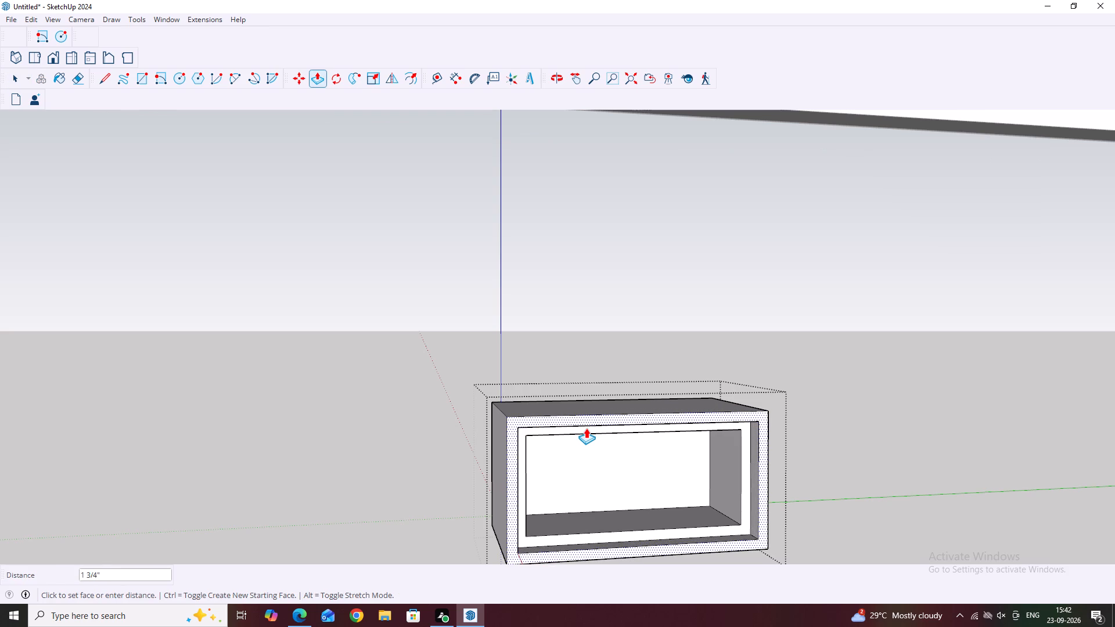
text(2")
key(Return)
middle_drag(705, 491, 693, 527)
key(space)
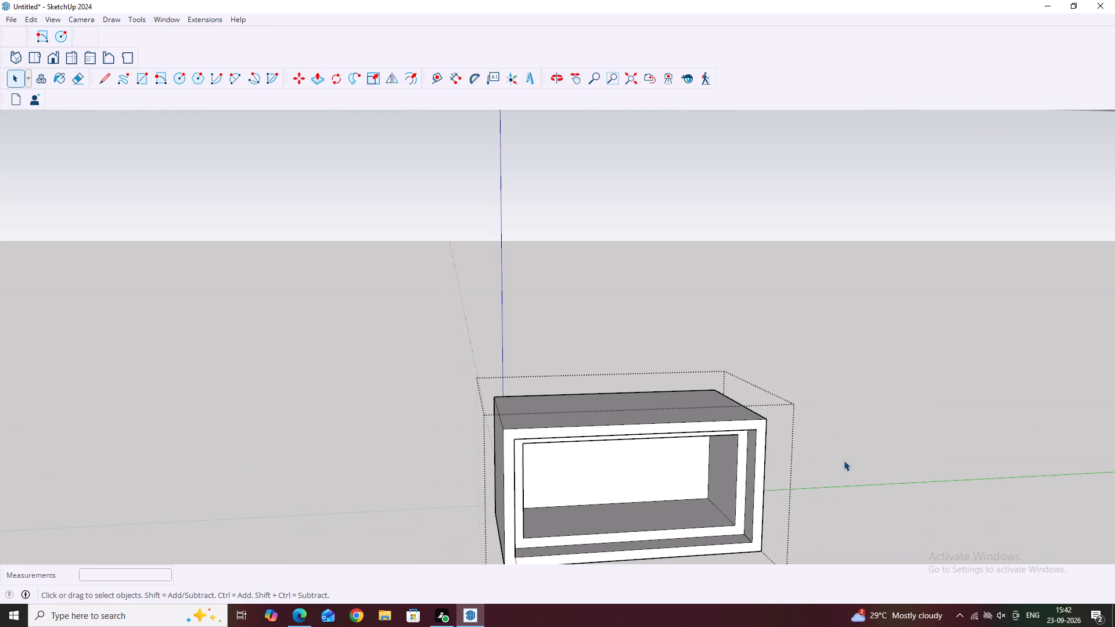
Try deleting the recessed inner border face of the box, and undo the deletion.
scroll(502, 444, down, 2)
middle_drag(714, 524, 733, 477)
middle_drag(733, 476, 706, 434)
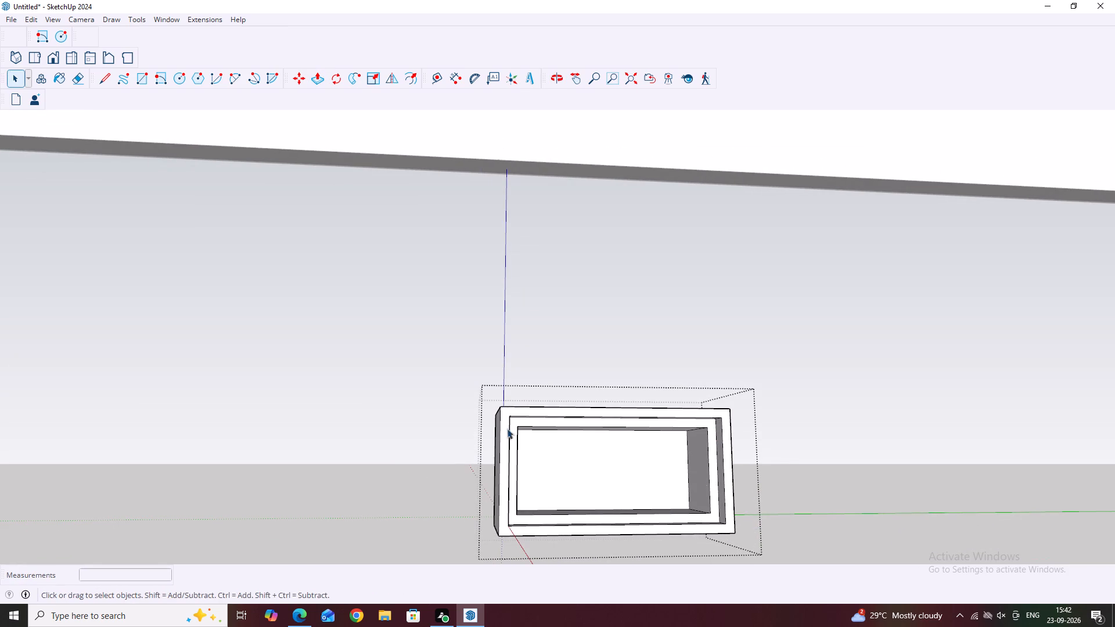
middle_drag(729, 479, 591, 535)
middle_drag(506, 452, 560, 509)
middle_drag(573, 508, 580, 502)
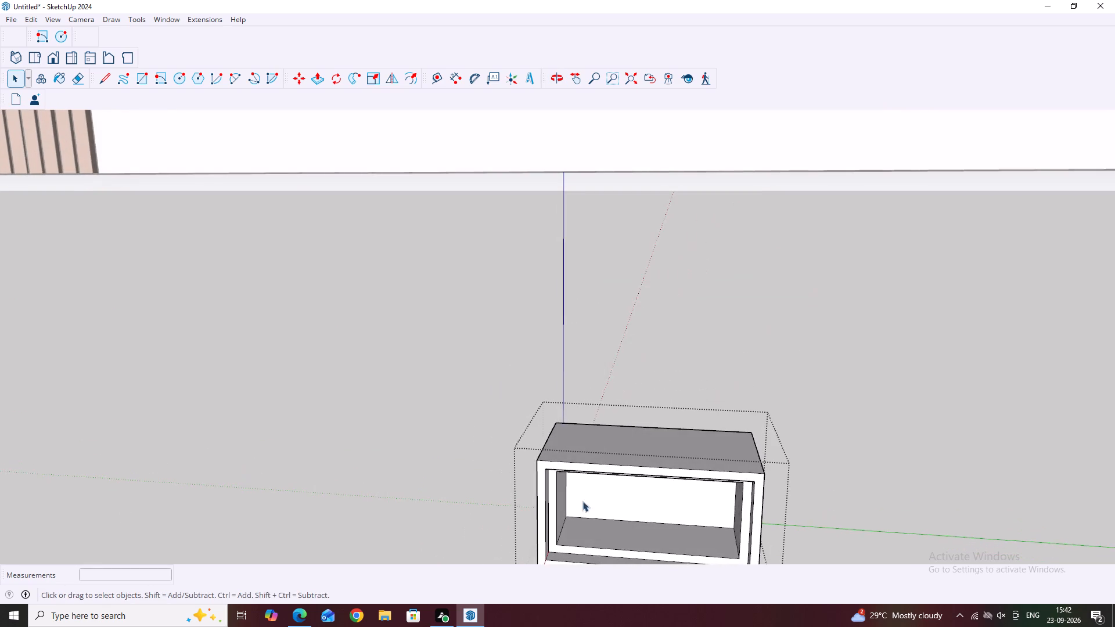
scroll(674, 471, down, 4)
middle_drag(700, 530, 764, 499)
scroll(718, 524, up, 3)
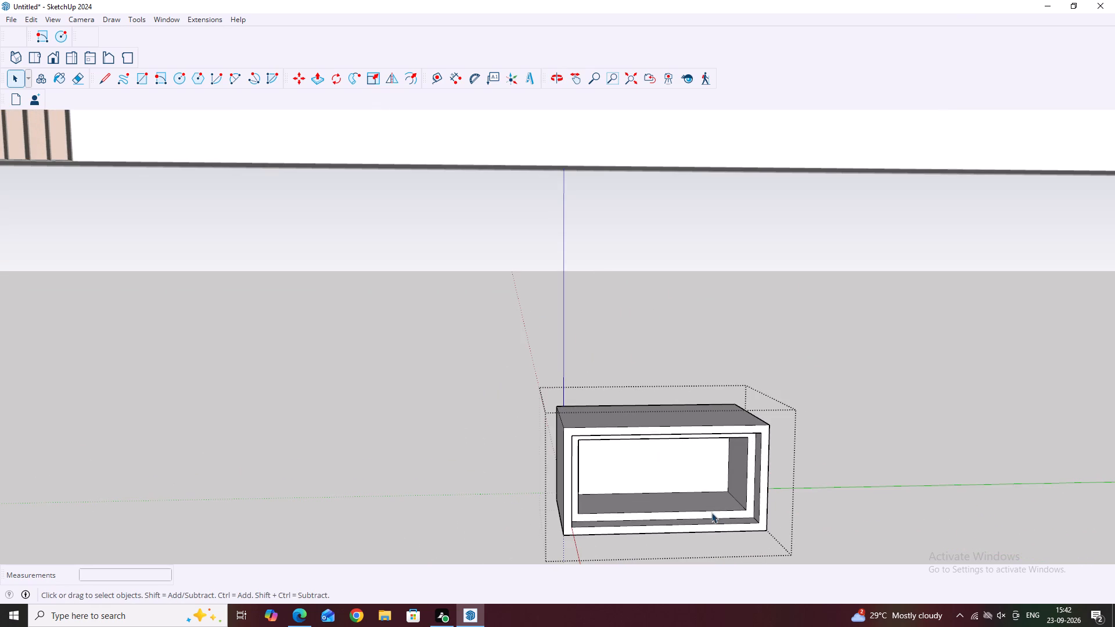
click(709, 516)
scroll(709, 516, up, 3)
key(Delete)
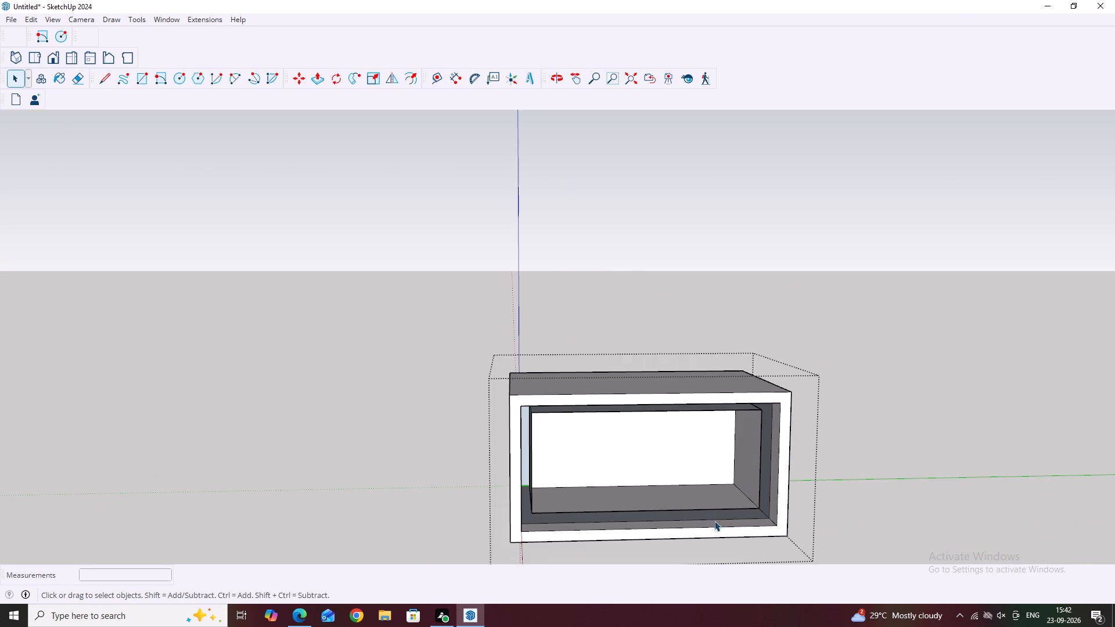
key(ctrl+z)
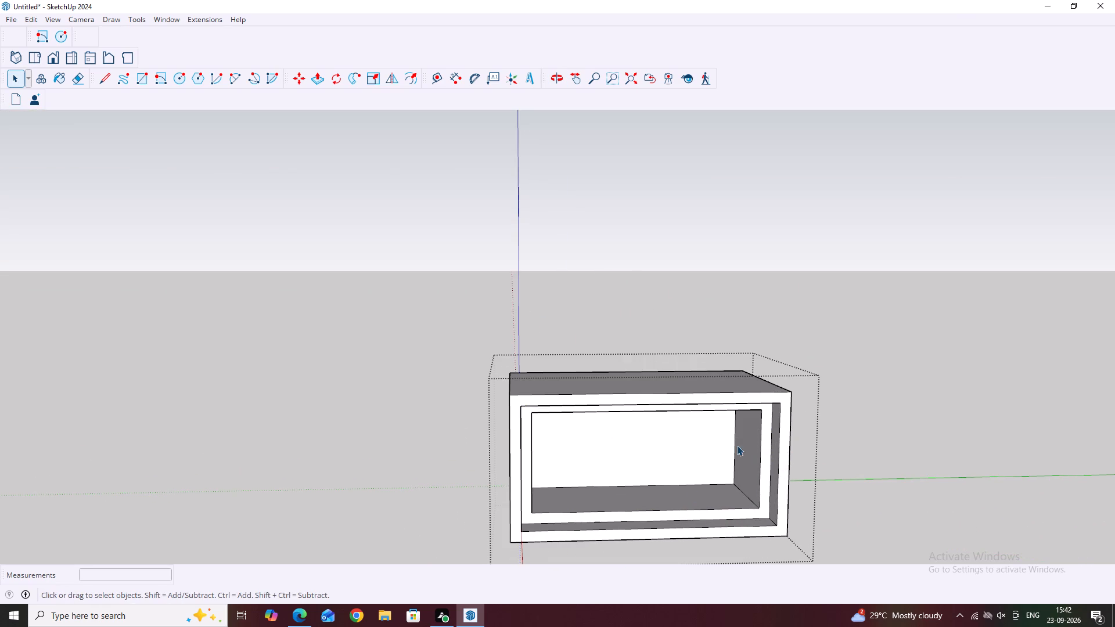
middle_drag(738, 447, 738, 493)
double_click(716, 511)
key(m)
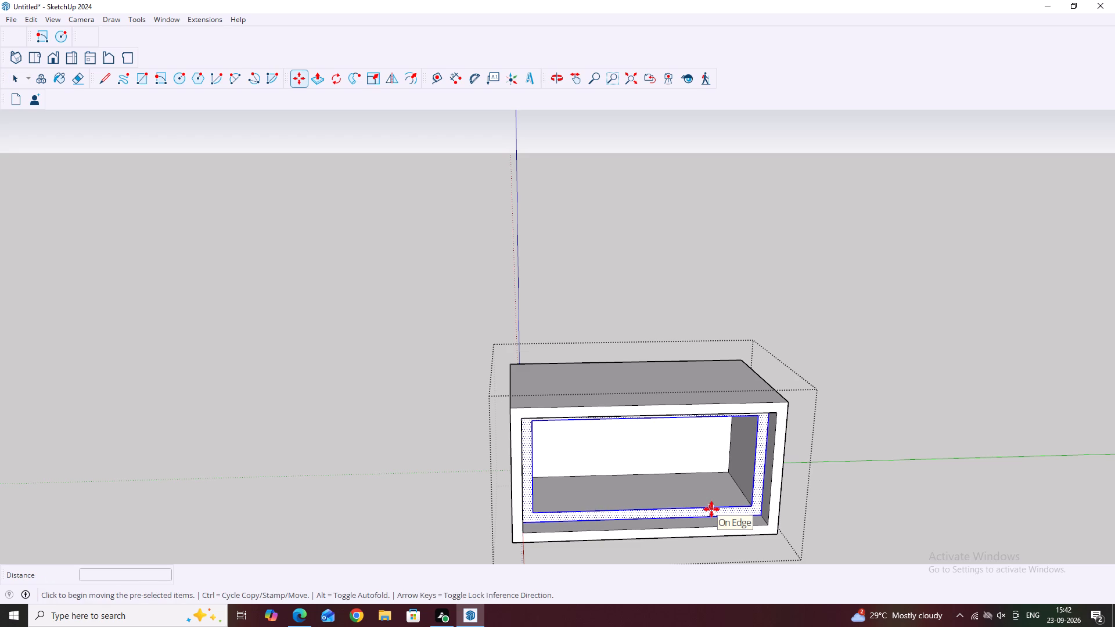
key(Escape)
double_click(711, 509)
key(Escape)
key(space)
Push/Pull the recessed inner border face 7 7/8" inward, flush with the box's back panel.
double_click(711, 509)
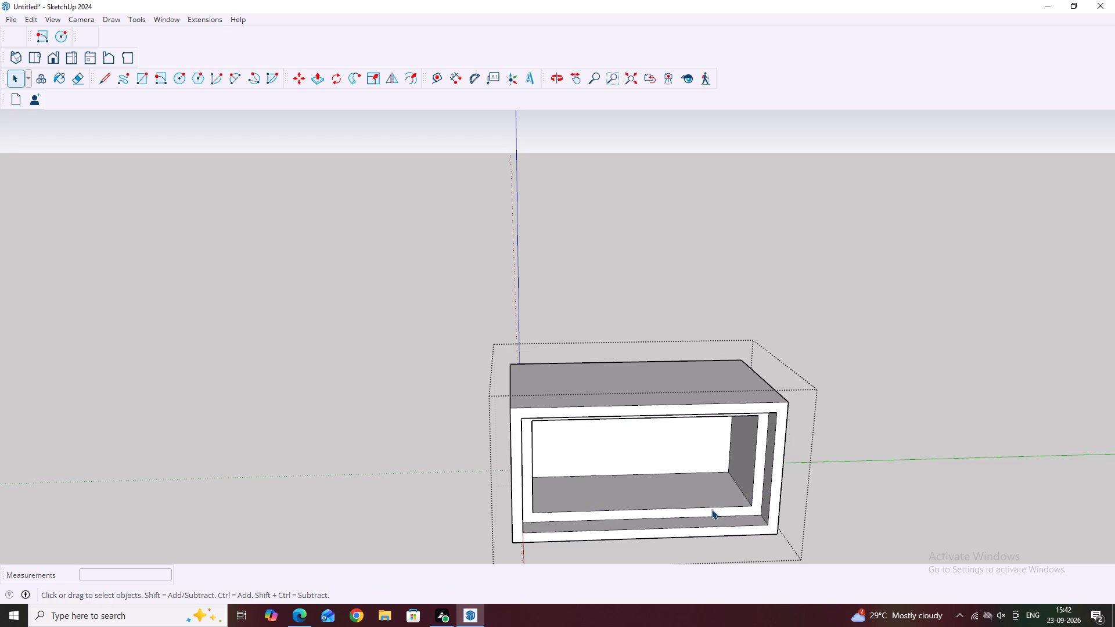
key(p)
scroll(711, 511, up, 1)
click(711, 511)
middle_drag(690, 460, 688, 406)
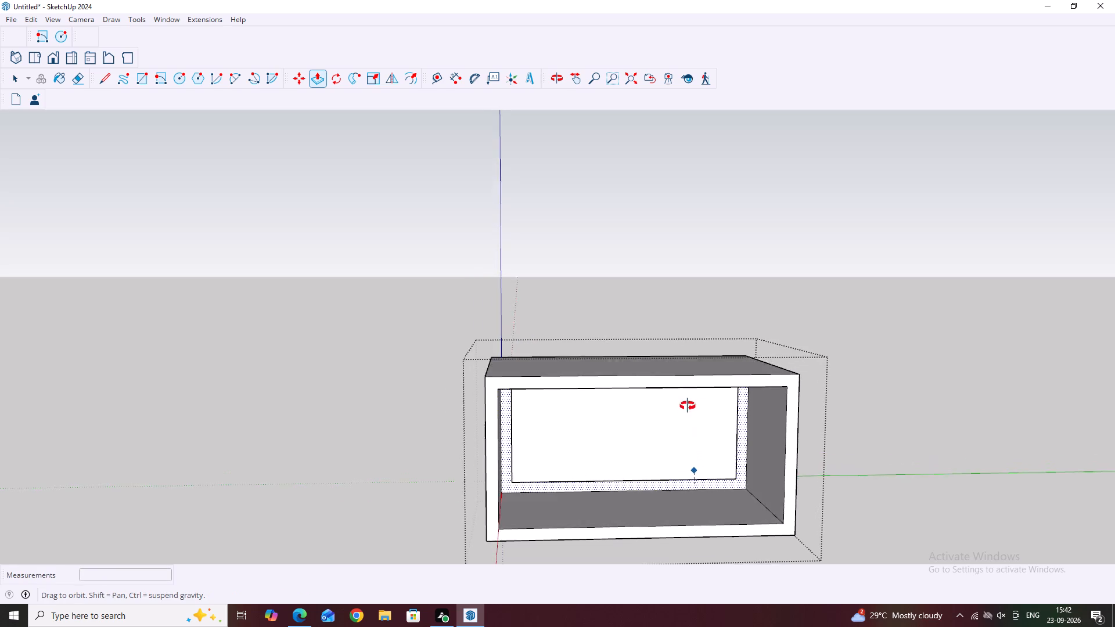
middle_drag(688, 406, 686, 399)
middle_drag(689, 446, 685, 408)
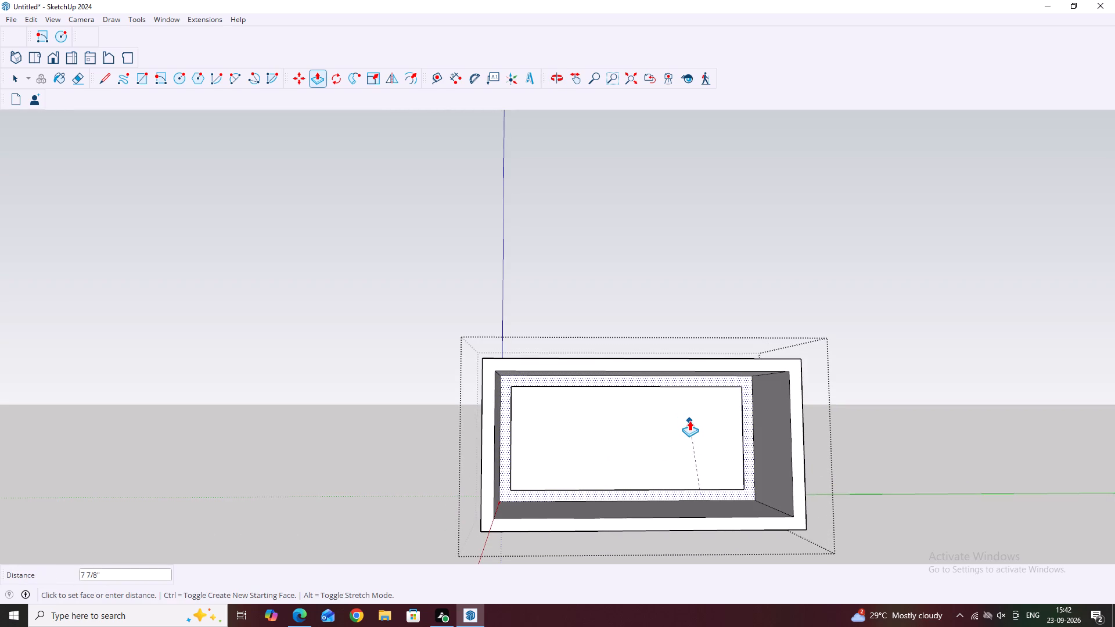
click(689, 420)
key(Escape)
key(space)
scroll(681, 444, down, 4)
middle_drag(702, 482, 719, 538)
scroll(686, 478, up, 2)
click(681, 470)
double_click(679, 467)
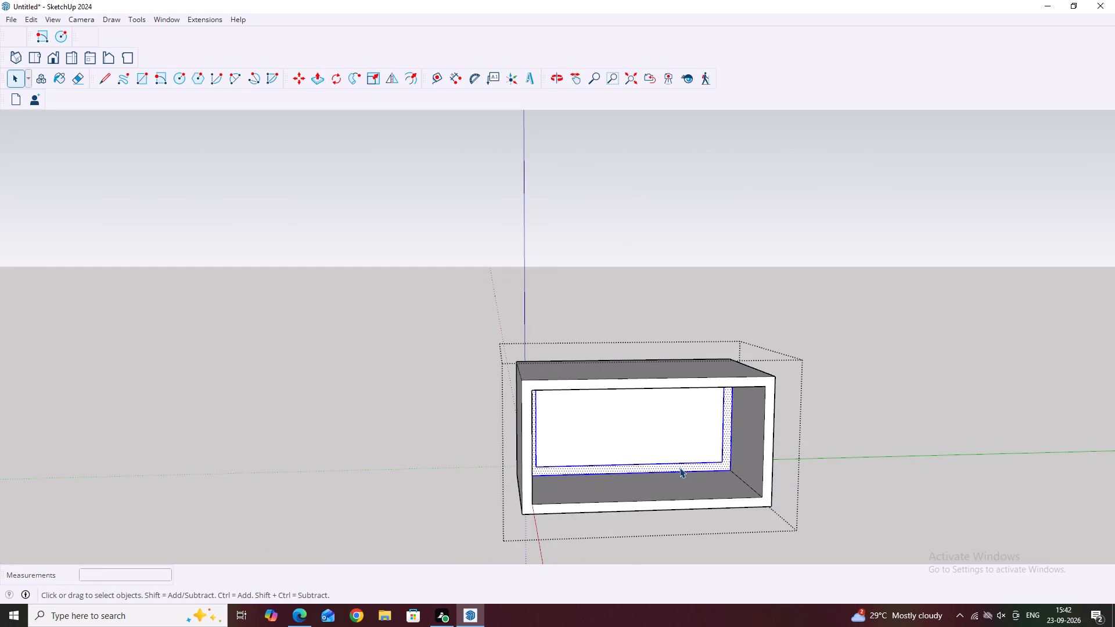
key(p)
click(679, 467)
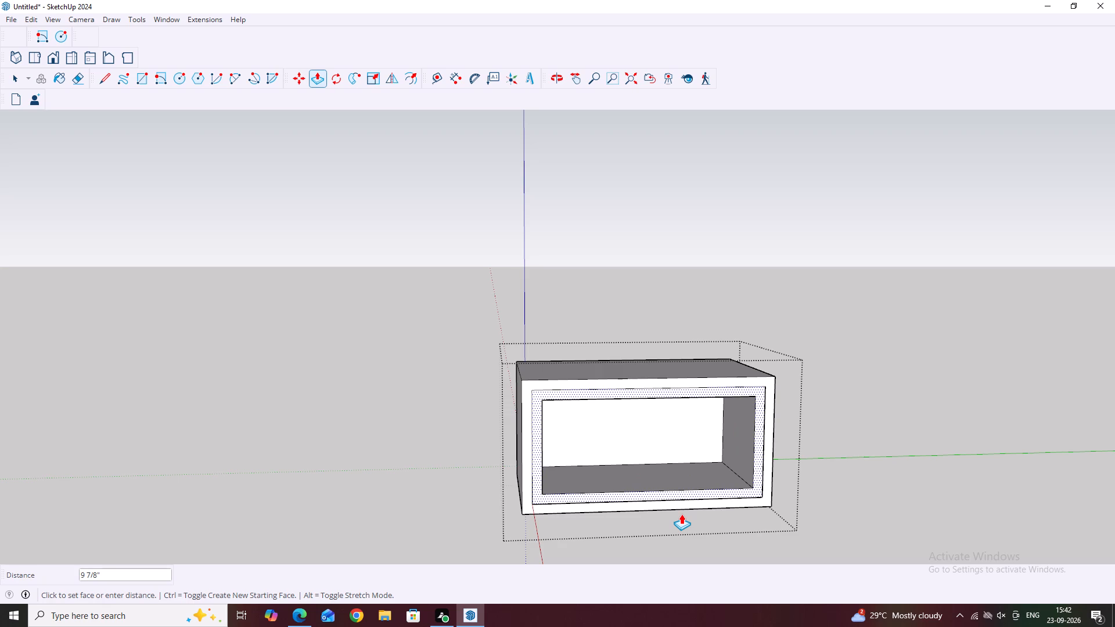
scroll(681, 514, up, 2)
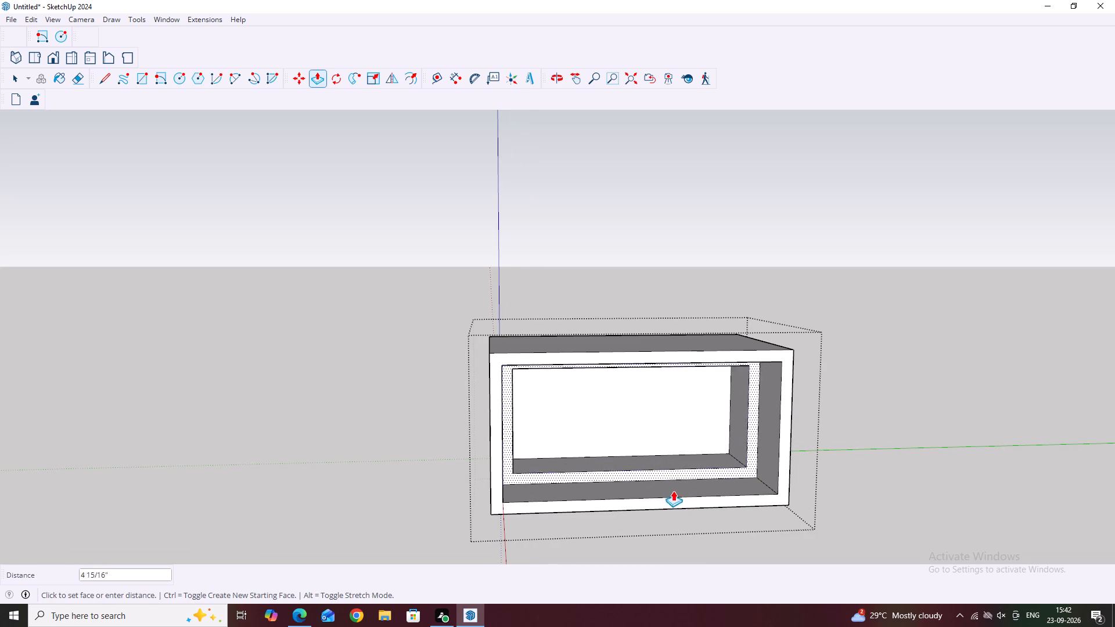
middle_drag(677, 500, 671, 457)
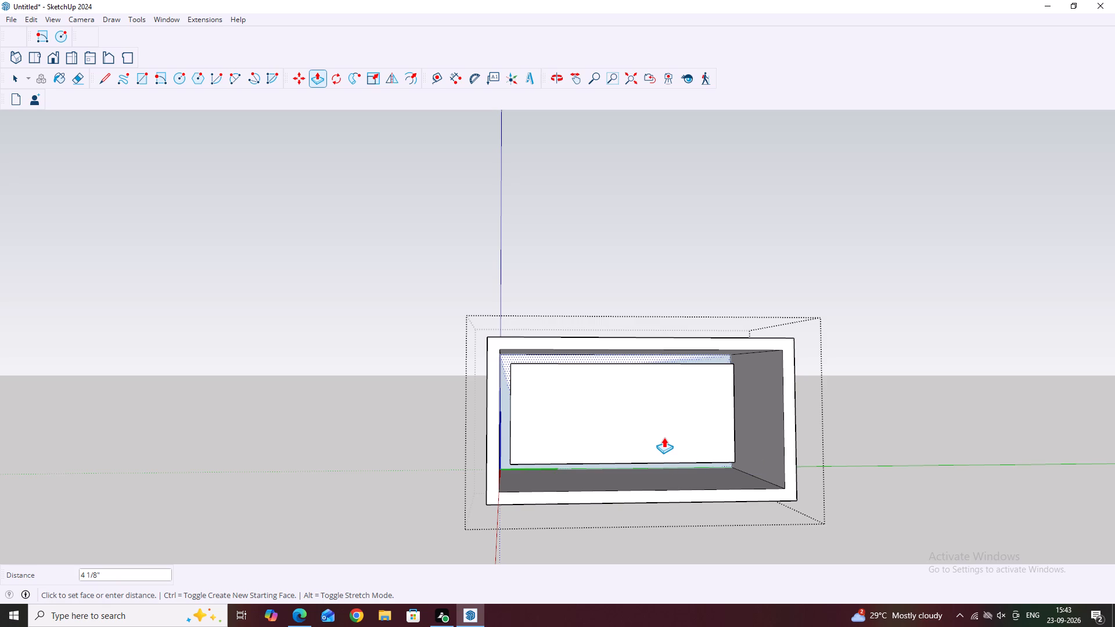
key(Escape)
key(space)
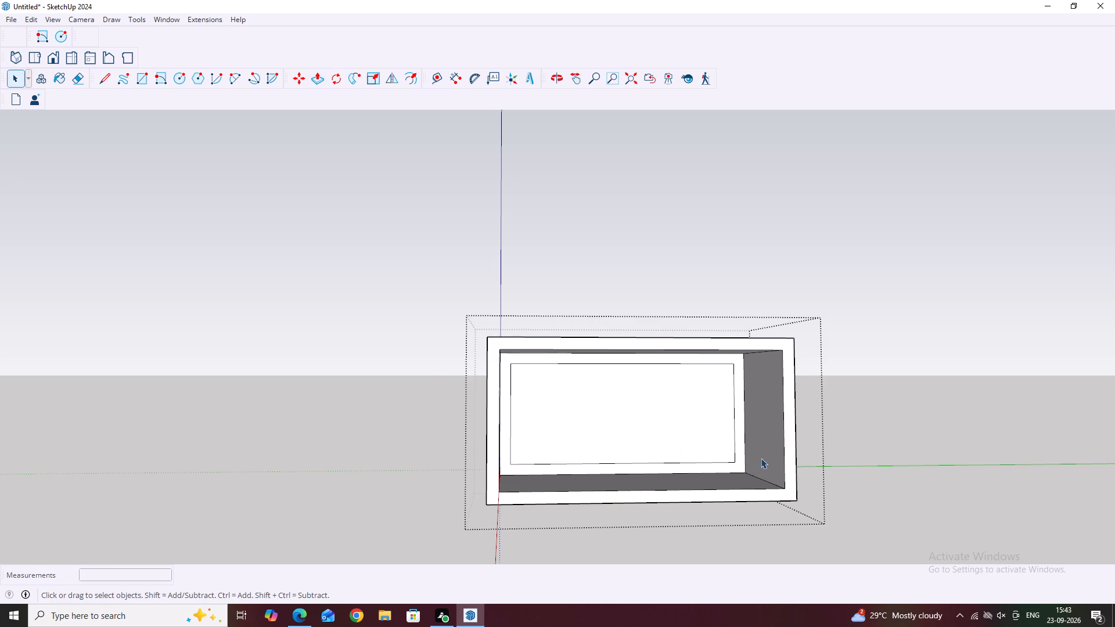
Delete the four leftover rectangle edges on the box's back panel so it becomes one plain face.
scroll(709, 432, up, 1)
click(737, 453)
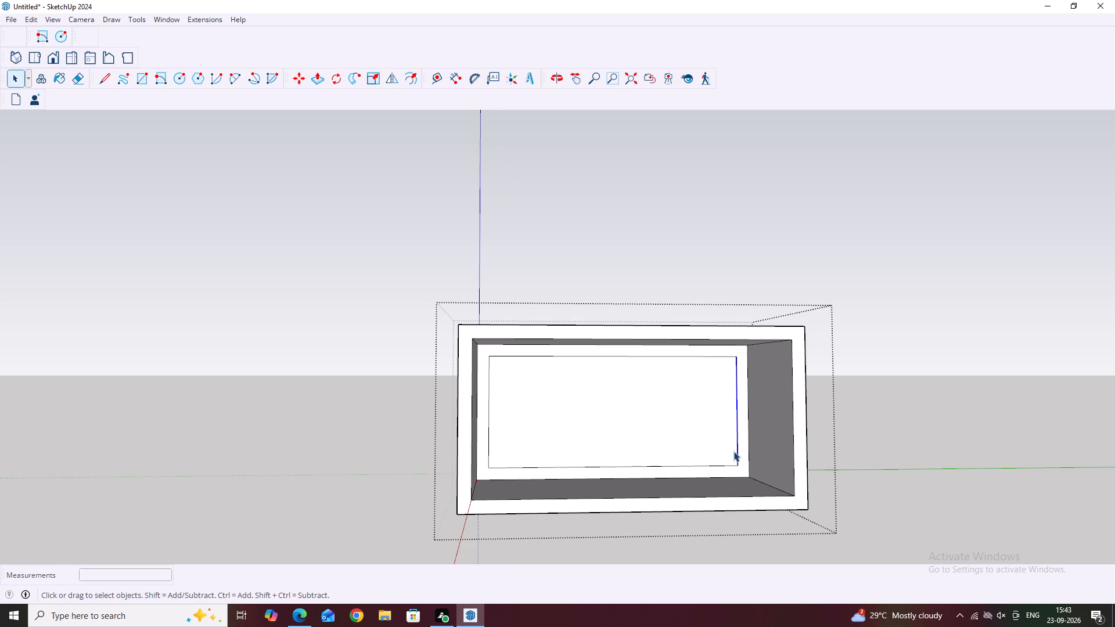
key(Delete)
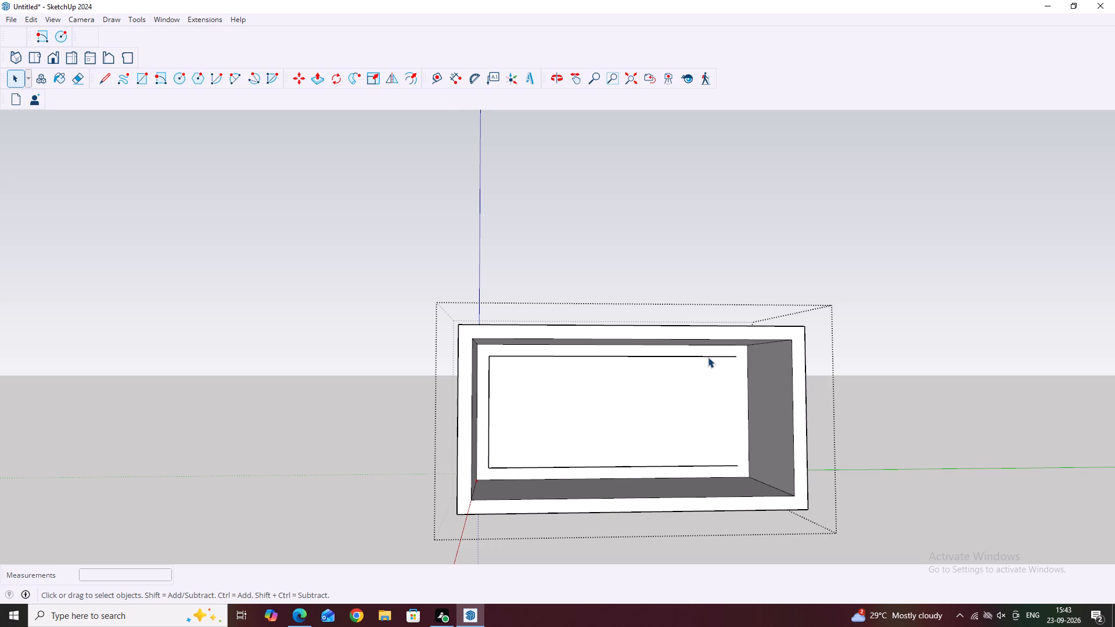
click(708, 357)
key(Delete)
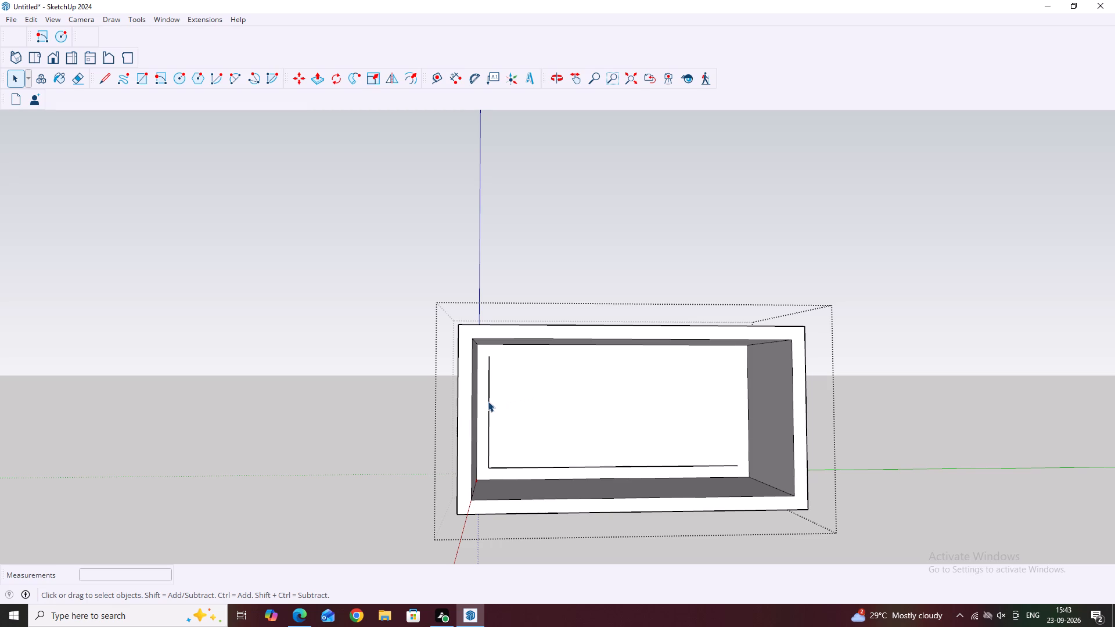
click(488, 402)
key(Delete)
click(515, 465)
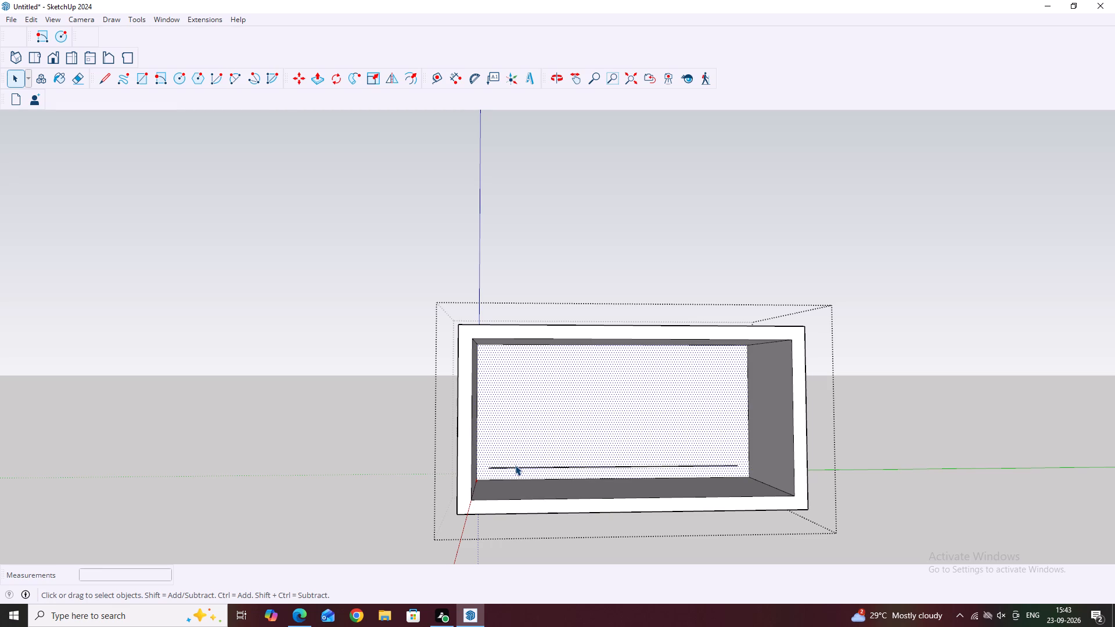
click(519, 467)
key(Delete)
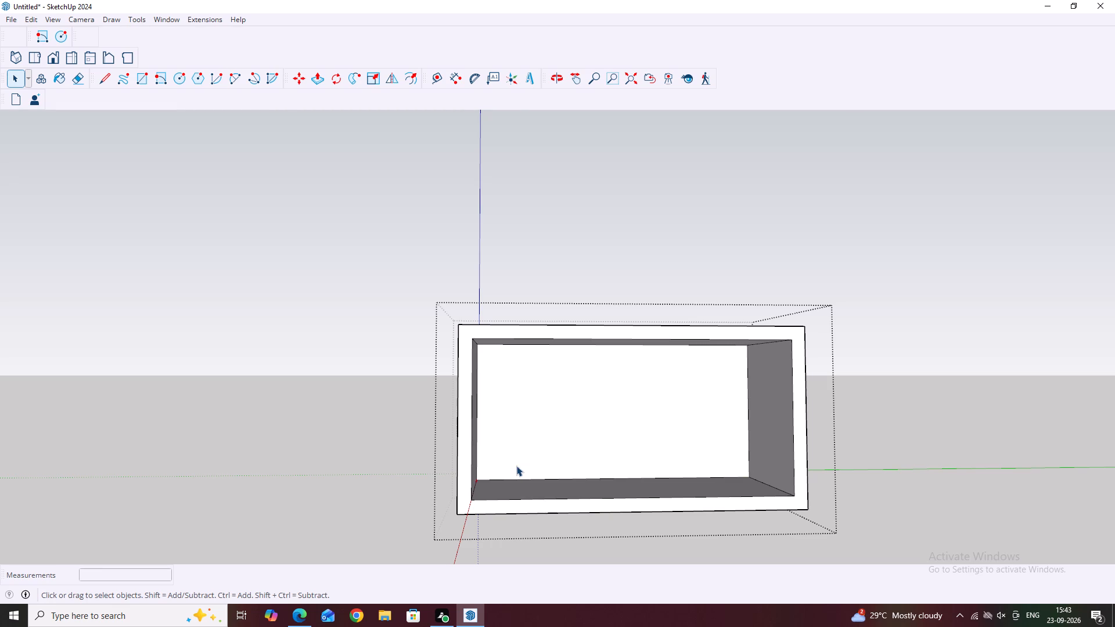
Examine the hollowed box's opening, interior sides and outer faces from several angles.
scroll(568, 469, down, 3)
middle_drag(639, 413, 660, 437)
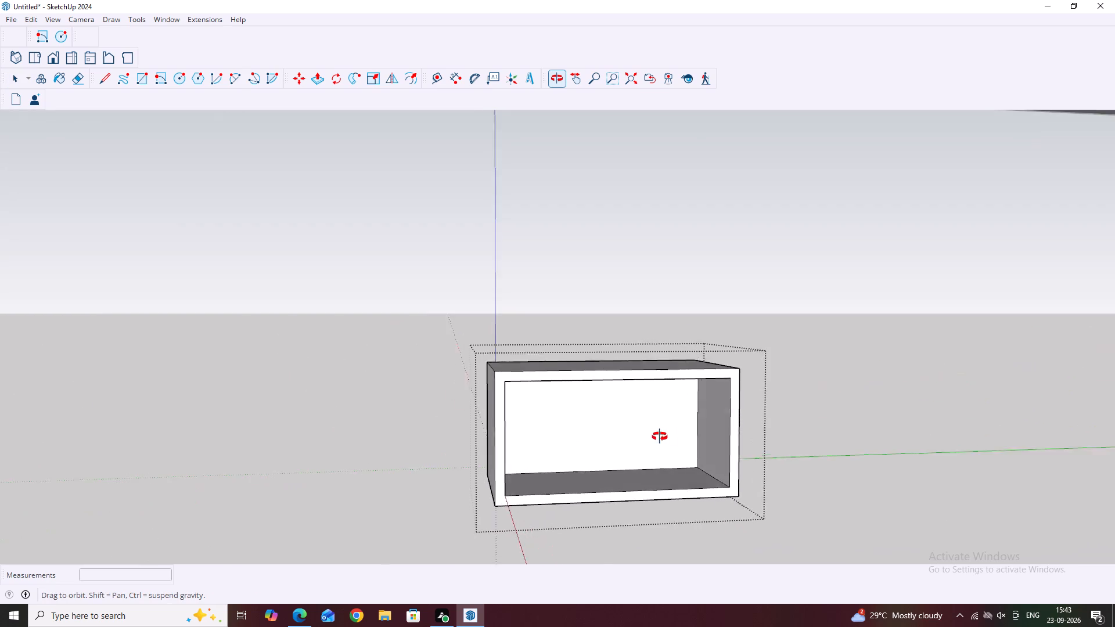
middle_drag(660, 437, 660, 488)
scroll(660, 462, down, 3)
middle_drag(758, 455, 690, 385)
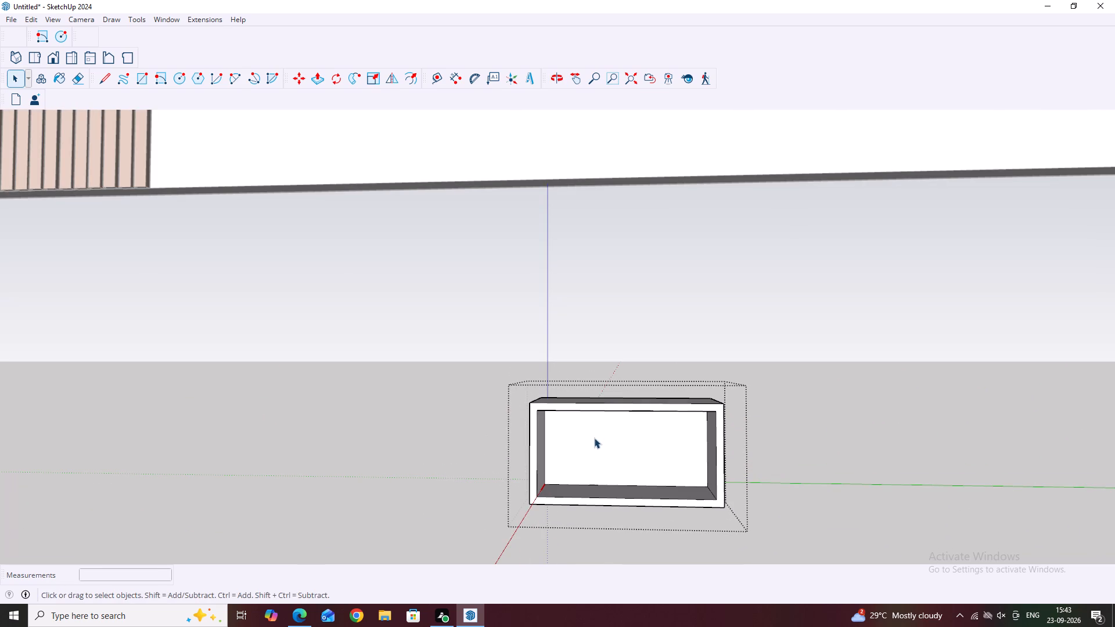
scroll(552, 428, up, 4)
middle_drag(544, 417, 516, 379)
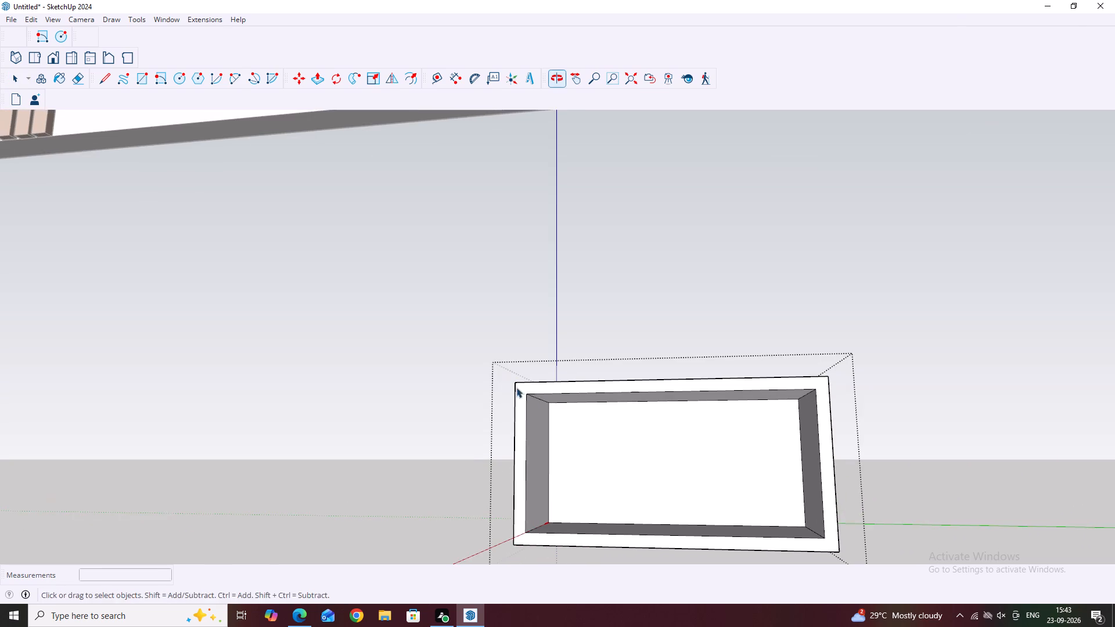
middle_drag(546, 386, 541, 379)
middle_drag(544, 420, 519, 372)
middle_drag(520, 367, 519, 363)
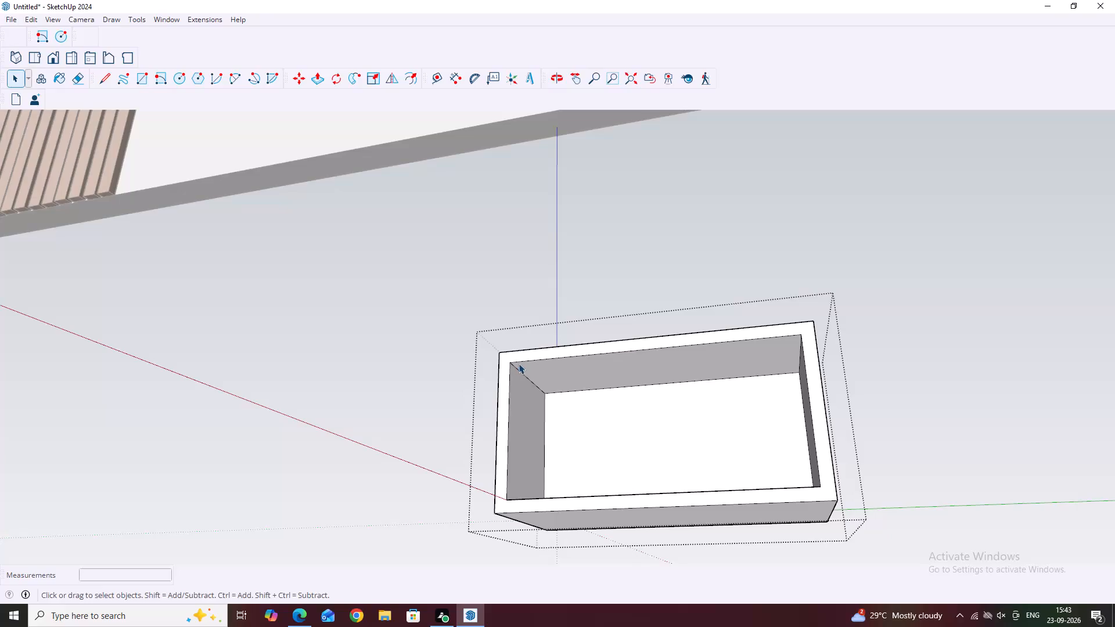
middle_drag(519, 363, 553, 471)
scroll(569, 473, down, 6)
middle_drag(648, 530, 737, 510)
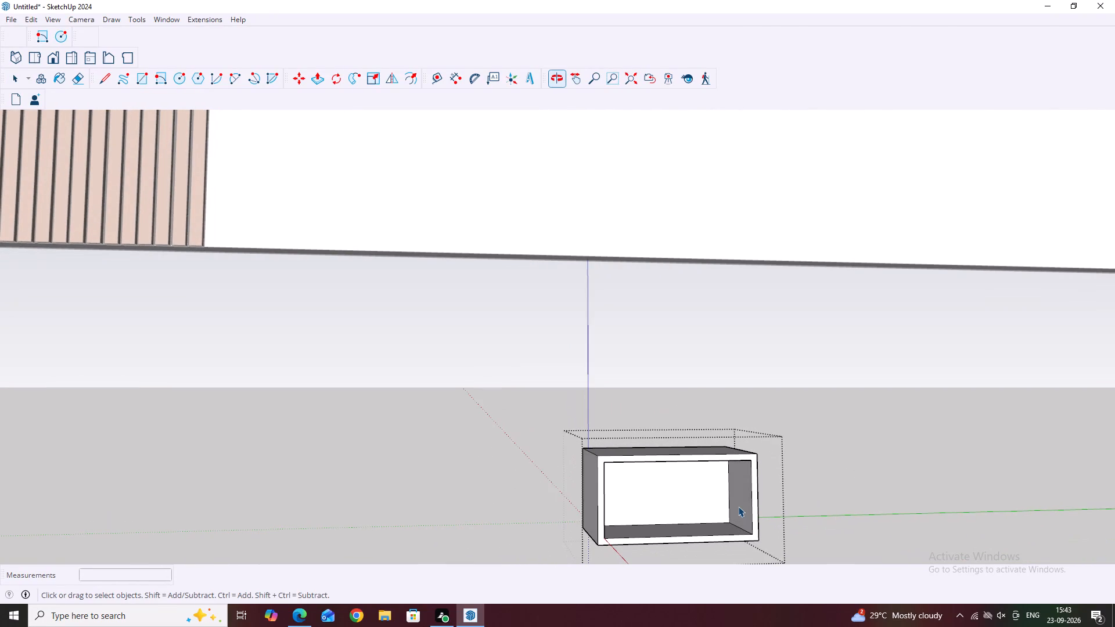
Draw a rectangle about 1' 11 5/8" by 11 1/2" across the box's opening, slightly behind the front frame, parallel to the back panel.
key(r)
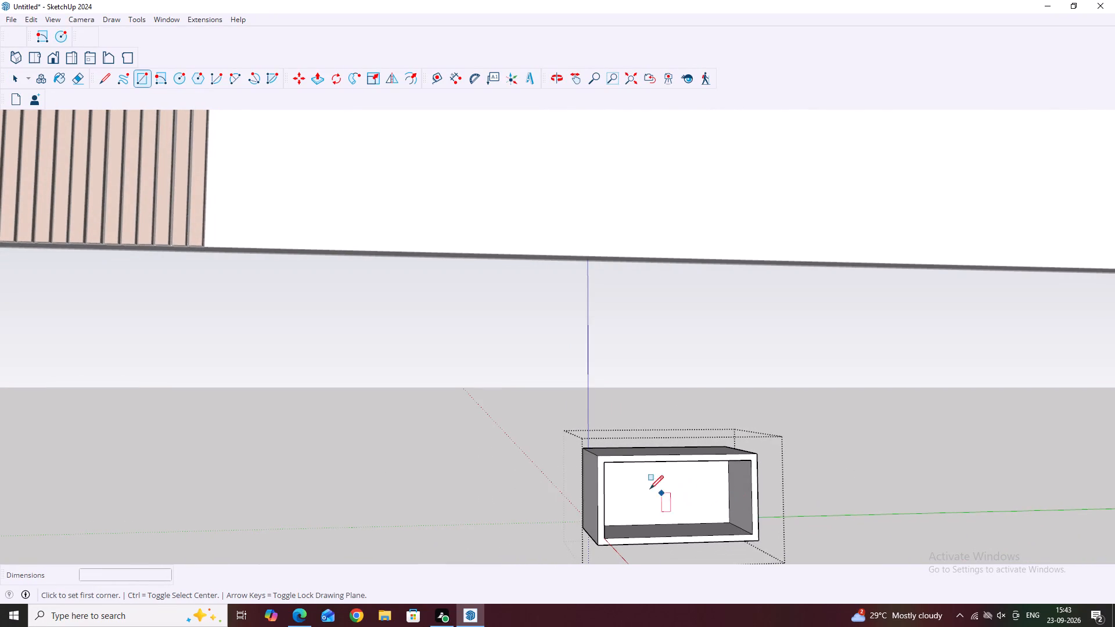
scroll(634, 480, up, 5)
middle_drag(621, 498, 509, 408)
scroll(562, 422, up, 2)
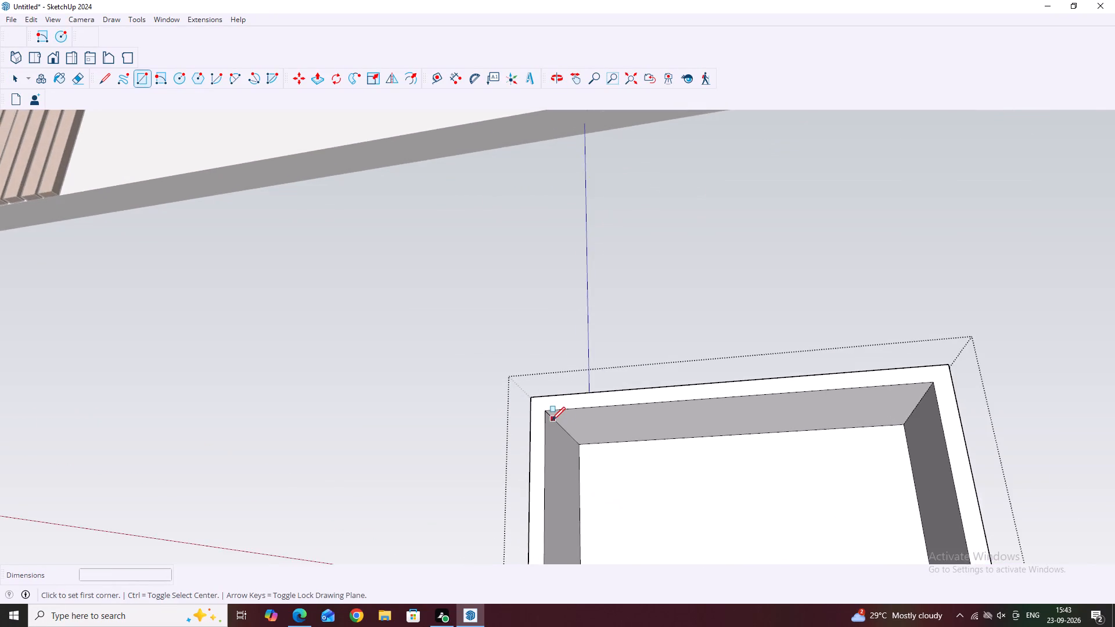
scroll(552, 420, up, 5)
click(547, 411)
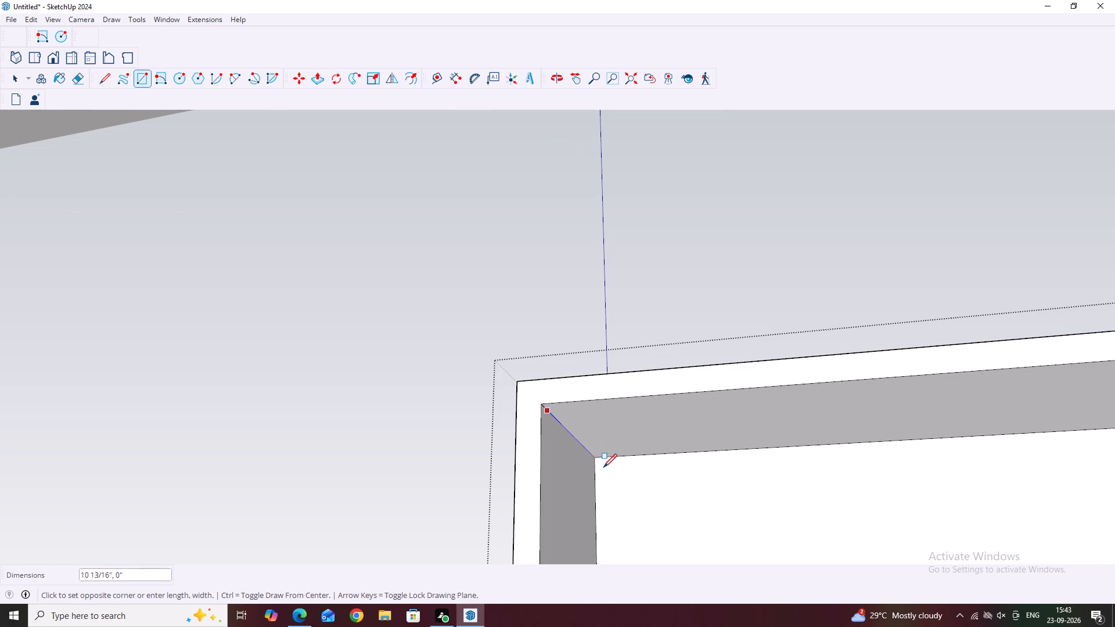
scroll(605, 469, down, 4)
key(Right)
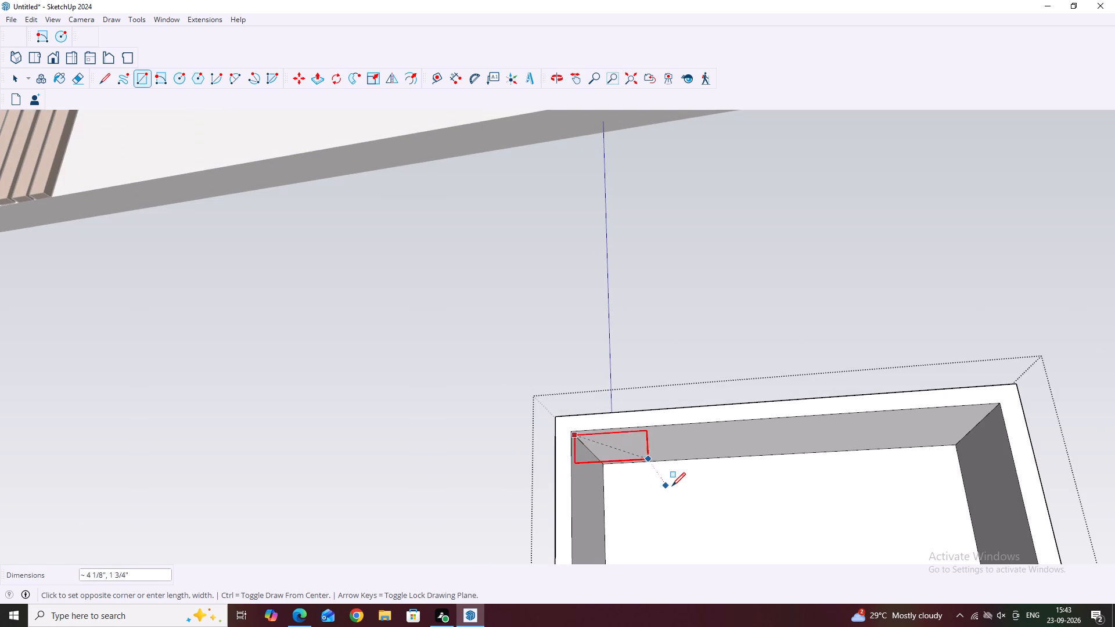
scroll(680, 489, down, 11)
scroll(801, 537, up, 1)
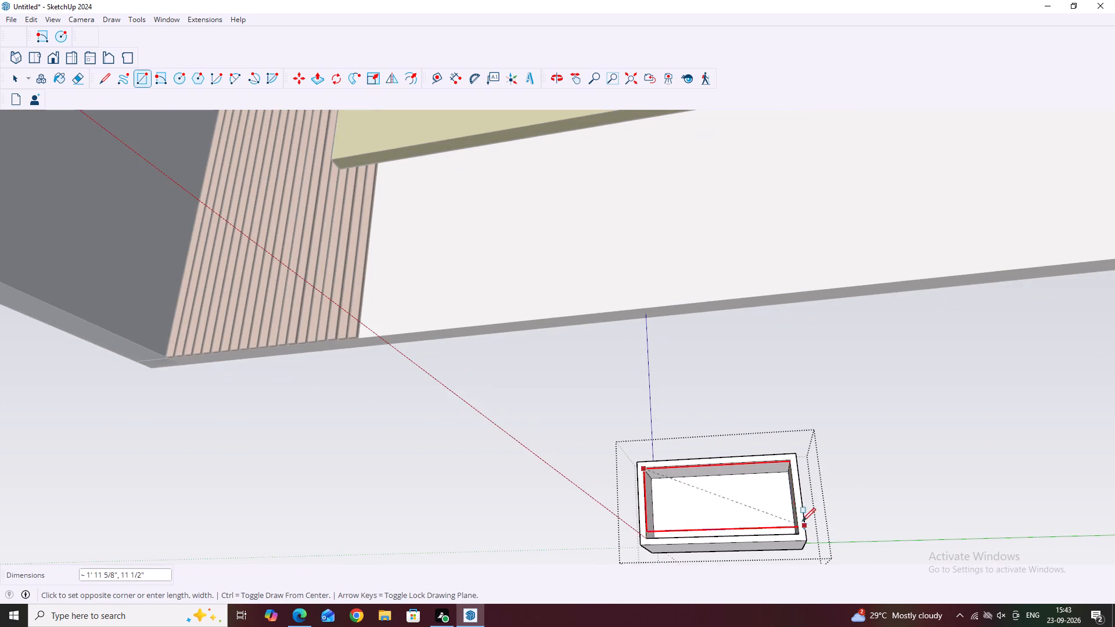
middle_drag(801, 509, 835, 595)
scroll(773, 522, down, 8)
scroll(772, 540, up, 4)
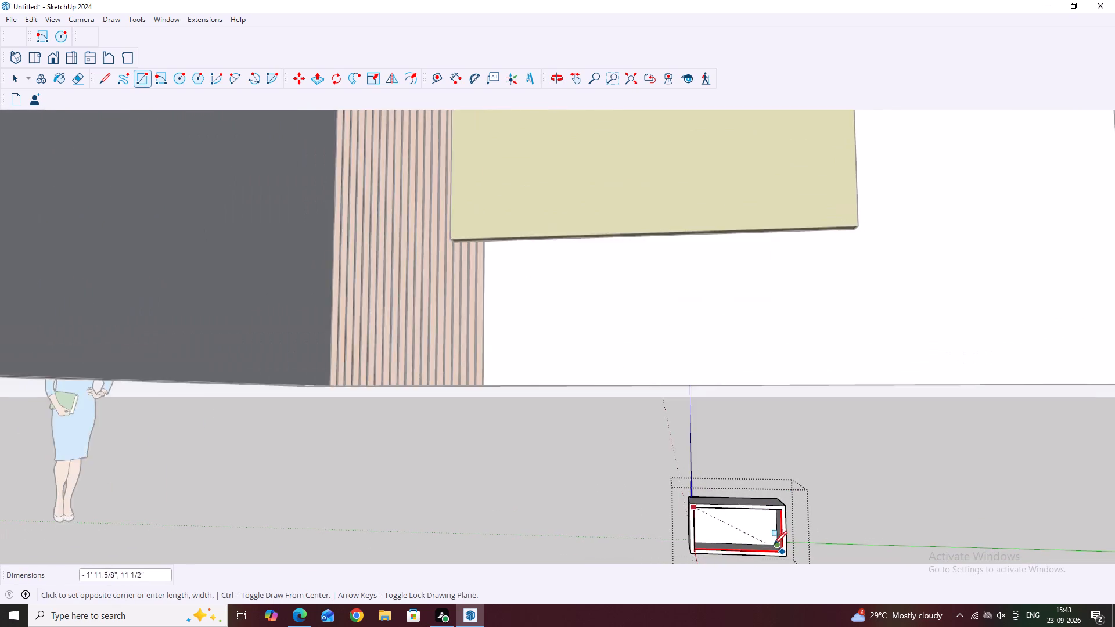
scroll(774, 545, up, 14)
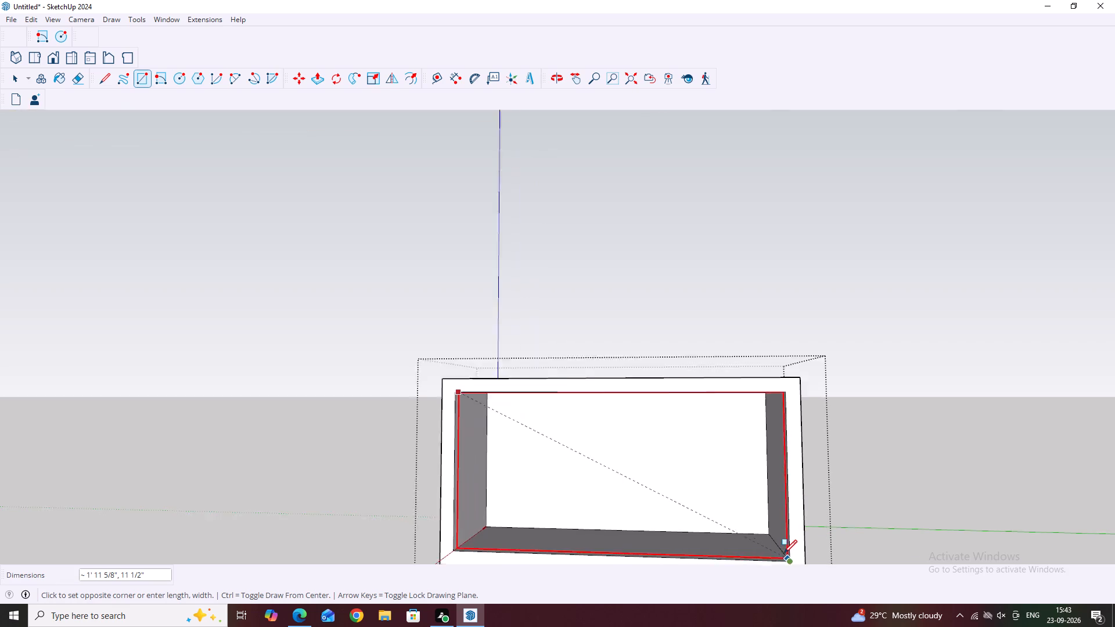
scroll(788, 560, down, 7)
middle_drag(771, 513, 828, 562)
scroll(793, 559, up, 2)
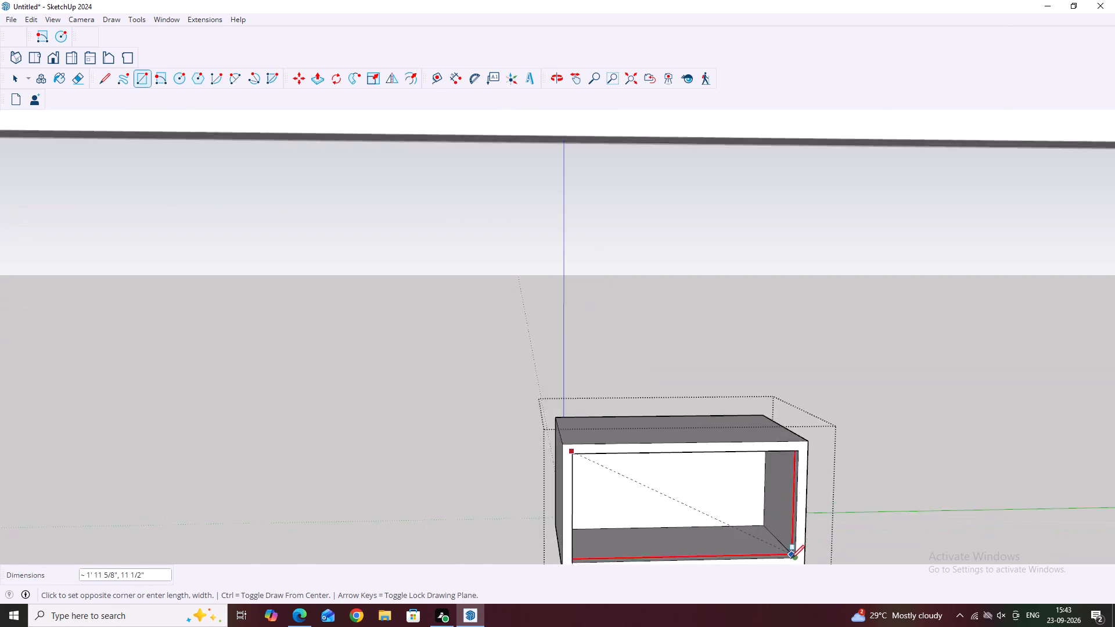
scroll(791, 558, up, 15)
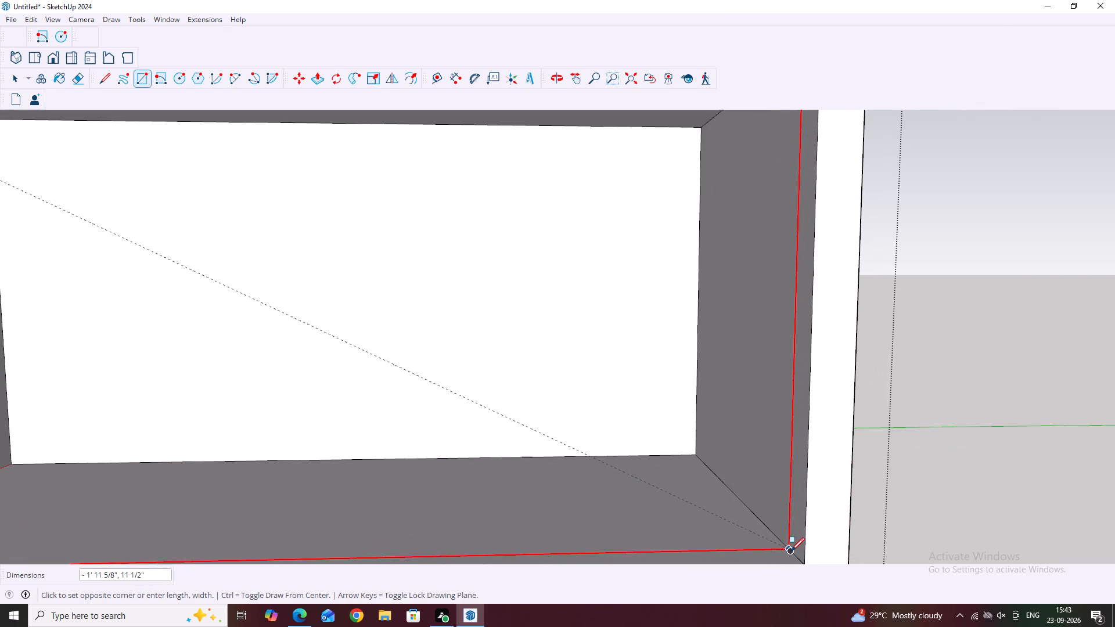
scroll(791, 551, up, 3)
scroll(805, 543, down, 1)
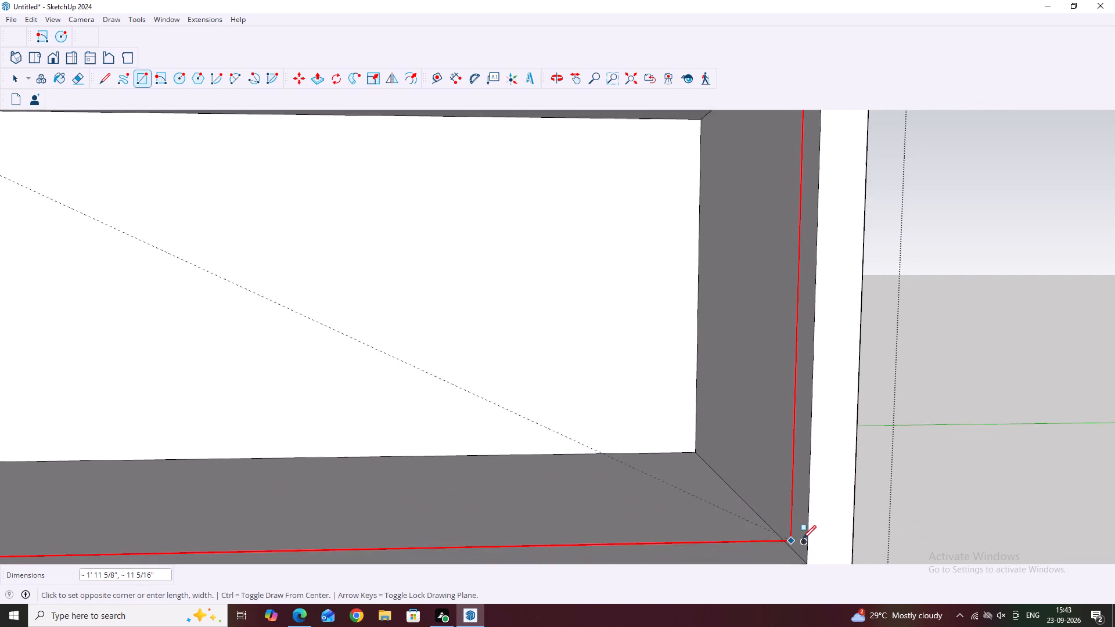
scroll(803, 539, down, 2)
middle_drag(803, 542, 803, 484)
middle_drag(785, 475, 849, 524)
scroll(861, 501, up, 2)
click(857, 510)
scroll(855, 489, down, 5)
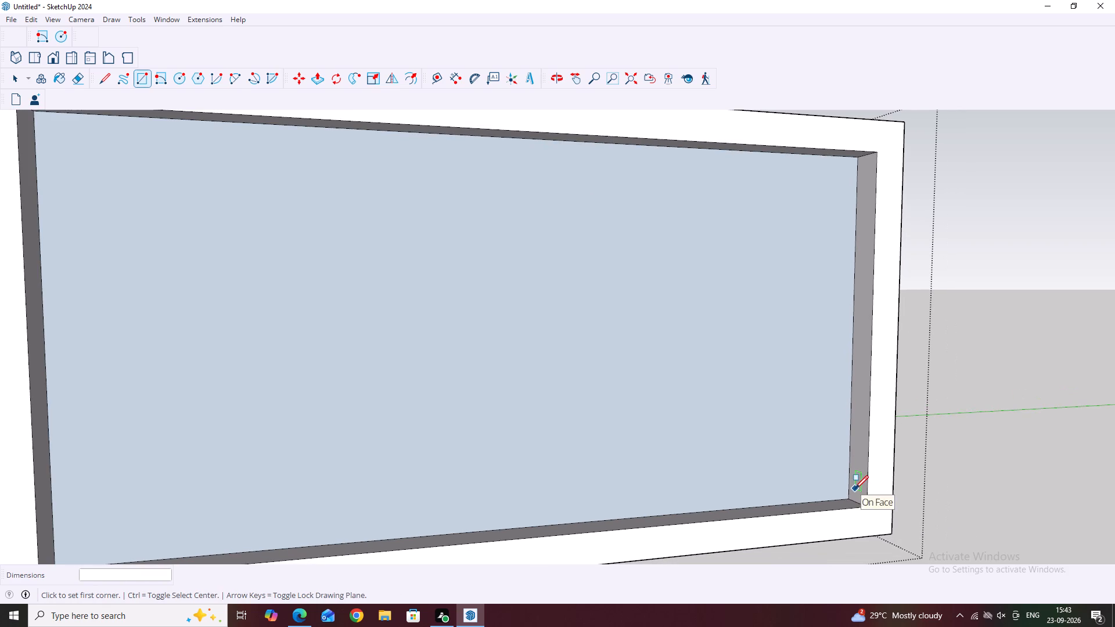
key(Escape)
key(space)
Paint the new panel across the box's opening with 0096_SkyBlue, after switching the materials collection to Glass and Mirrors.
scroll(843, 467, down, 11)
middle_drag(931, 469, 746, 458)
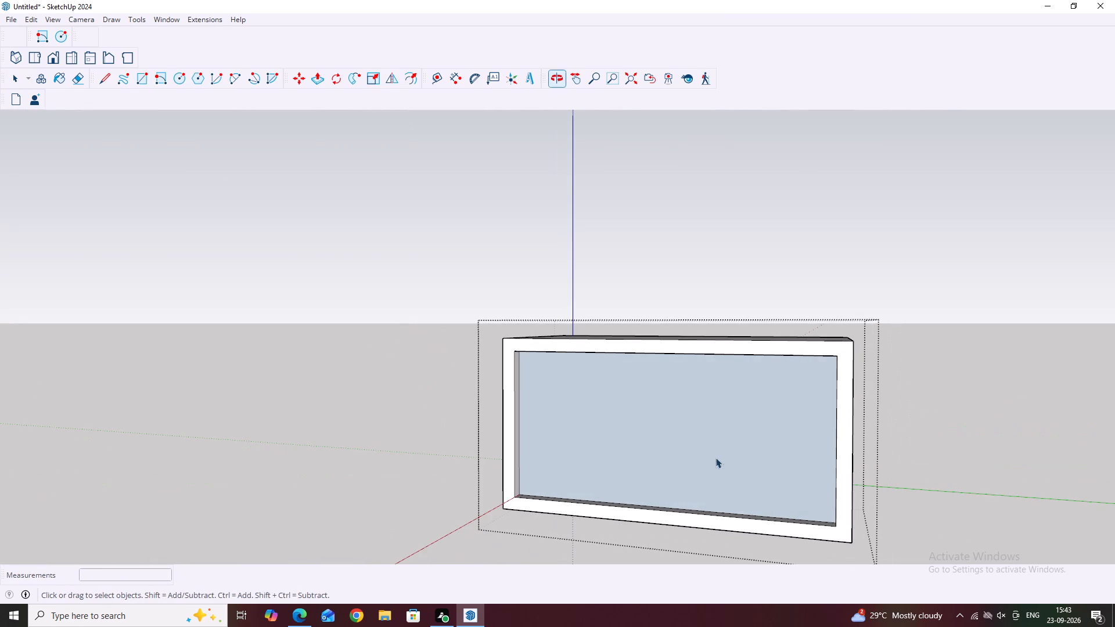
click(699, 452)
double_click(691, 444)
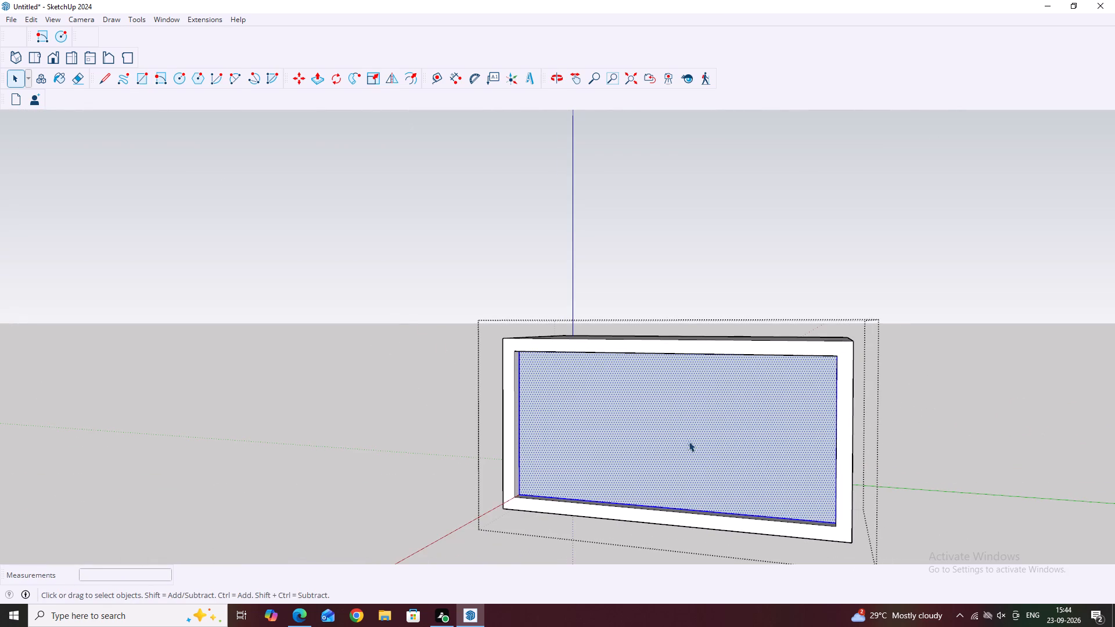
key(b)
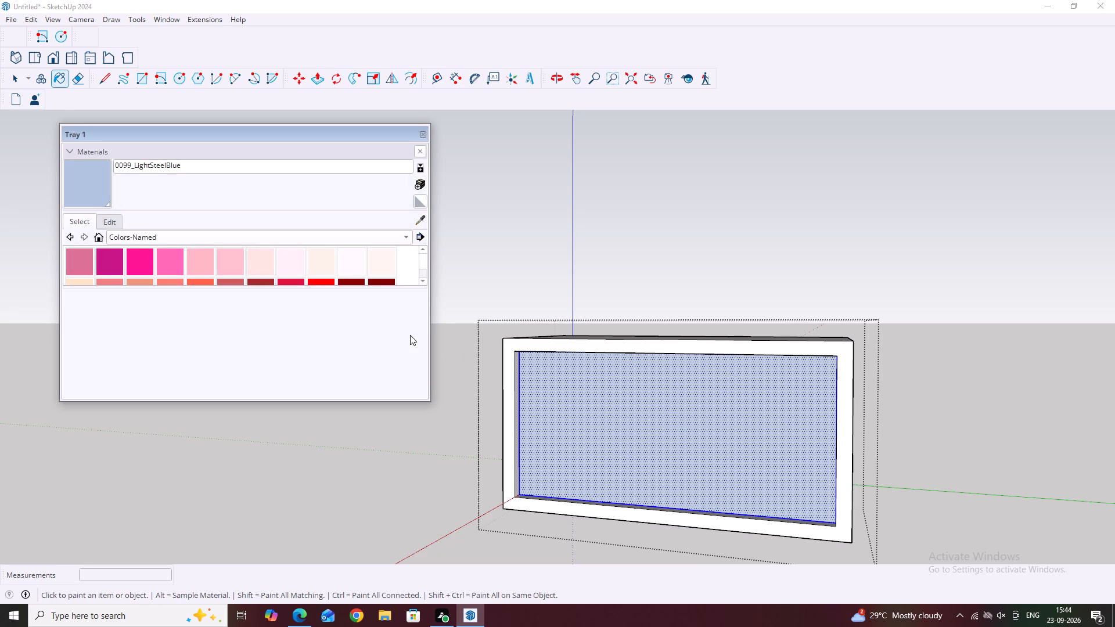
scroll(242, 262, down, 11)
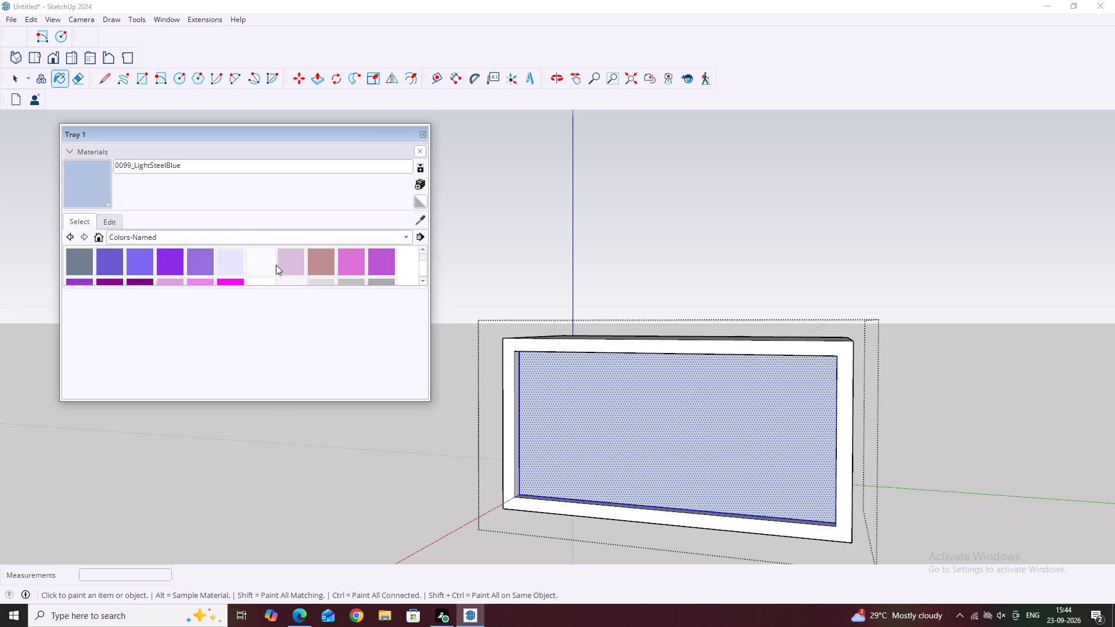
scroll(274, 262, up, 2)
click(290, 262)
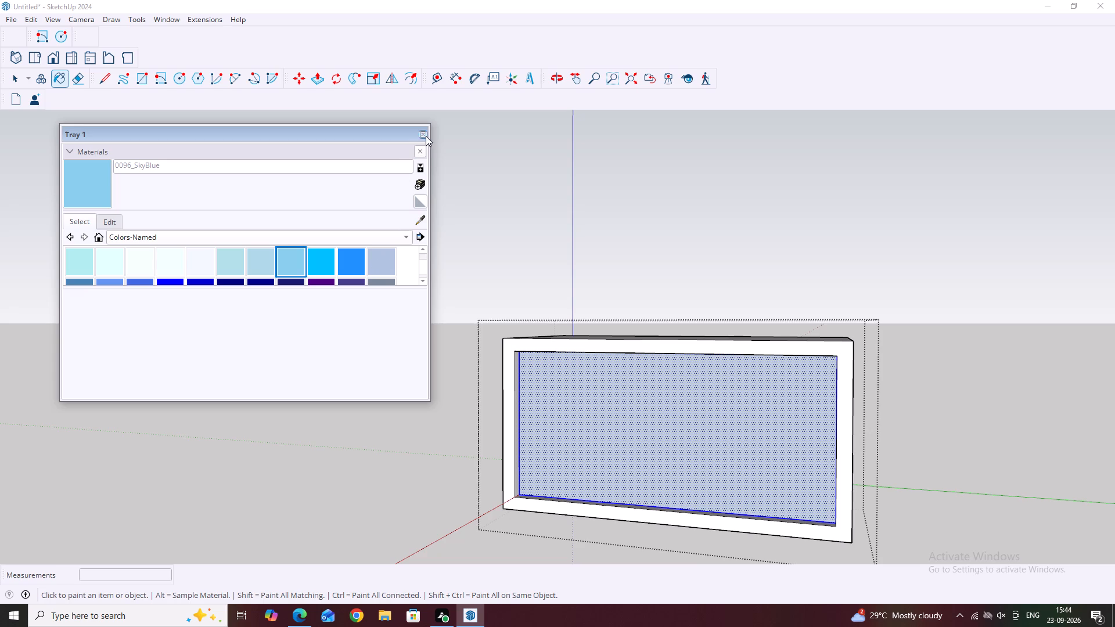
scroll(160, 225, down, 2)
click(423, 250)
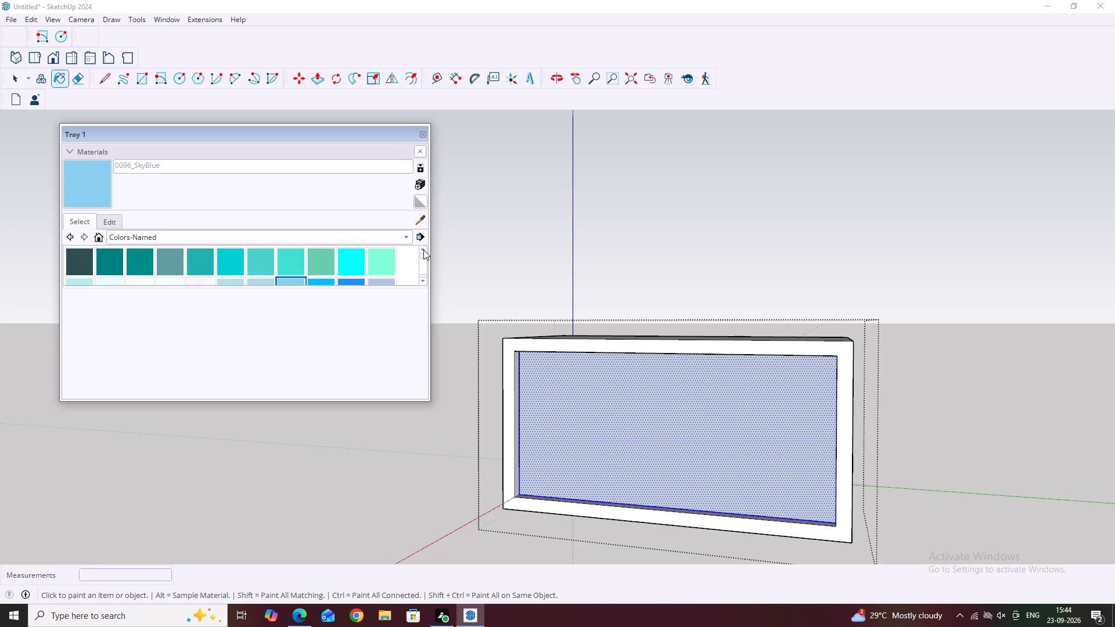
click(423, 250)
click(420, 237)
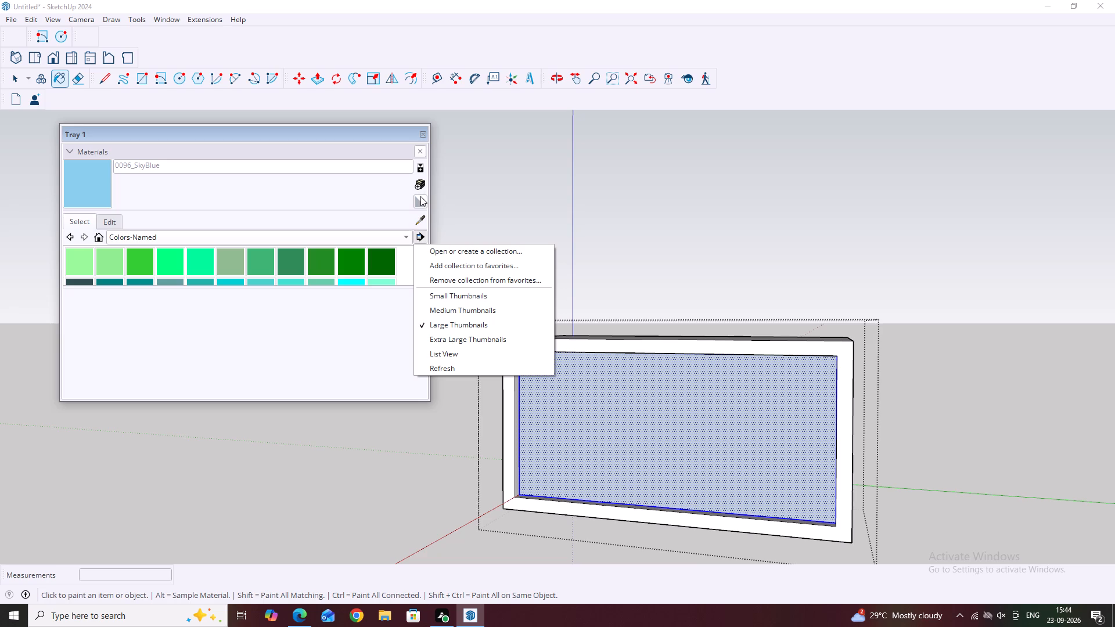
scroll(257, 284, down, 4)
click(285, 240)
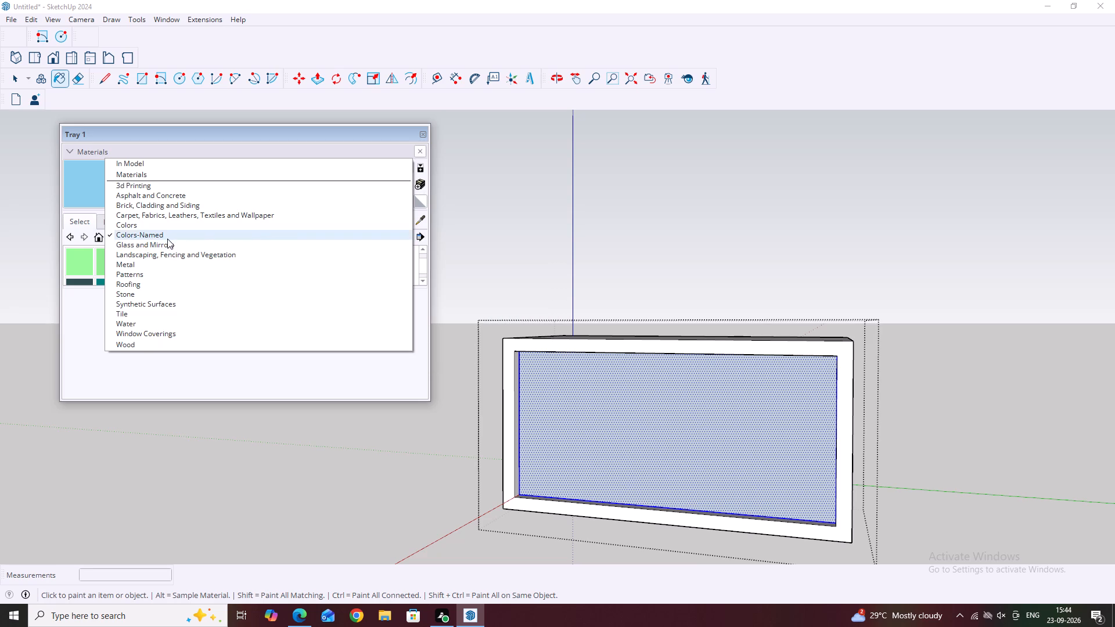
scroll(167, 239, down, 3)
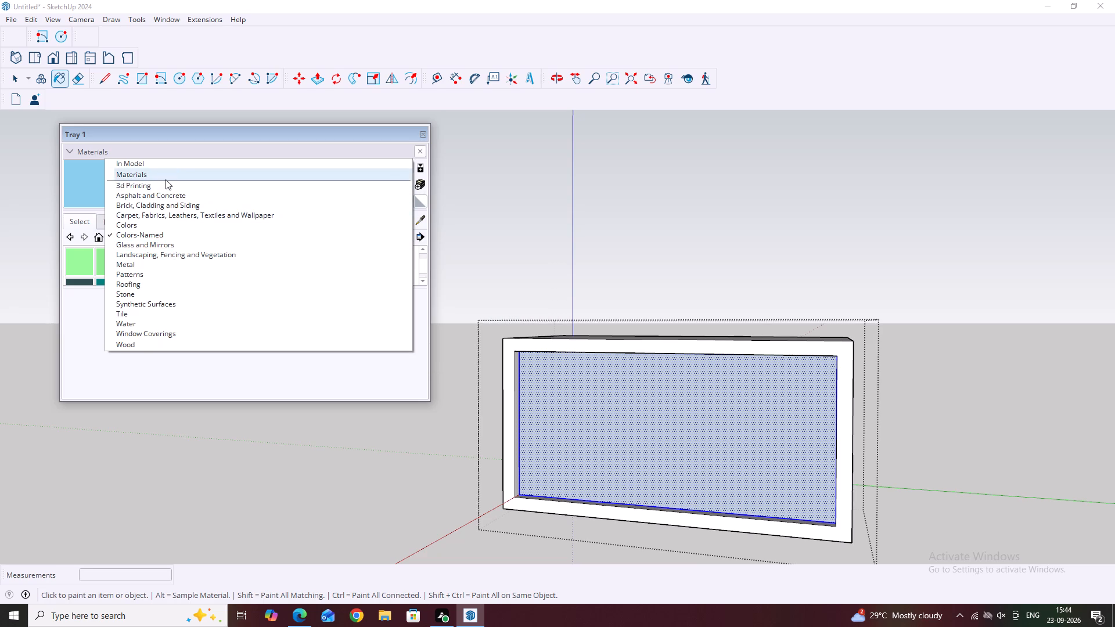
click(164, 179)
scroll(229, 252, down, 2)
scroll(234, 263, up, 3)
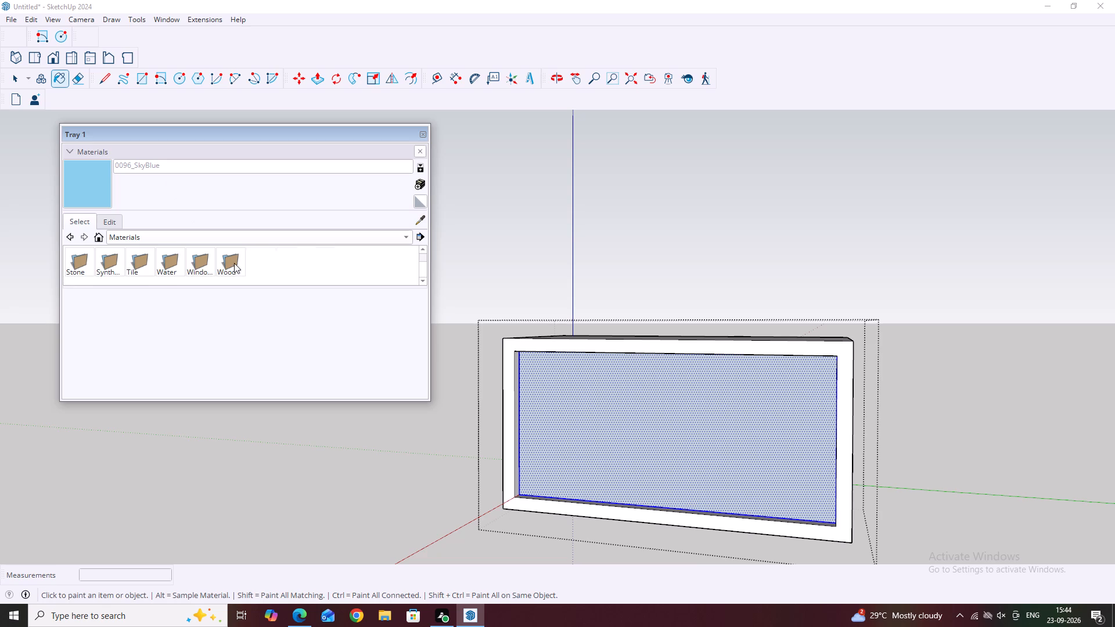
click(256, 263)
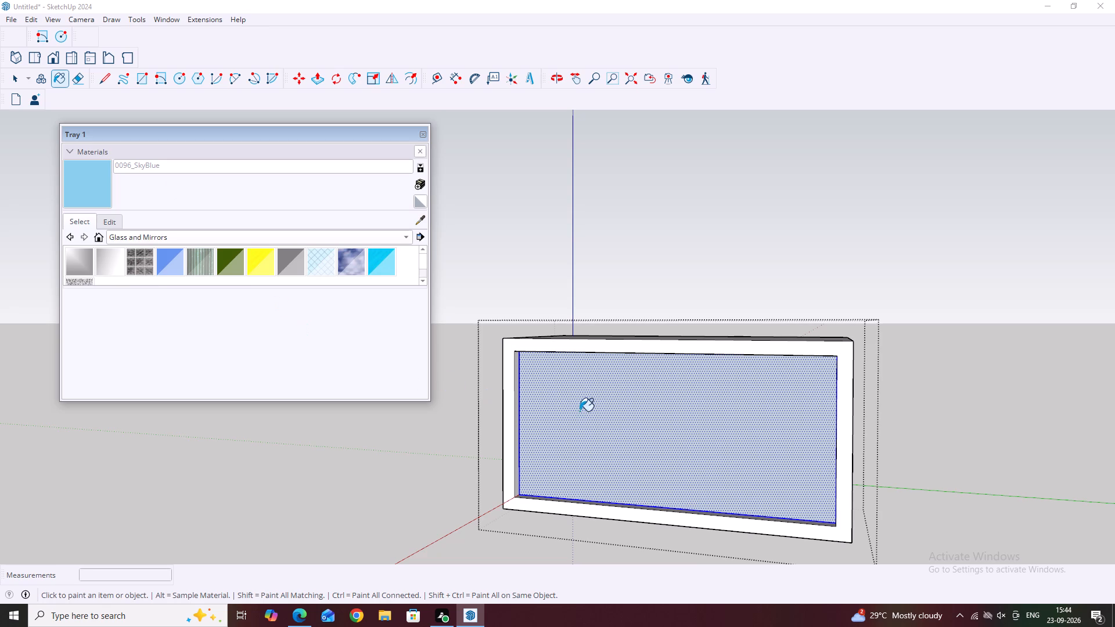
click(581, 405)
middle_drag(594, 423, 705, 418)
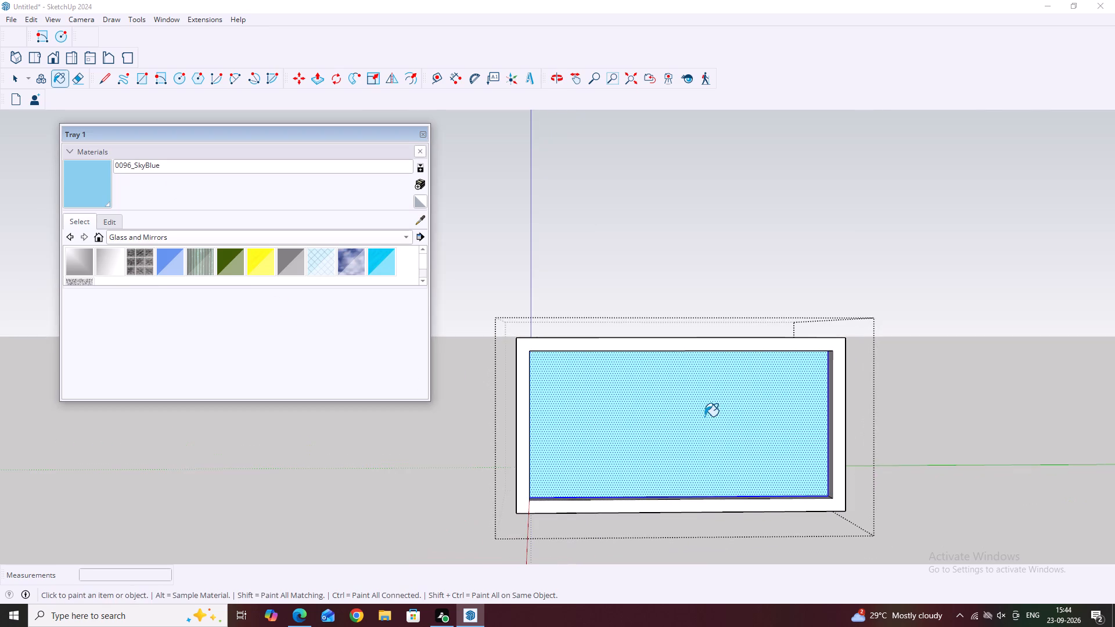
Repaint the panel across the box's opening with Translucent Glass Blue, close the materials tray and exit the component.
click(176, 262)
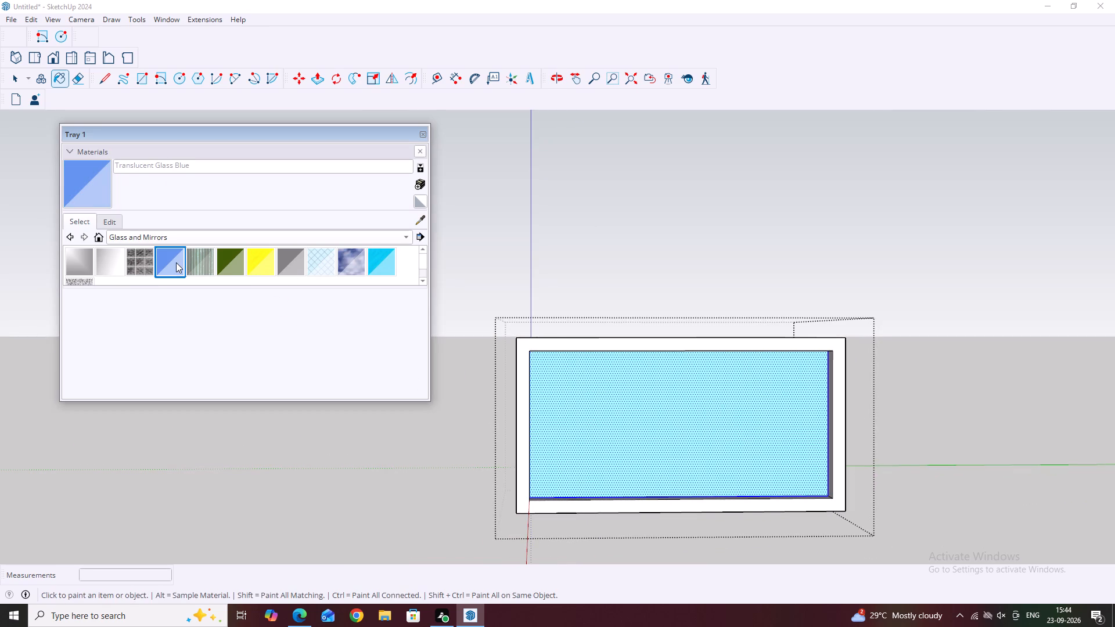
click(595, 408)
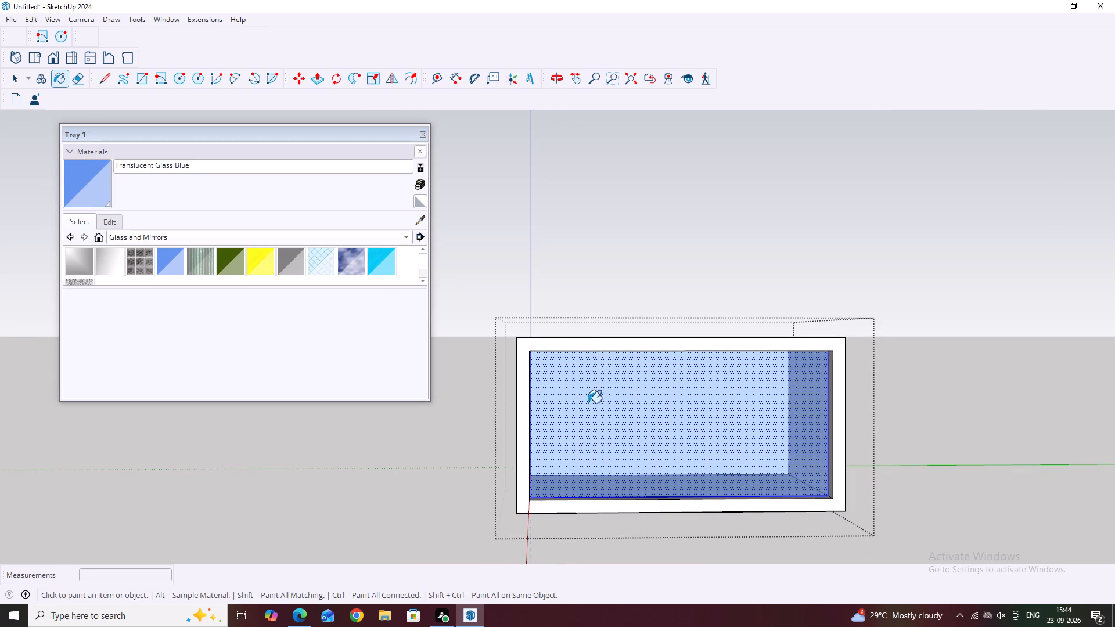
click(425, 135)
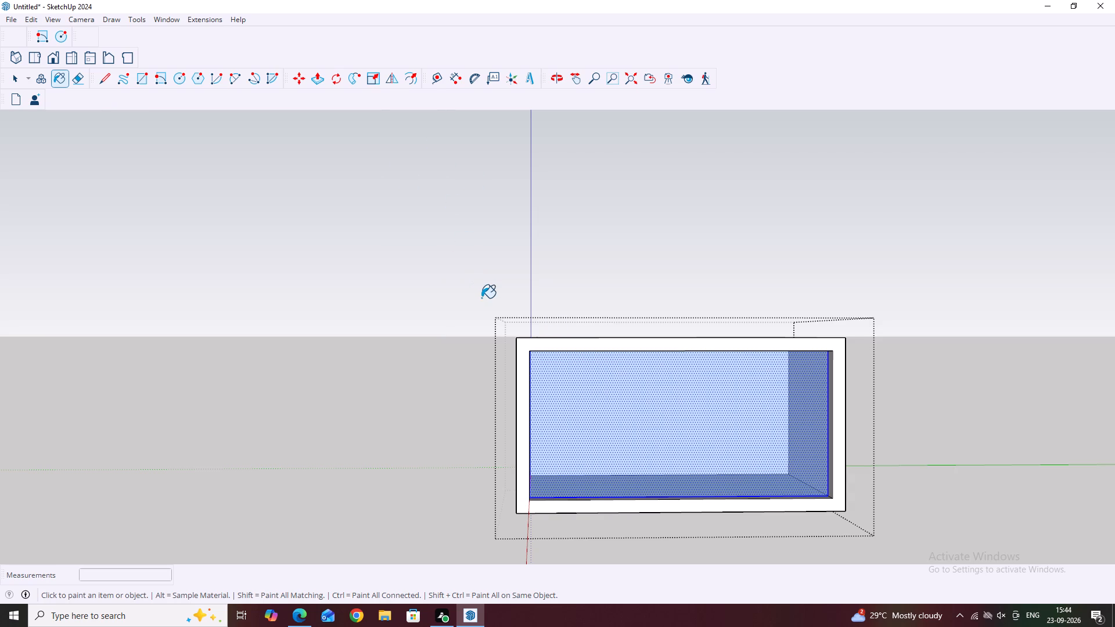
key(Escape)
key(space)
click(652, 273)
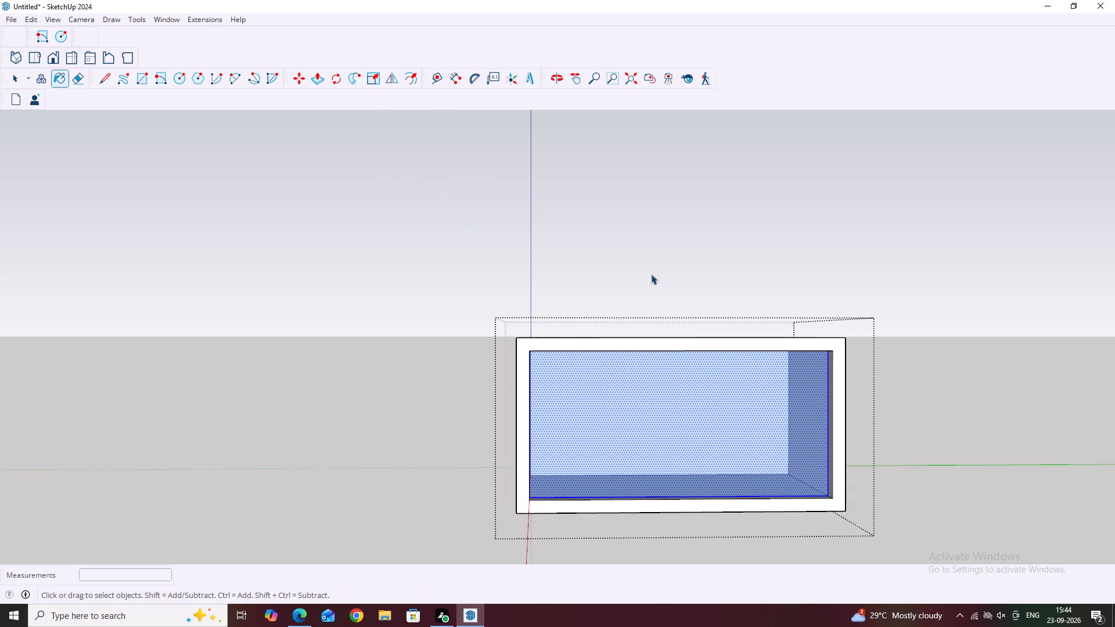
click(899, 387)
scroll(888, 380, down, 2)
click(901, 379)
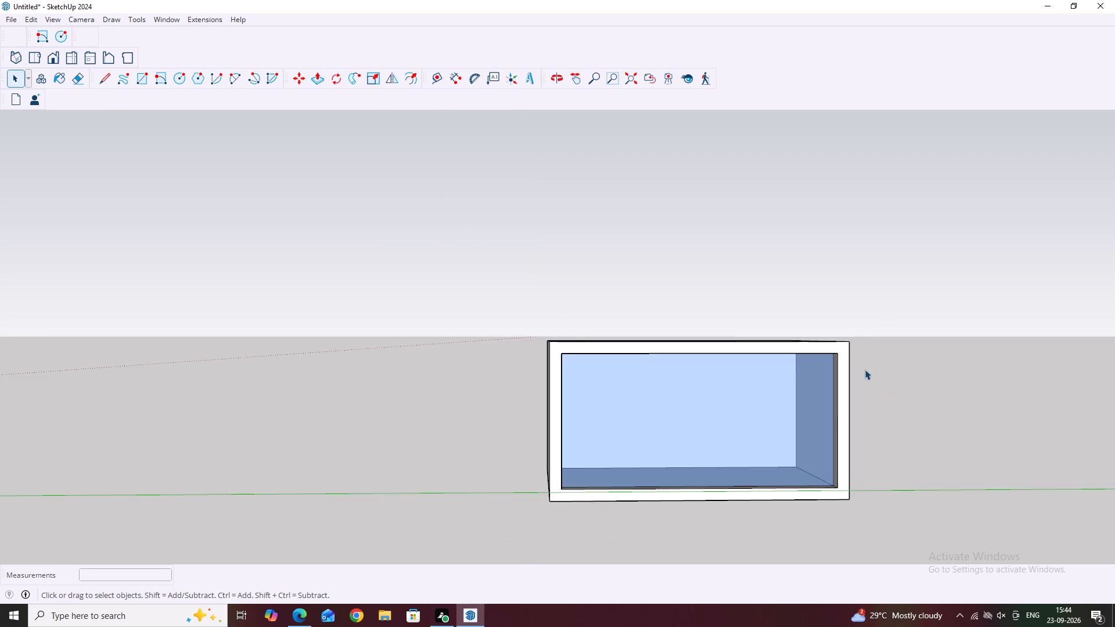
Open the light blue side wall beside the wooden slats for editing.
scroll(862, 368, down, 4)
middle_drag(739, 363, 835, 431)
scroll(837, 427, down, 2)
middle_drag(906, 419, 814, 406)
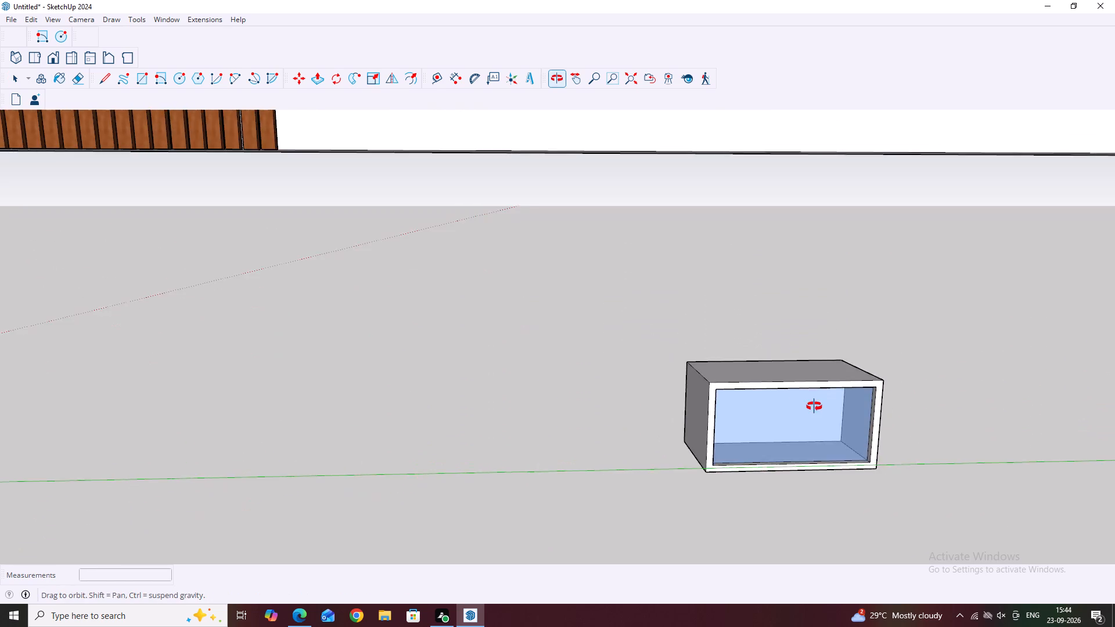
middle_drag(814, 406, 760, 349)
scroll(760, 357, down, 3)
middle_drag(756, 366, 758, 374)
scroll(758, 372, down, 11)
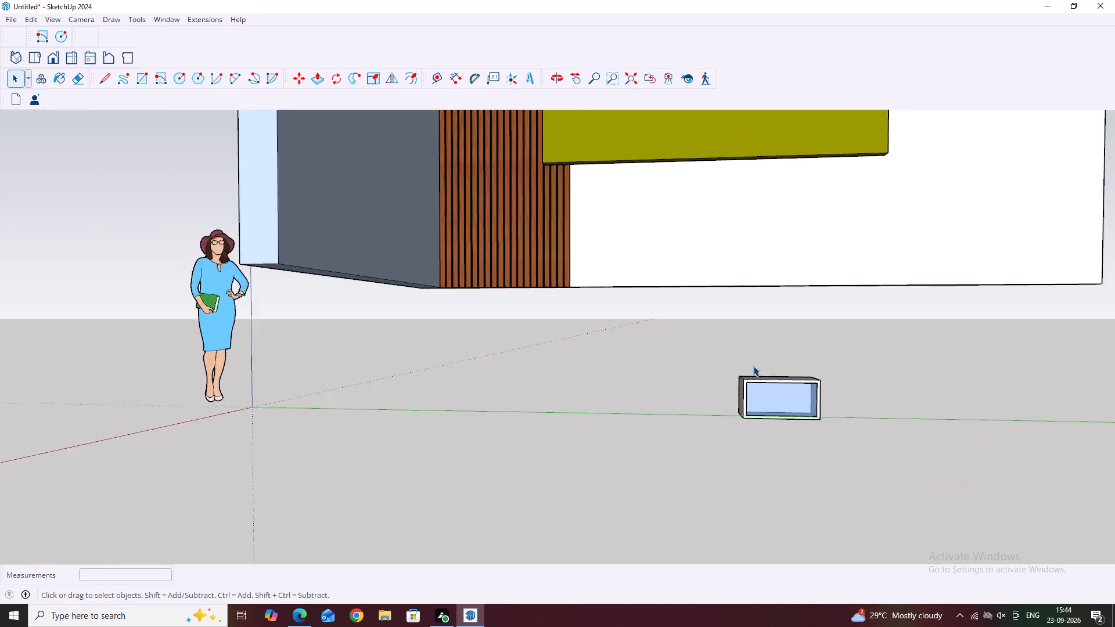
scroll(753, 366, down, 1)
middle_drag(723, 294, 735, 363)
scroll(735, 363, down, 7)
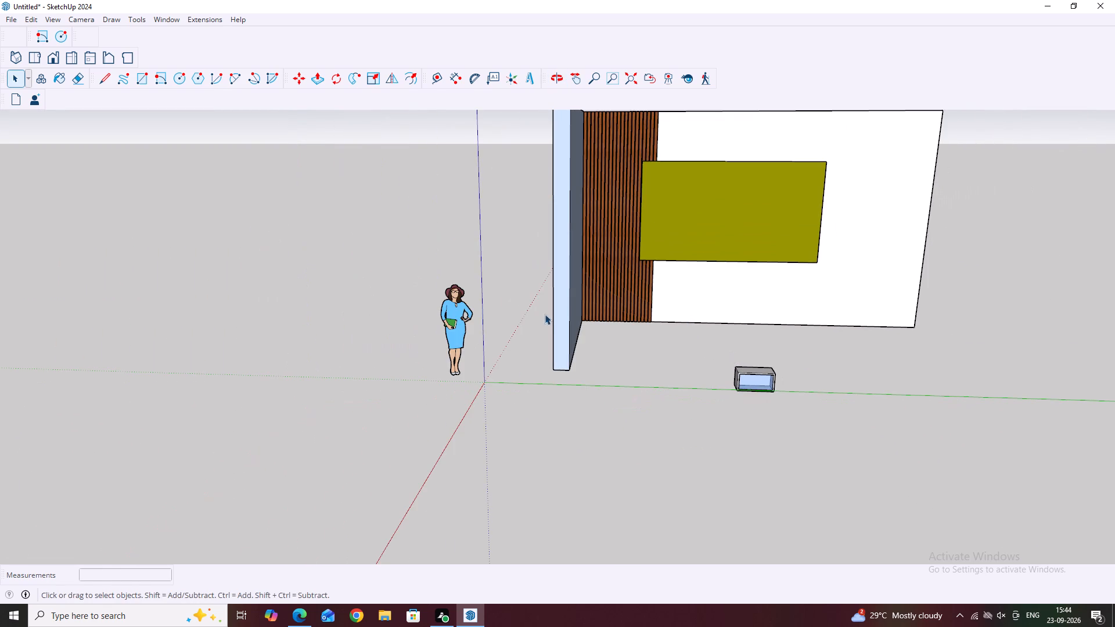
middle_drag(569, 333, 588, 331)
click(574, 334)
double_click(574, 334)
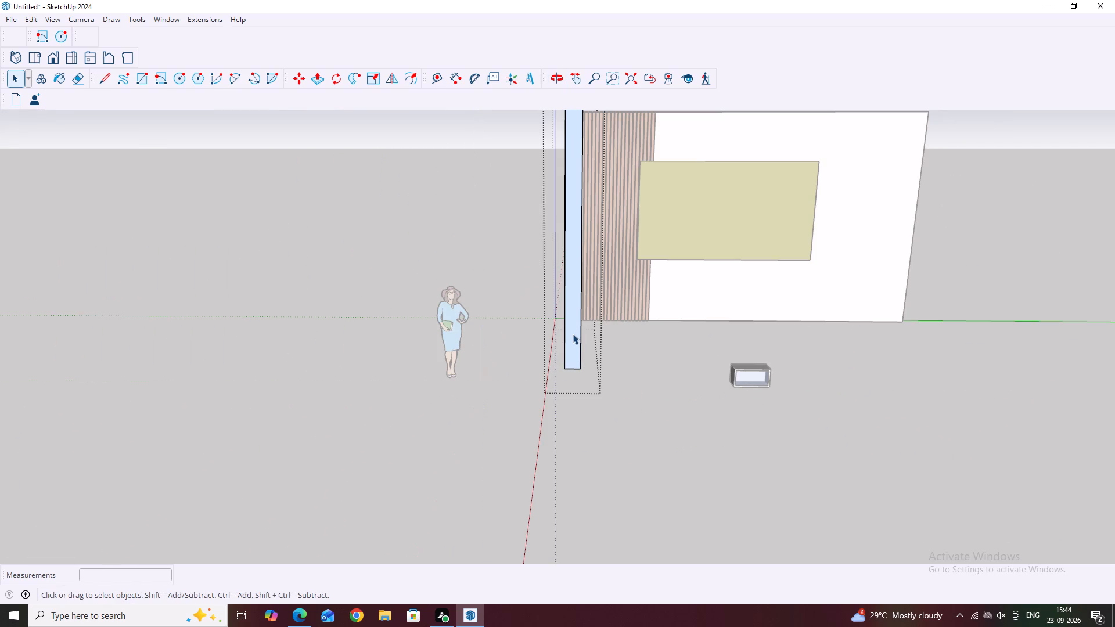
Browse the Glass and Mirrors, Patterns and Roofing material collections for a finish for the side wall's narrow front face.
key(b)
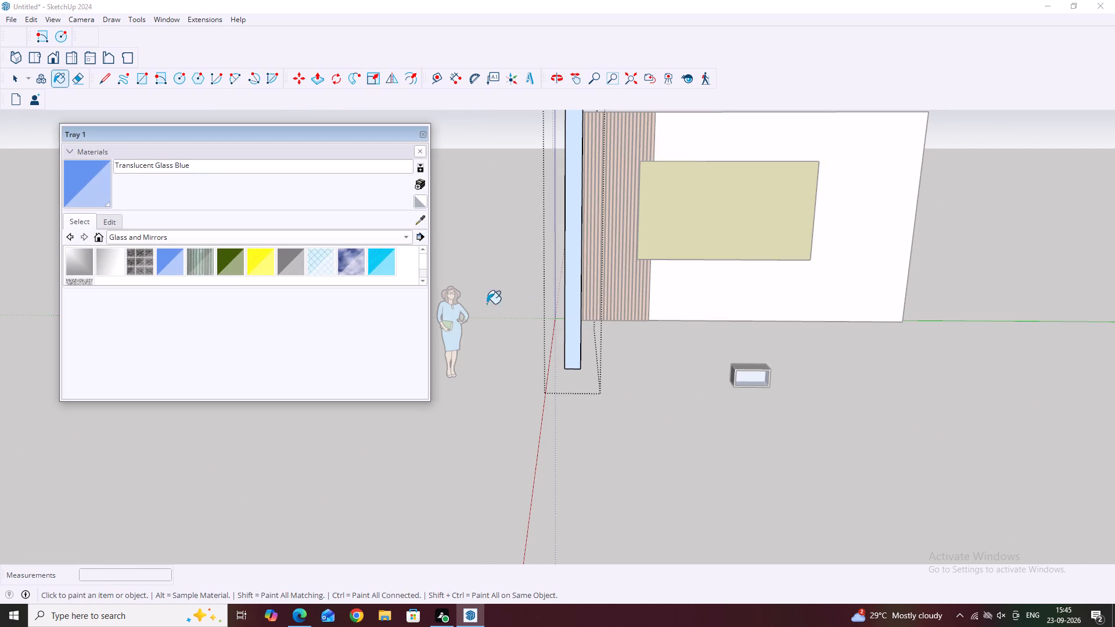
scroll(210, 266, down, 1)
scroll(201, 267, up, 5)
scroll(103, 261, up, 4)
click(135, 265)
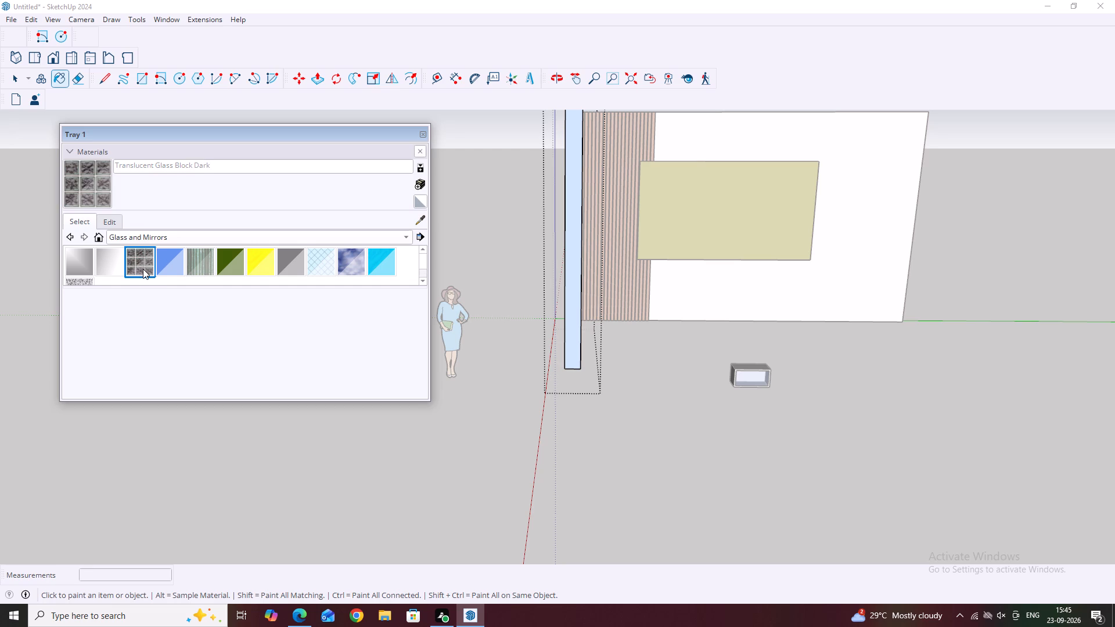
scroll(159, 266, up, 1)
scroll(251, 265, up, 2)
scroll(315, 255, up, 1)
scroll(411, 243, up, 1)
click(423, 250)
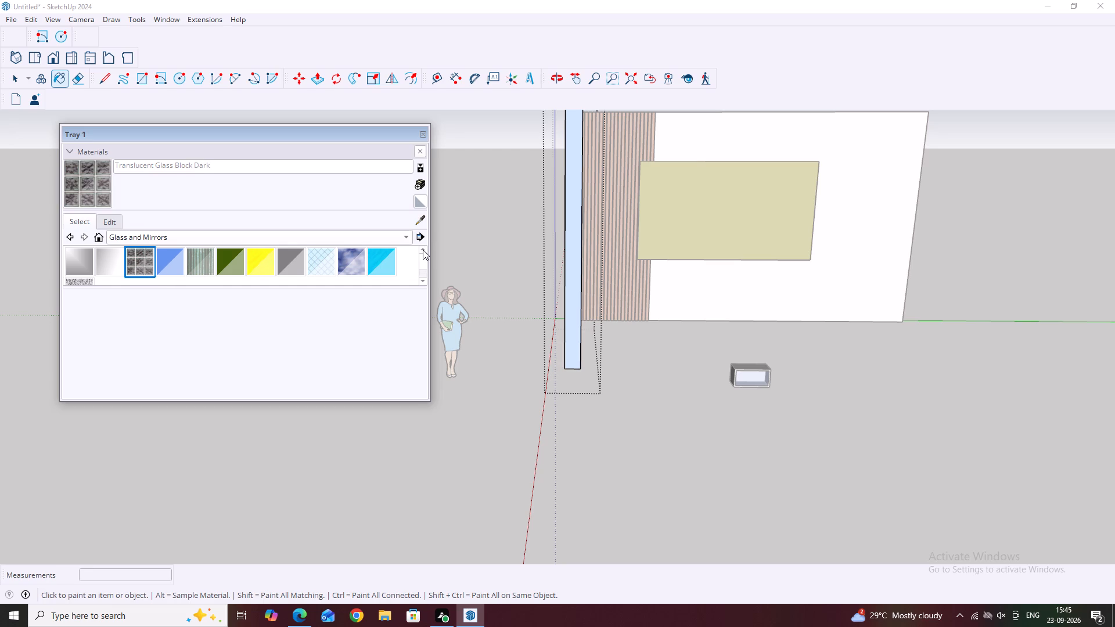
click(423, 250)
click(425, 280)
click(423, 280)
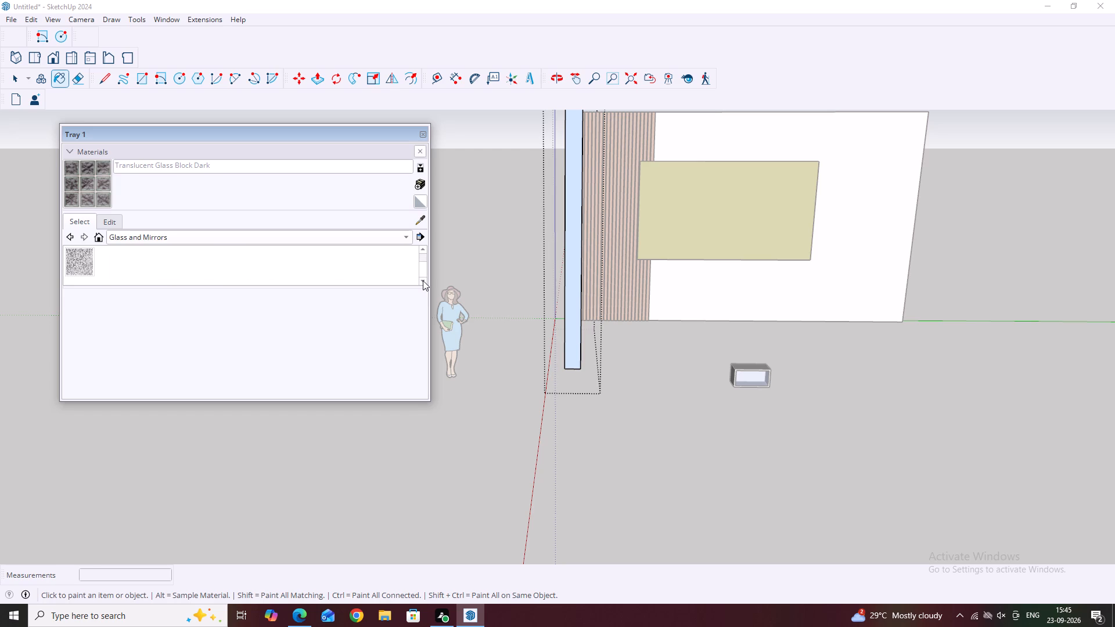
click(423, 280)
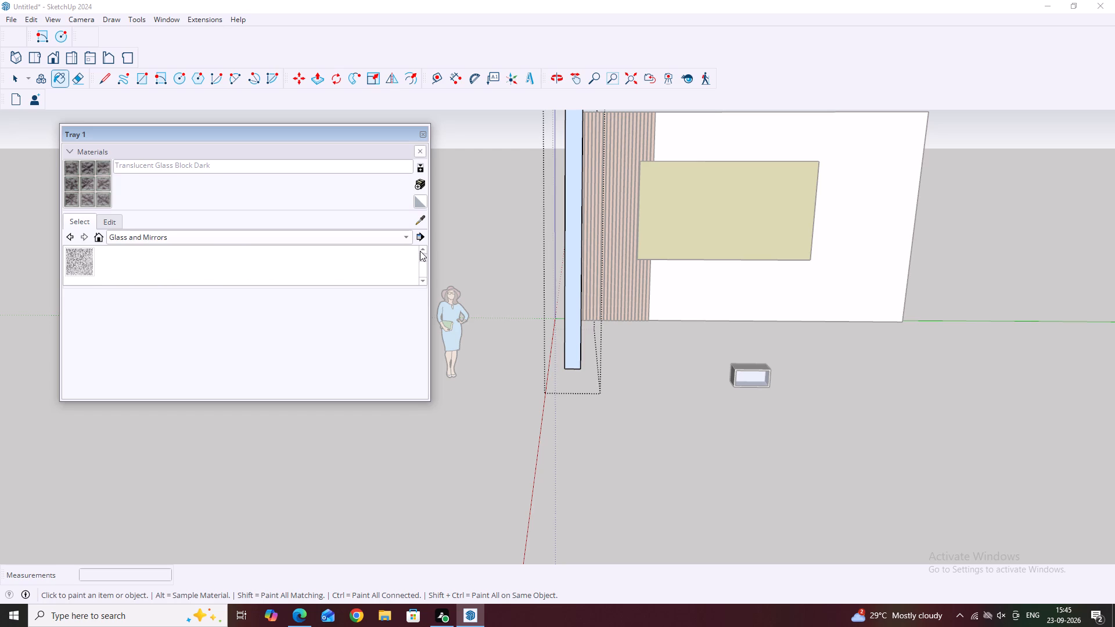
click(421, 250)
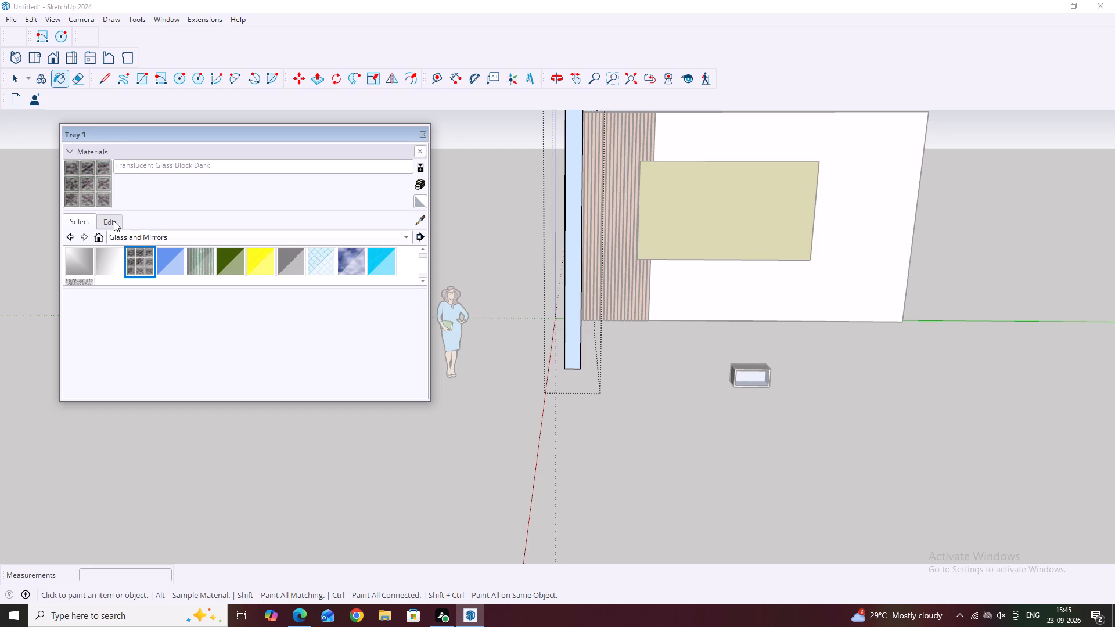
click(129, 236)
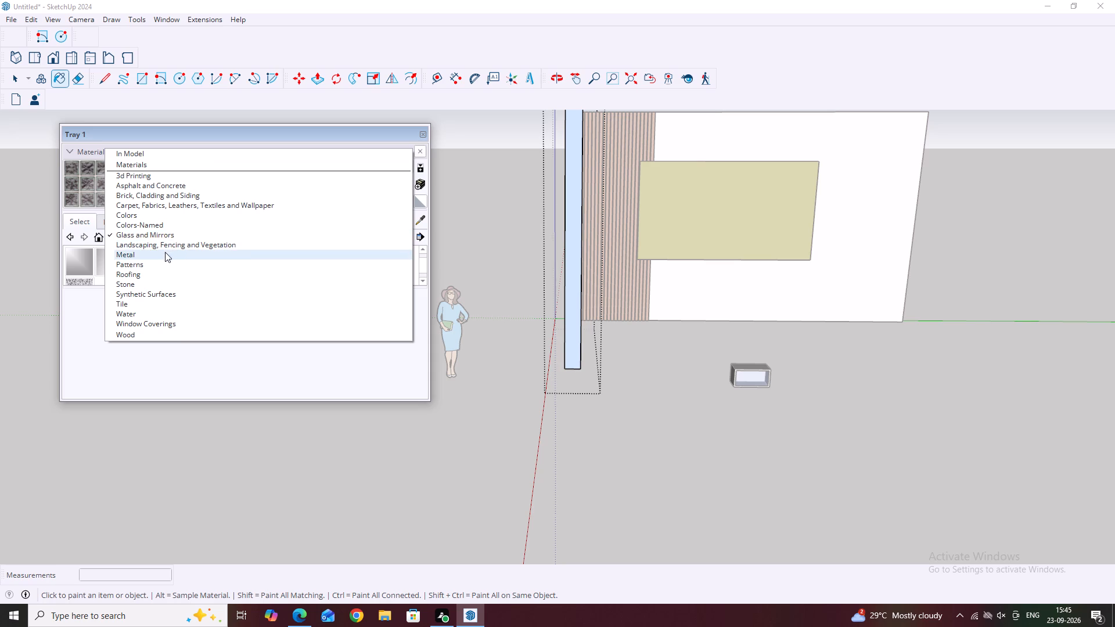
click(144, 266)
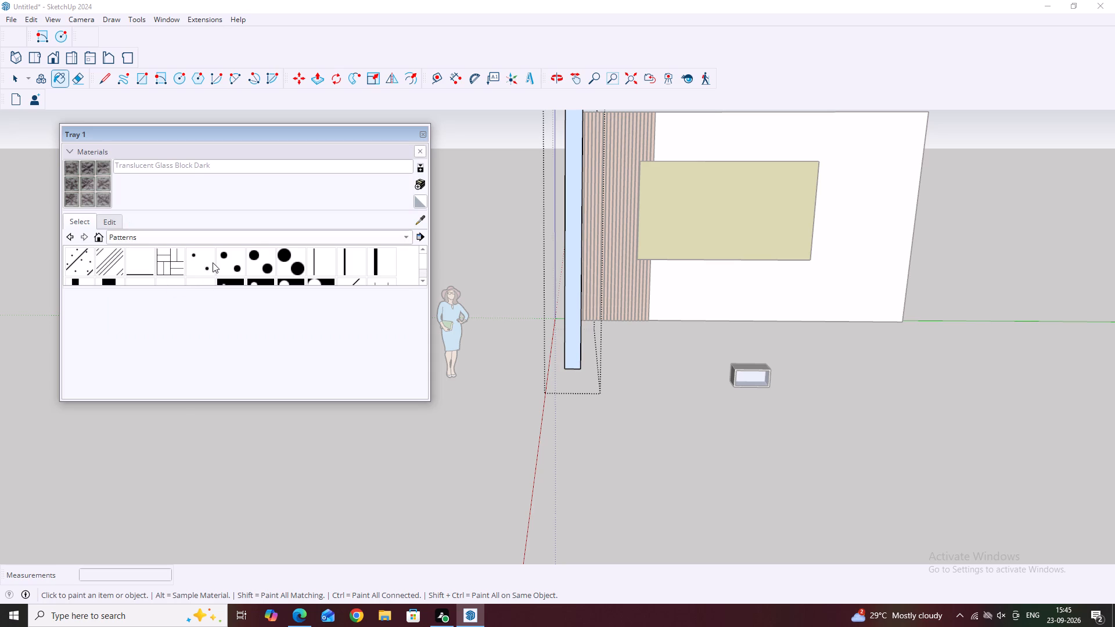
scroll(224, 271, down, 13)
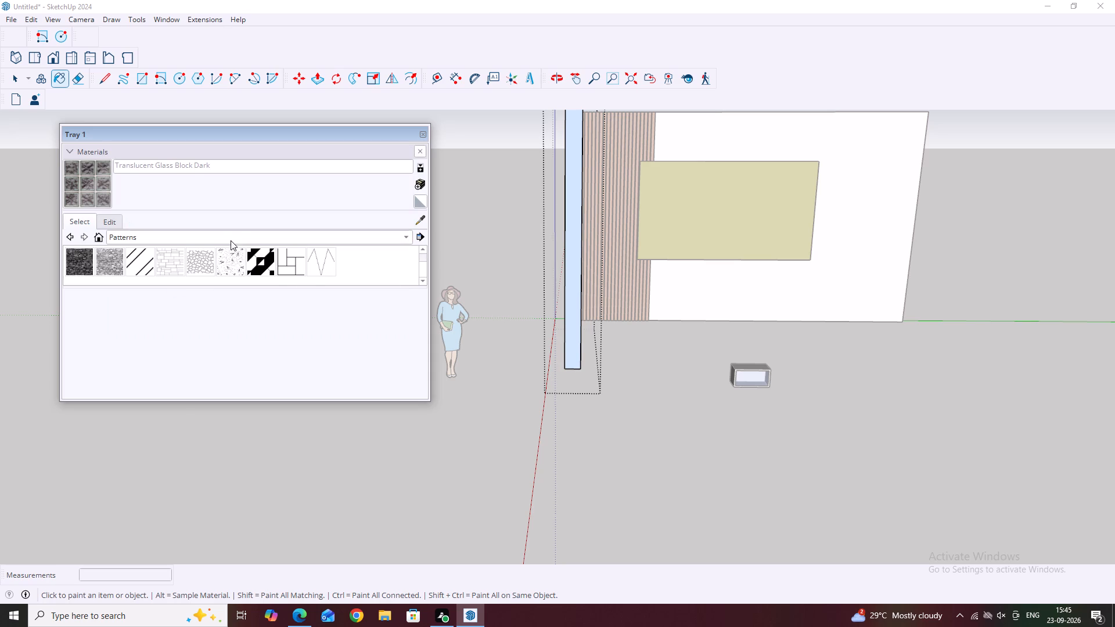
scroll(229, 263, up, 3)
scroll(140, 251, up, 2)
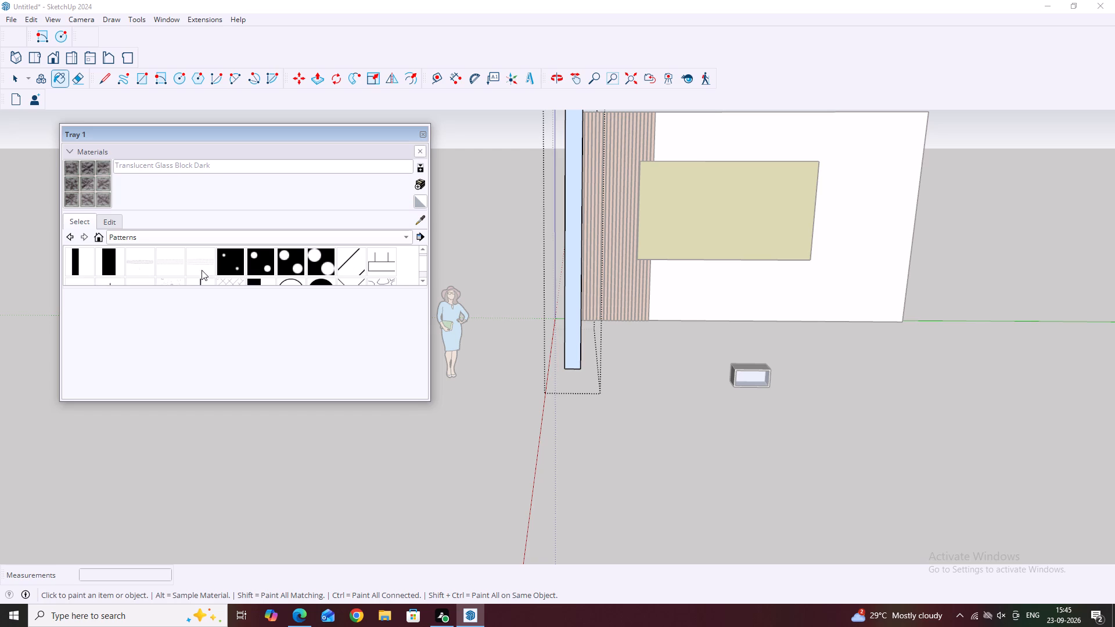
scroll(386, 248, up, 3)
click(401, 237)
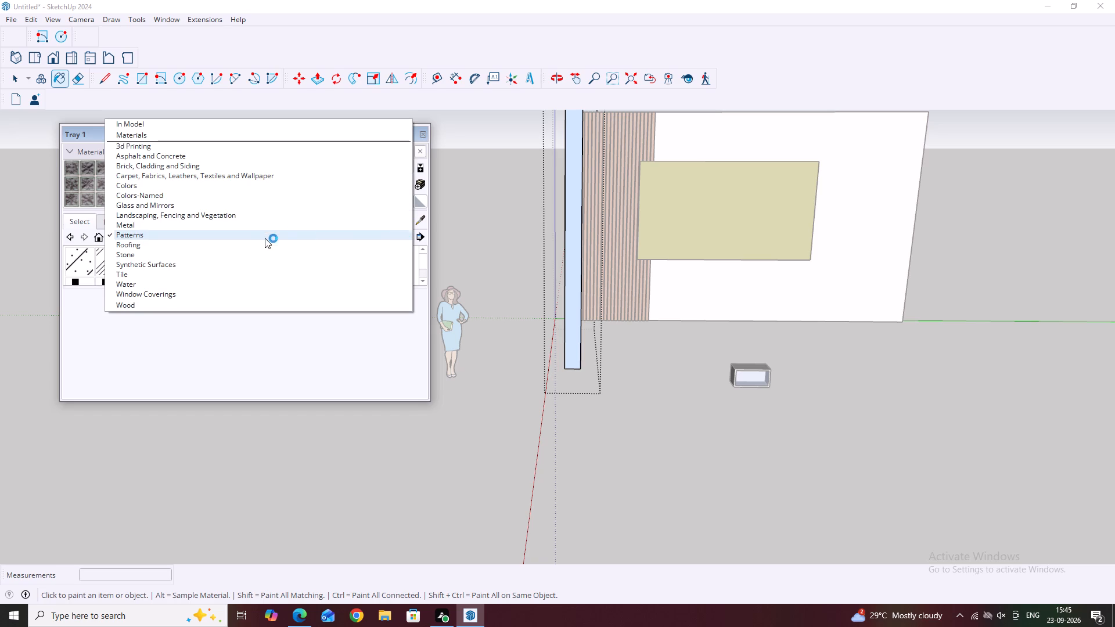
click(125, 244)
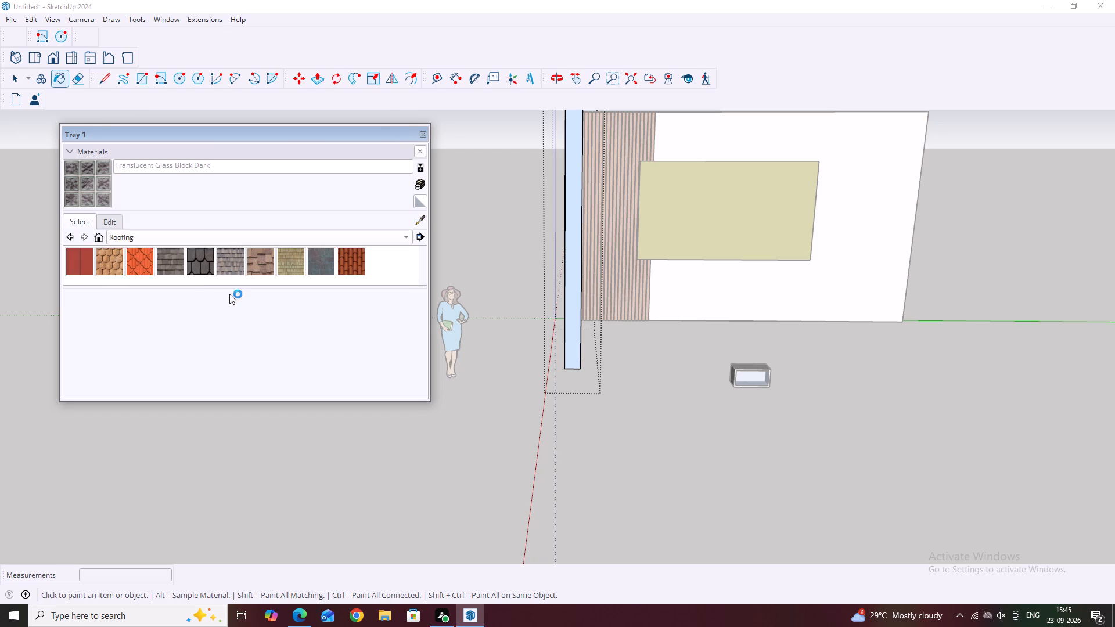
scroll(284, 269, down, 5)
scroll(445, 256, up, 4)
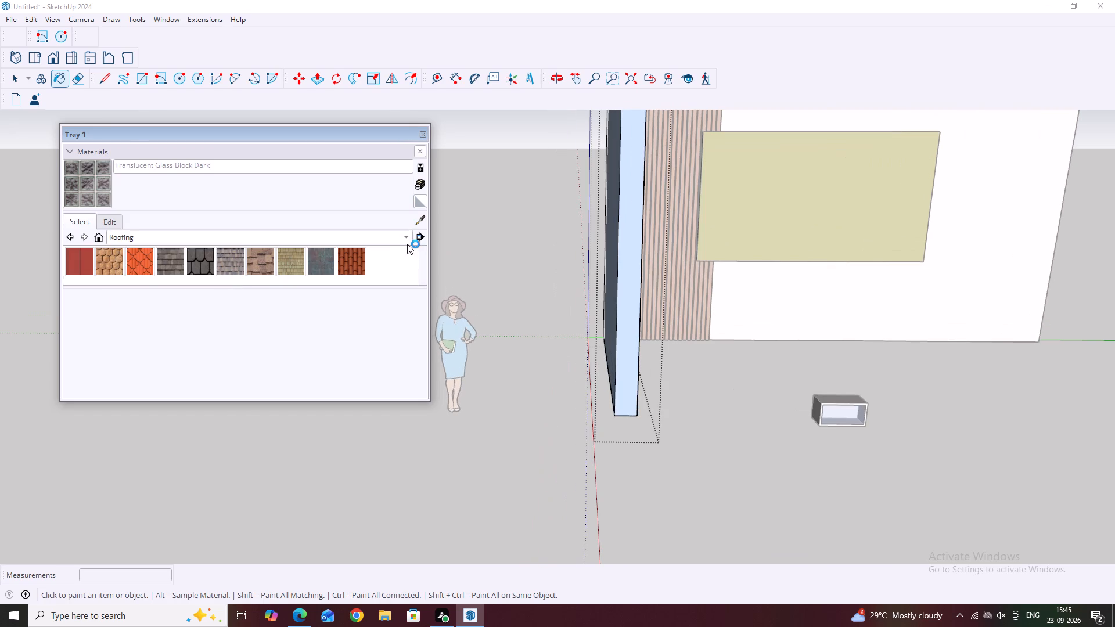
Paint the side wall's narrow front face with Stone Marble from the Stone collection and exit the group.
click(404, 238)
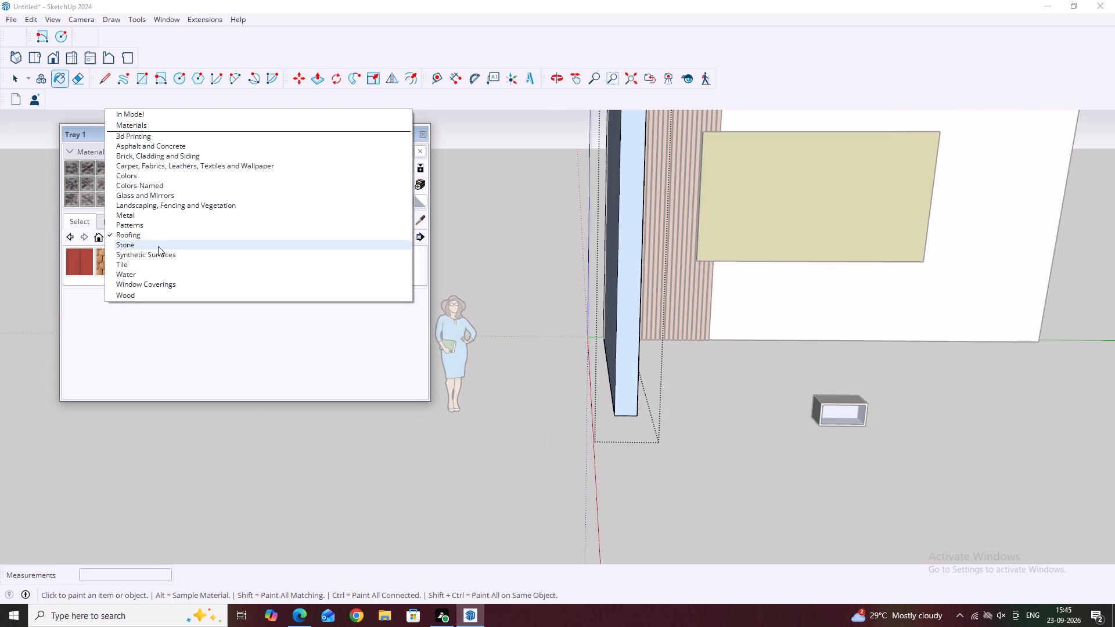
click(150, 241)
click(261, 264)
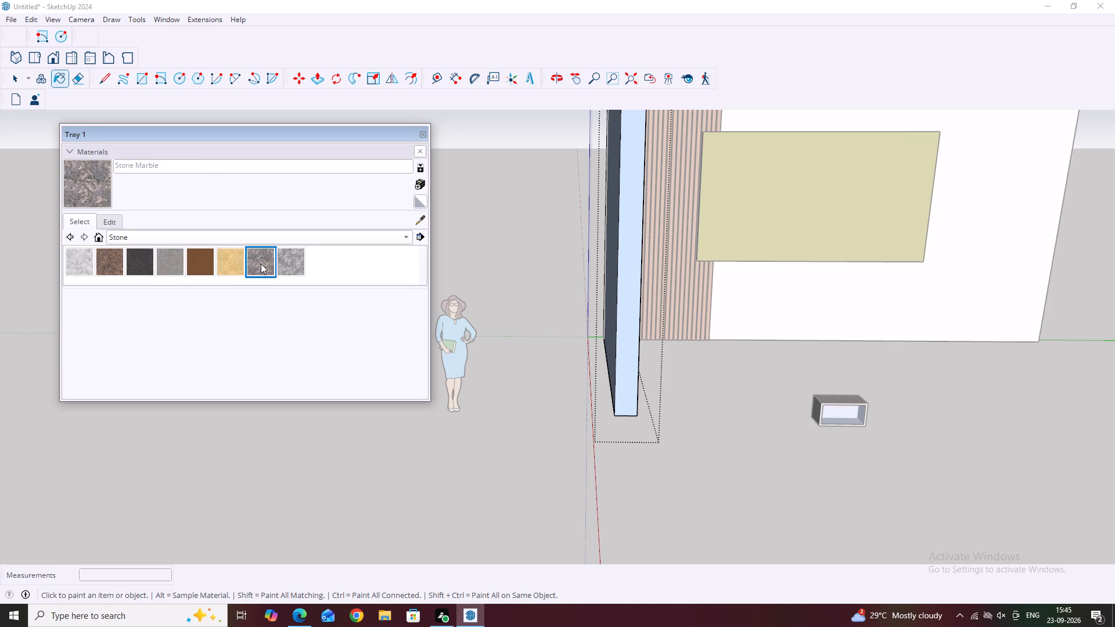
click(630, 330)
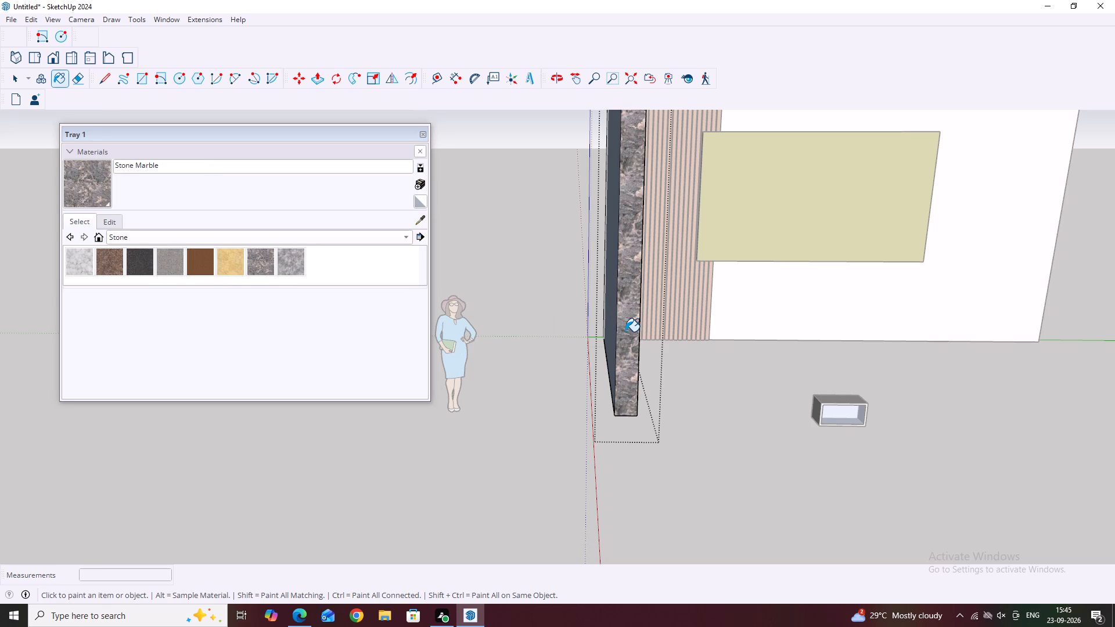
middle_drag(649, 359, 574, 340)
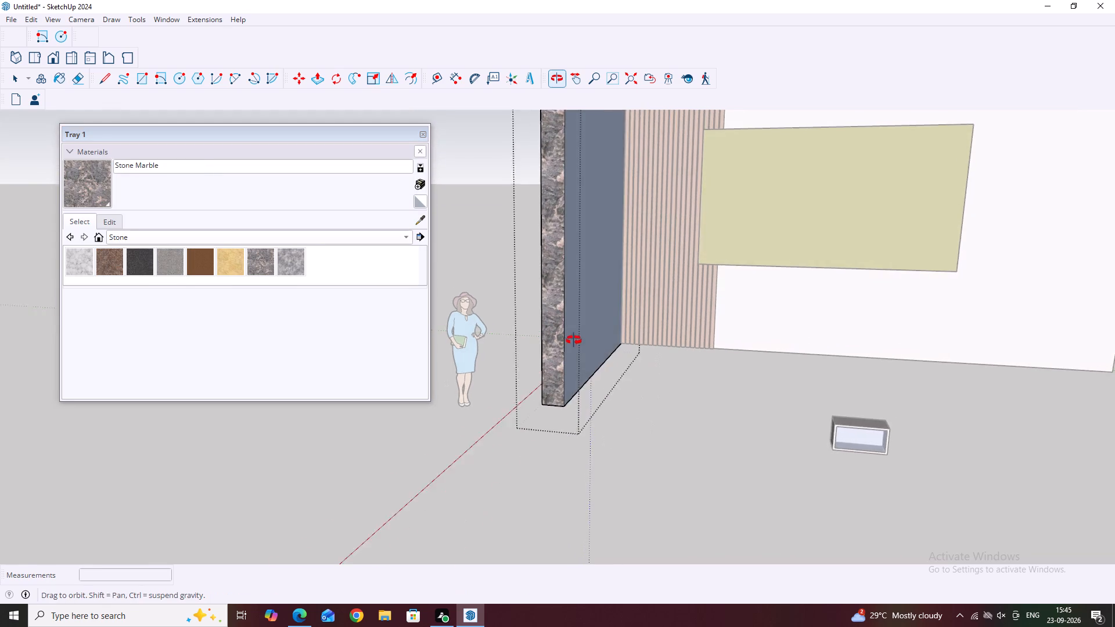
middle_drag(574, 340, 565, 314)
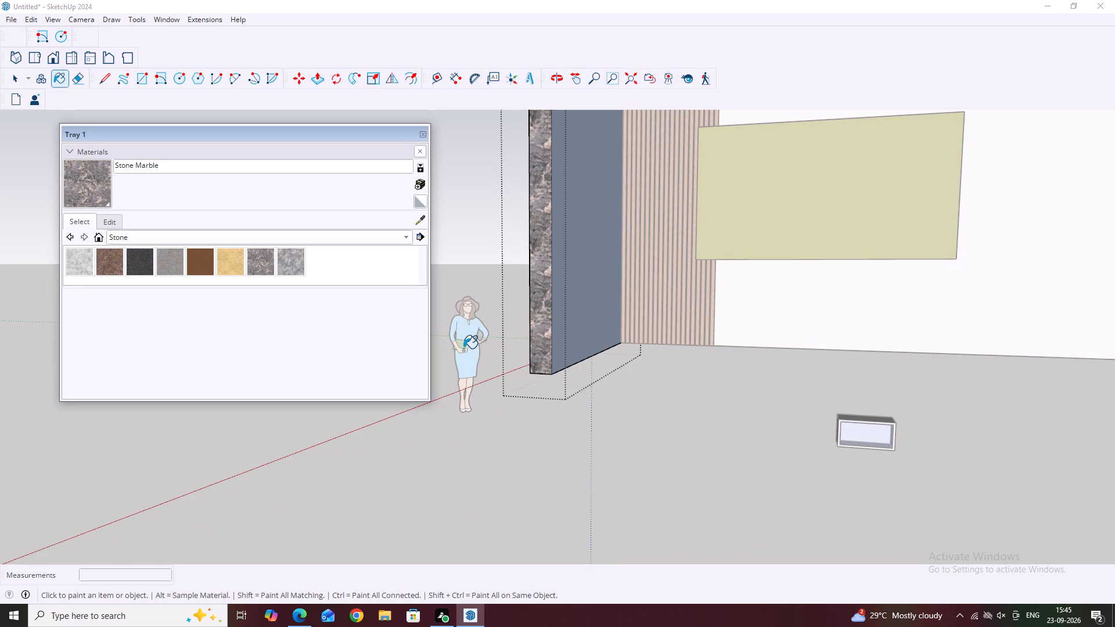
key(Escape)
key(space)
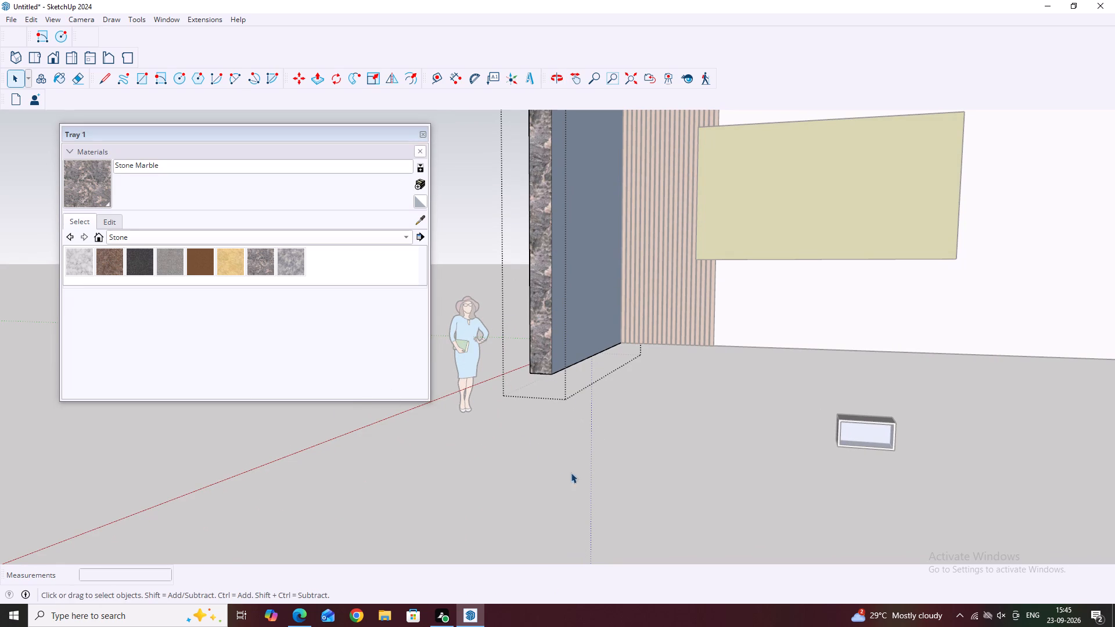
click(645, 471)
scroll(601, 451, down, 3)
middle_drag(651, 478, 754, 503)
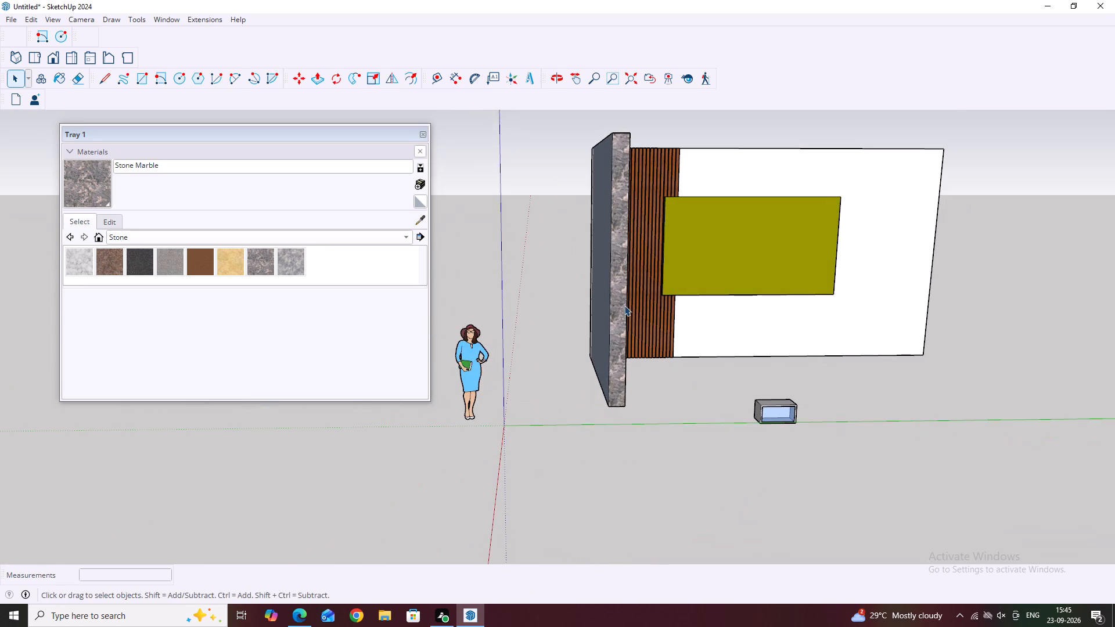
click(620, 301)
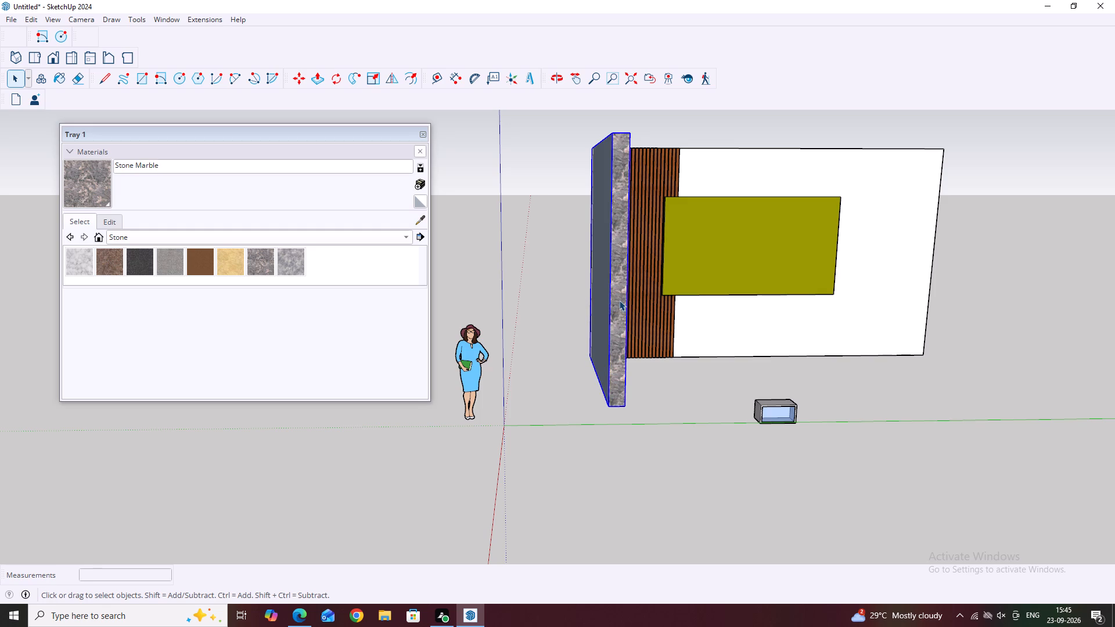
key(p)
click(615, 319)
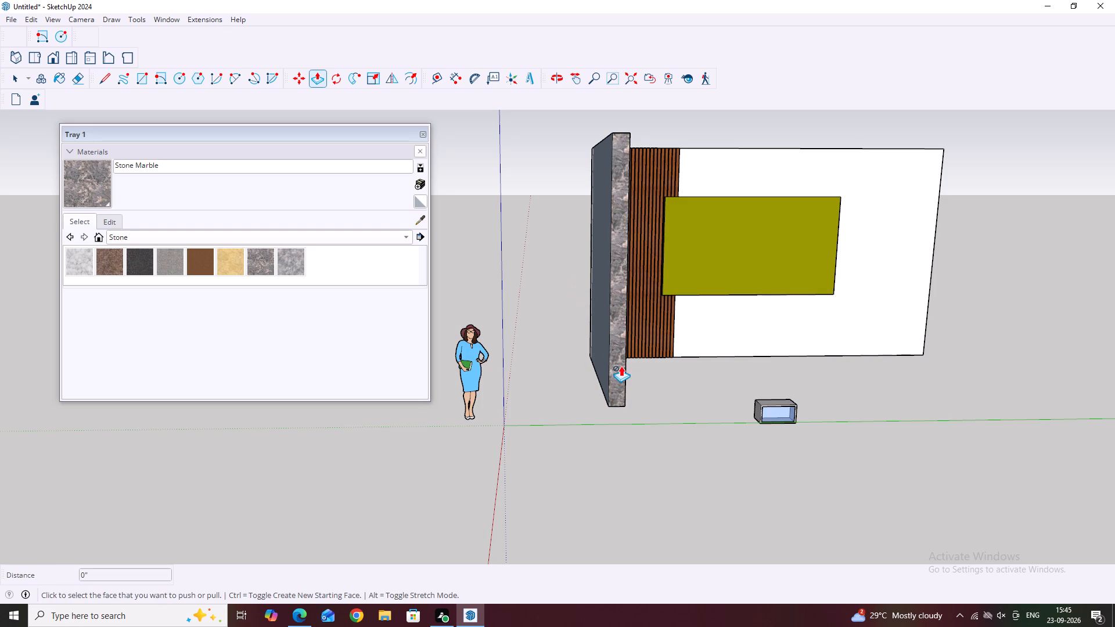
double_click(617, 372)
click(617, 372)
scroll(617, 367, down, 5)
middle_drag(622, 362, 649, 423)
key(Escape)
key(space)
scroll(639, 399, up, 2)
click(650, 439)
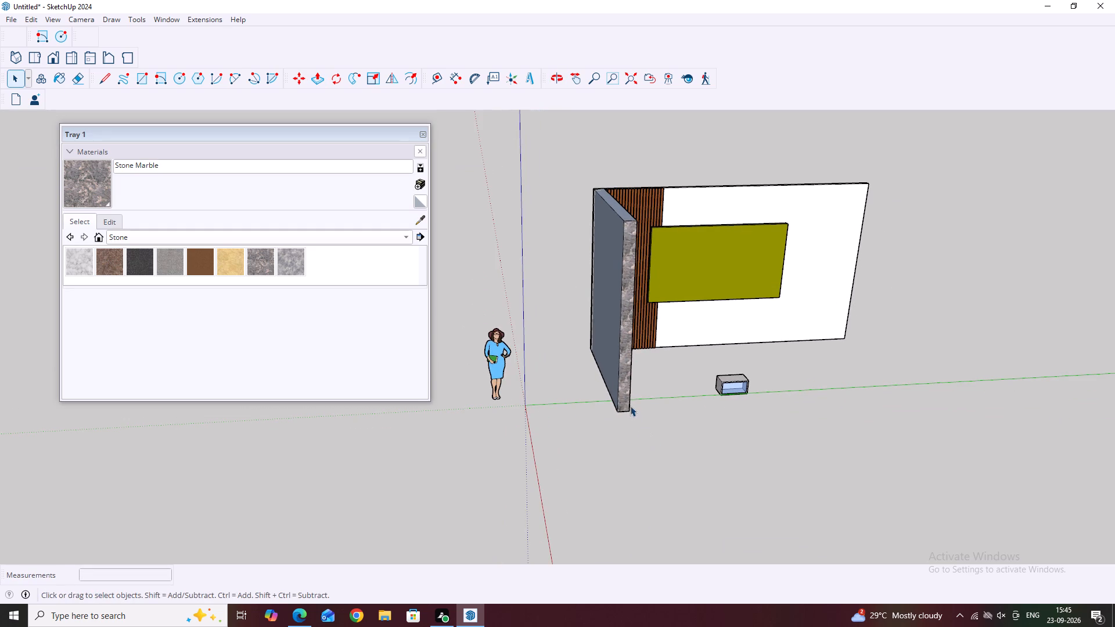
Open the marble-faced side wall, push its narrow front face back 9' 11" towards the wooden slats, and exit the group.
double_click(624, 402)
click(624, 402)
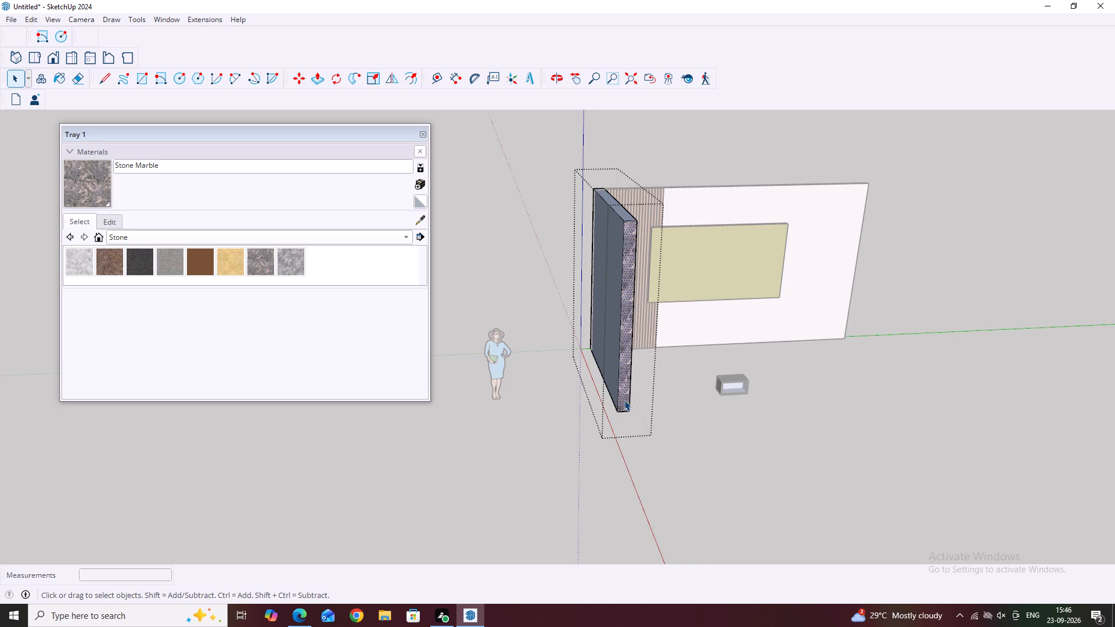
key(p)
click(624, 400)
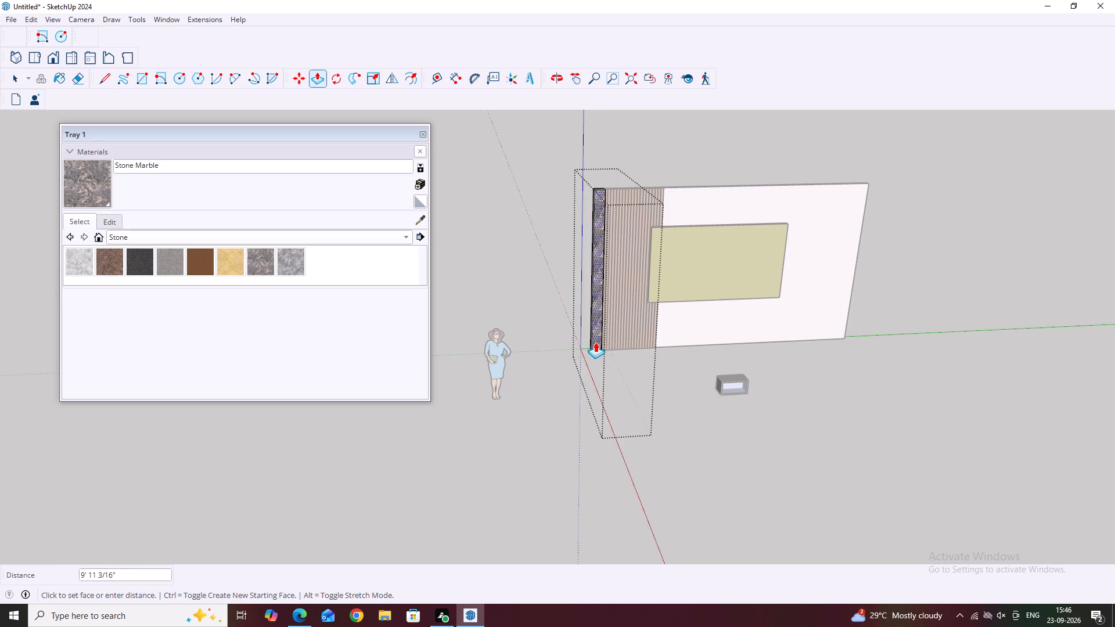
scroll(596, 343, up, 2)
middle_click(596, 342)
middle_drag(596, 341, 663, 339)
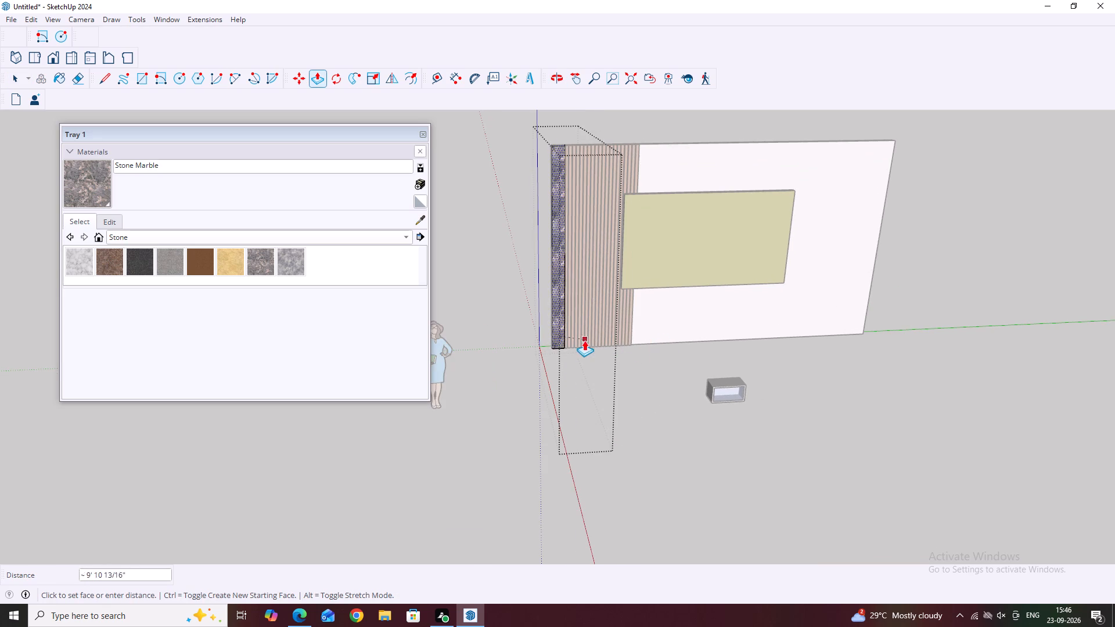
middle_drag(569, 344, 648, 332)
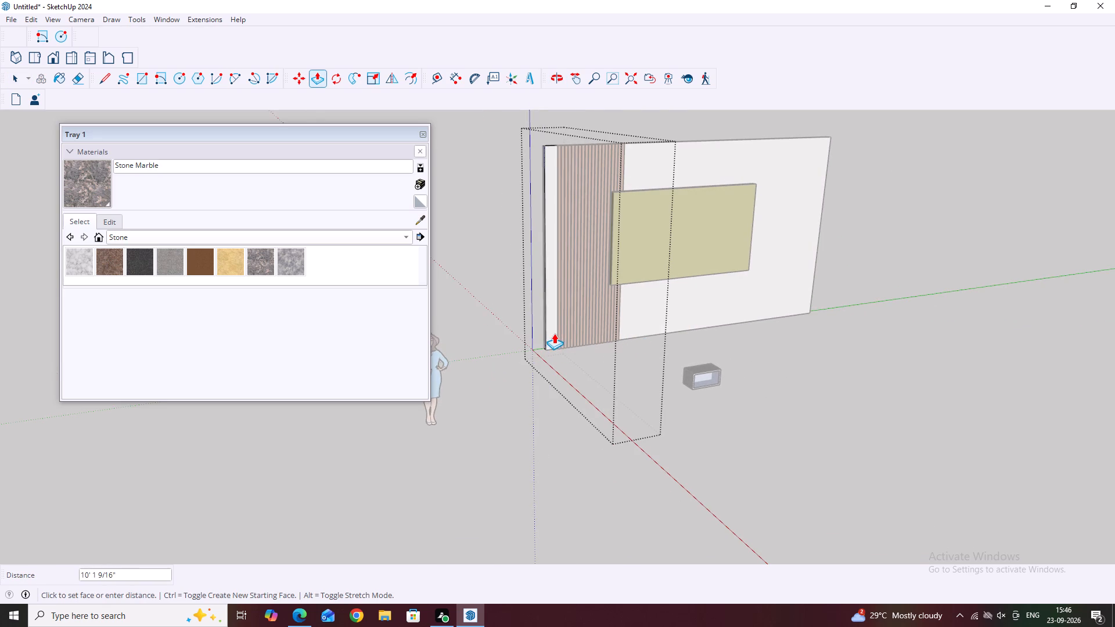
scroll(557, 337, up, 3)
middle_drag(560, 340, 457, 334)
scroll(552, 347, up, 1)
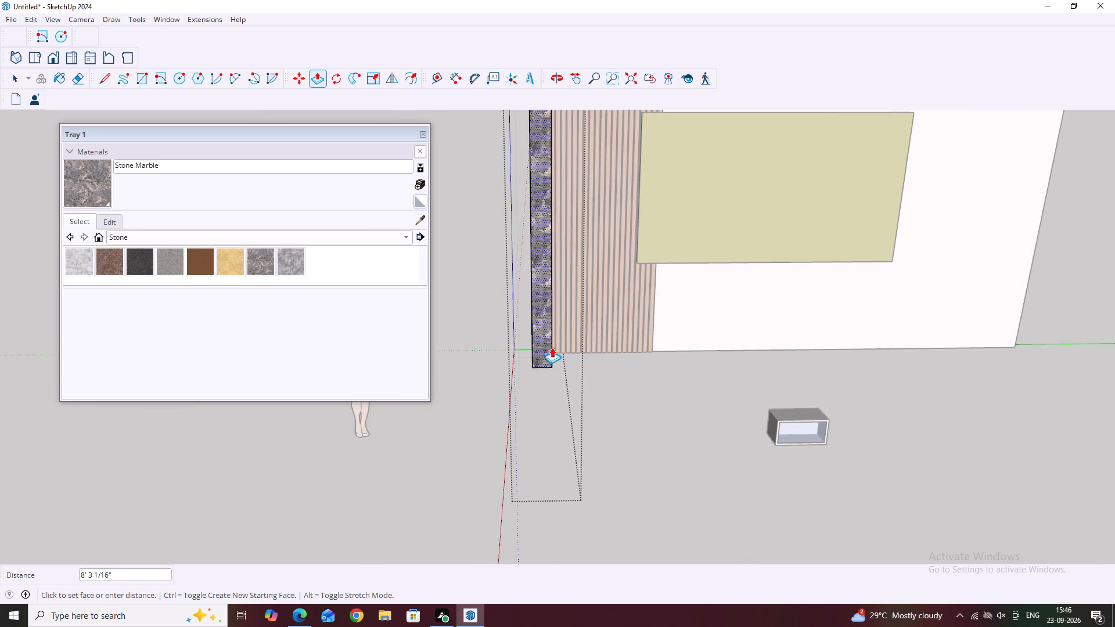
click(554, 340)
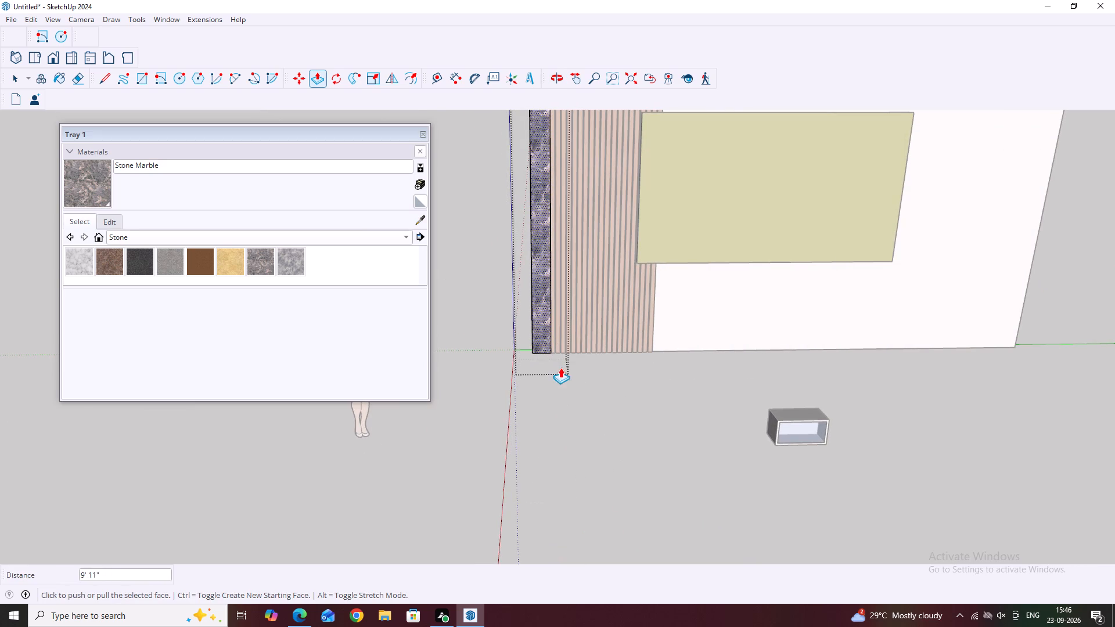
key(space)
click(573, 405)
Examine the shortened side wall together with the slats, olive slab and box from several angles.
scroll(515, 394, down, 3)
middle_drag(572, 405, 686, 419)
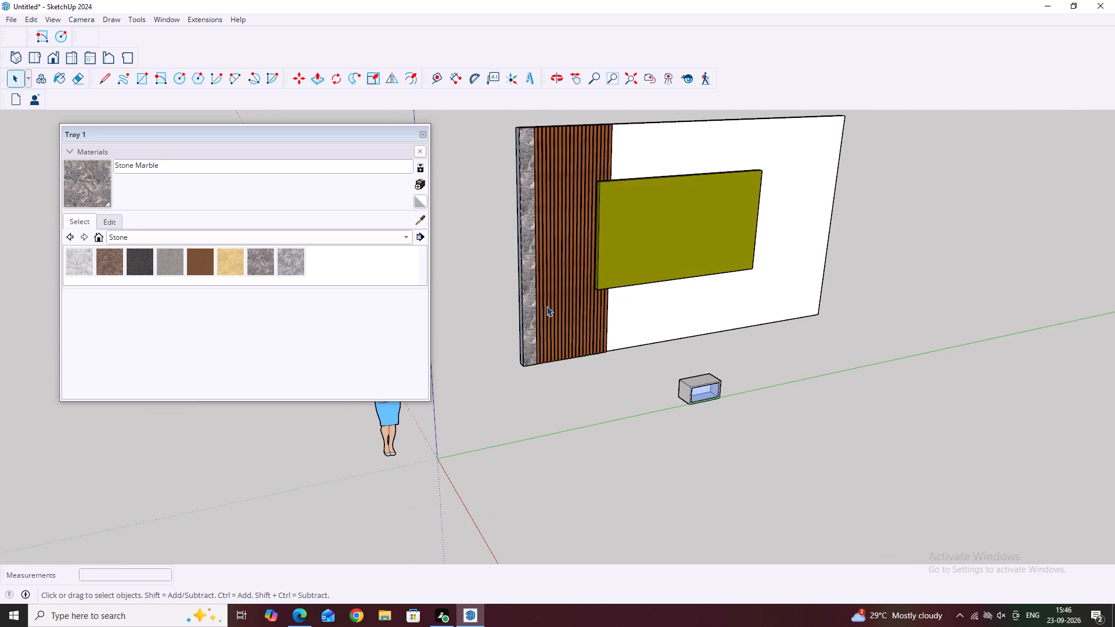
middle_drag(550, 305, 659, 481)
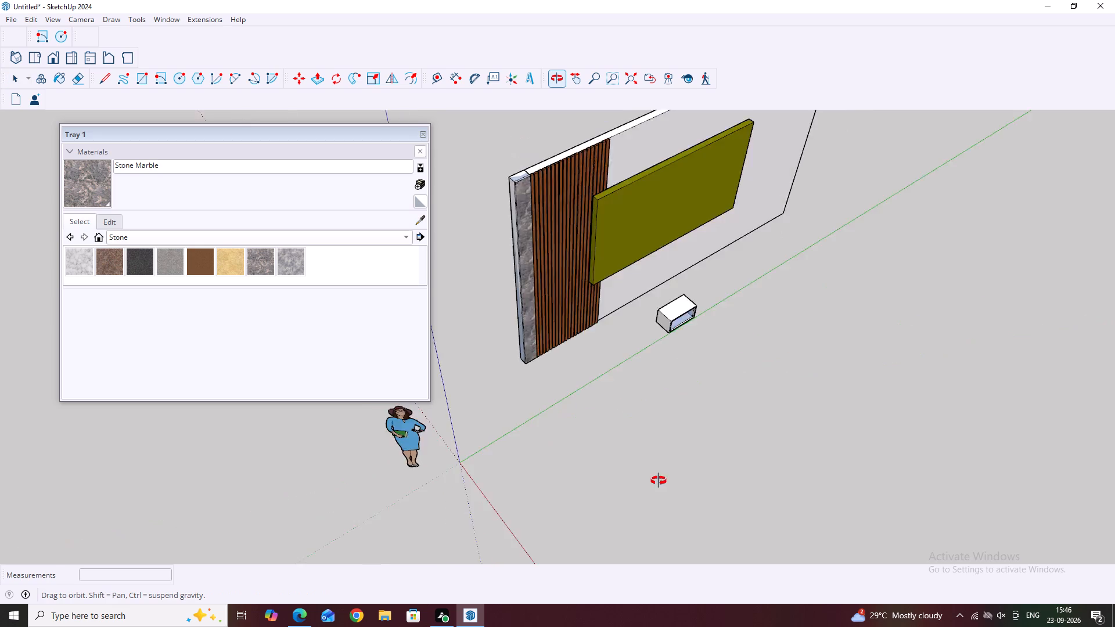
middle_drag(659, 481, 724, 462)
middle_drag(801, 388, 571, 311)
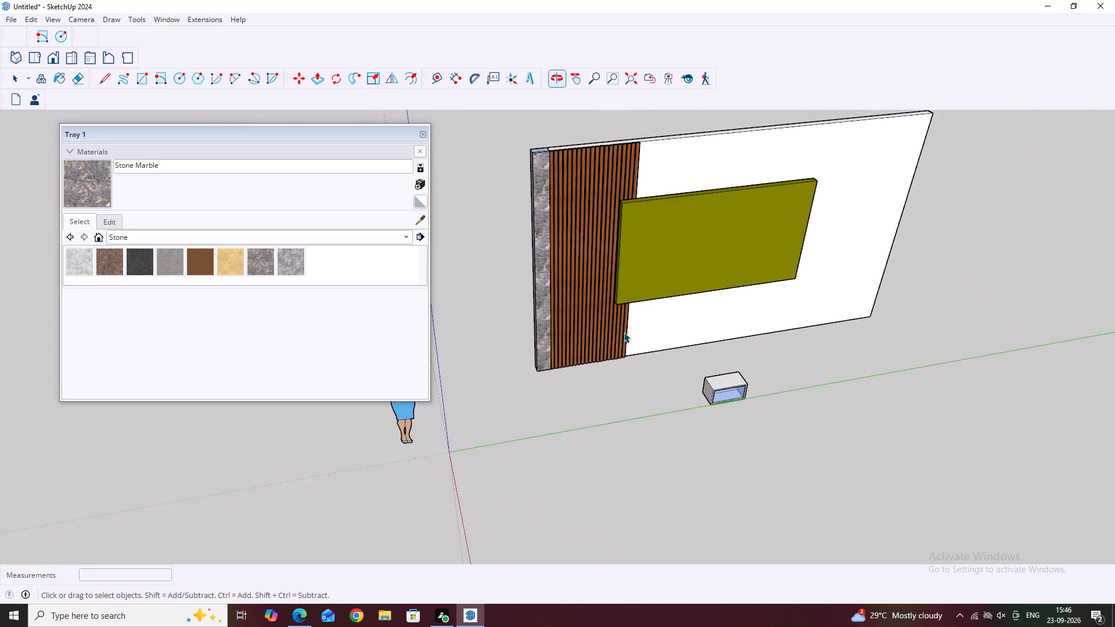
scroll(753, 357, down, 4)
middle_drag(795, 312, 635, 233)
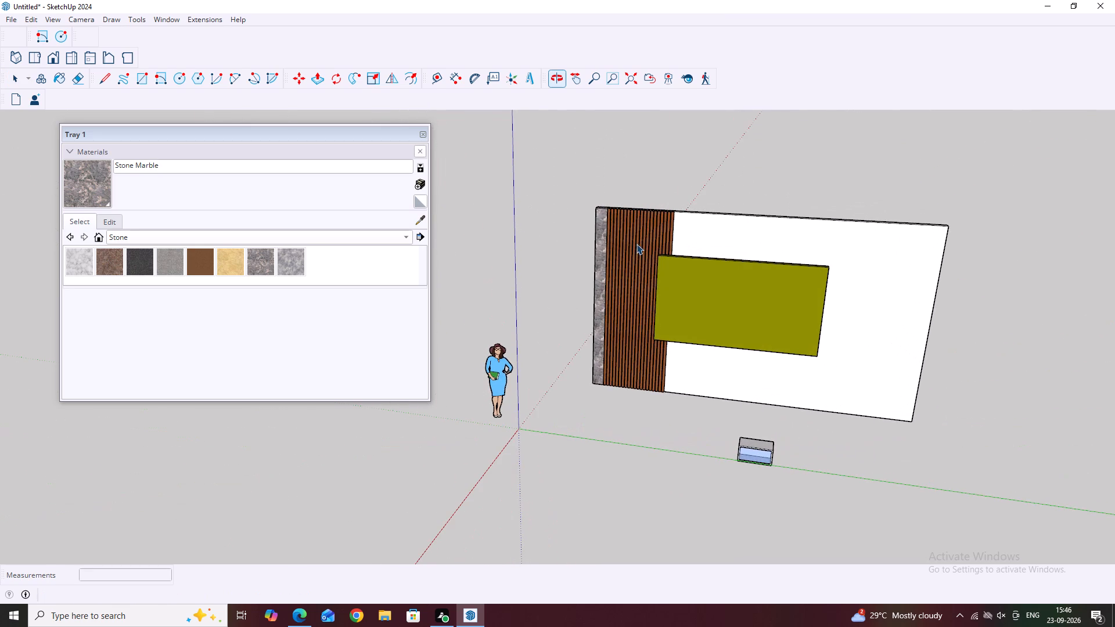
middle_drag(834, 259, 841, 217)
middle_drag(682, 251, 750, 268)
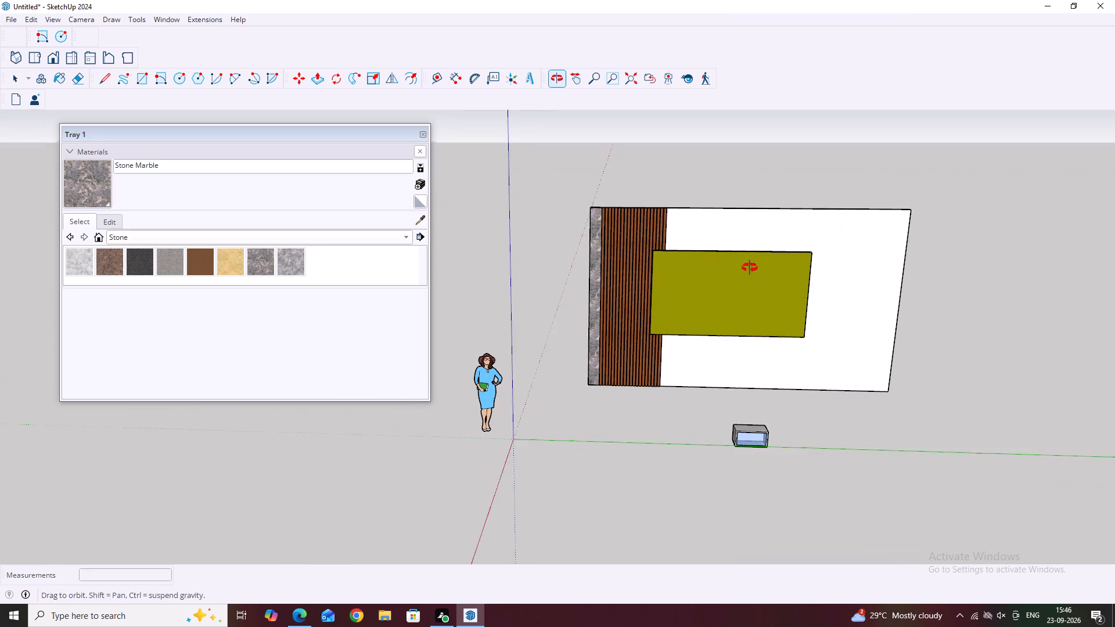
middle_drag(750, 268, 782, 263)
middle_drag(657, 223, 686, 246)
scroll(748, 294, down, 1)
middle_drag(682, 344, 686, 348)
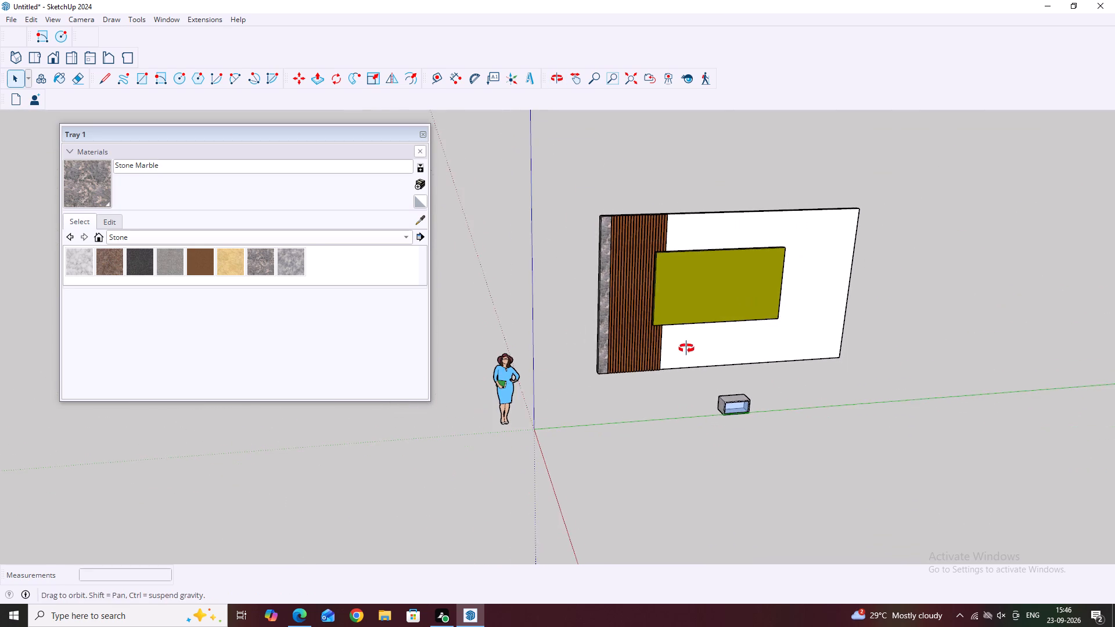
middle_drag(686, 348, 708, 333)
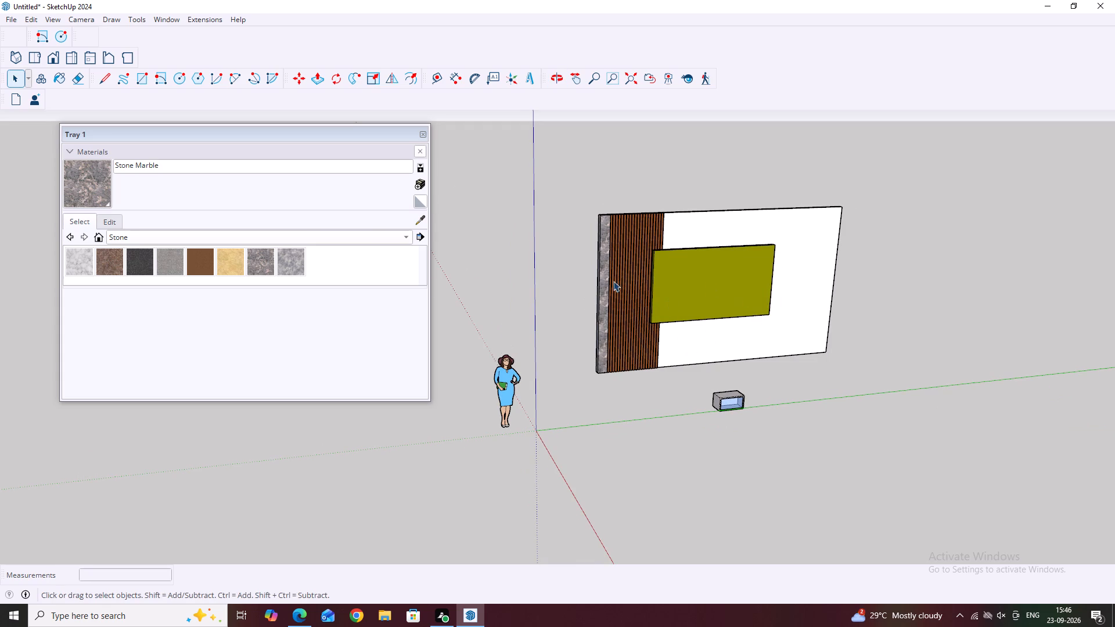
scroll(159, 268, down, 2)
Browse the Synthetic Surfaces, Window Coverings and Wood material collections for a finish for the slats.
click(385, 244)
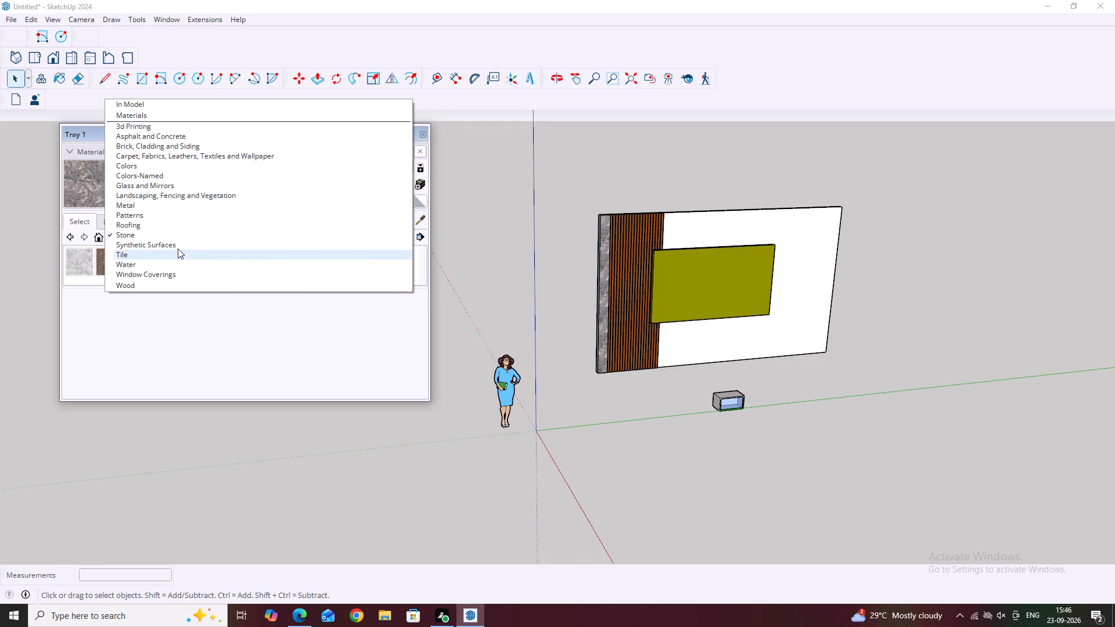
click(178, 248)
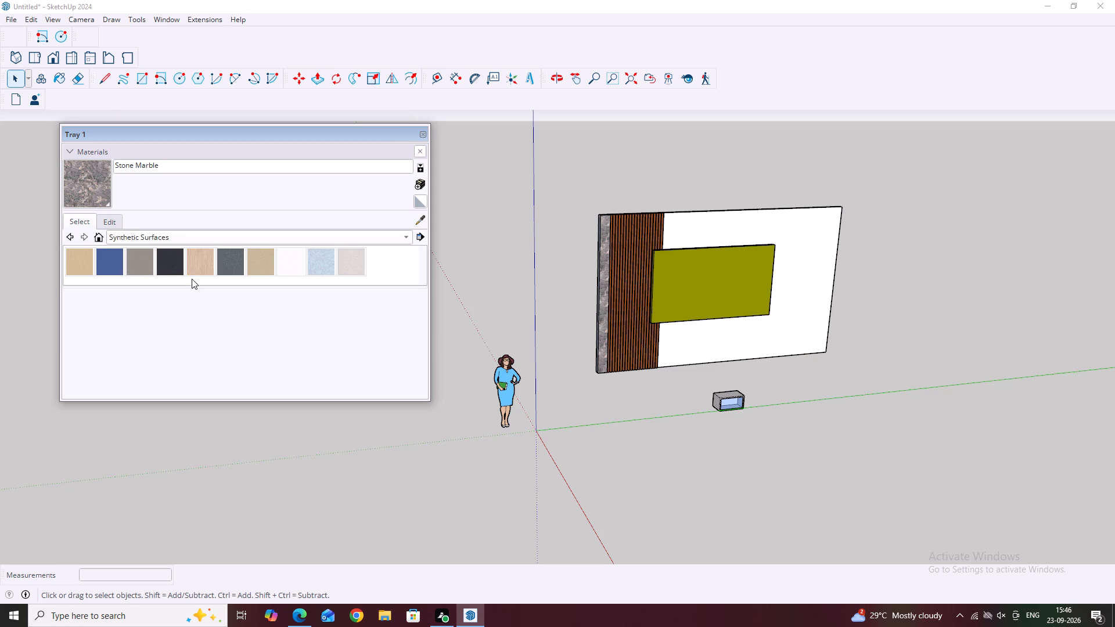
scroll(194, 270, down, 3)
click(392, 237)
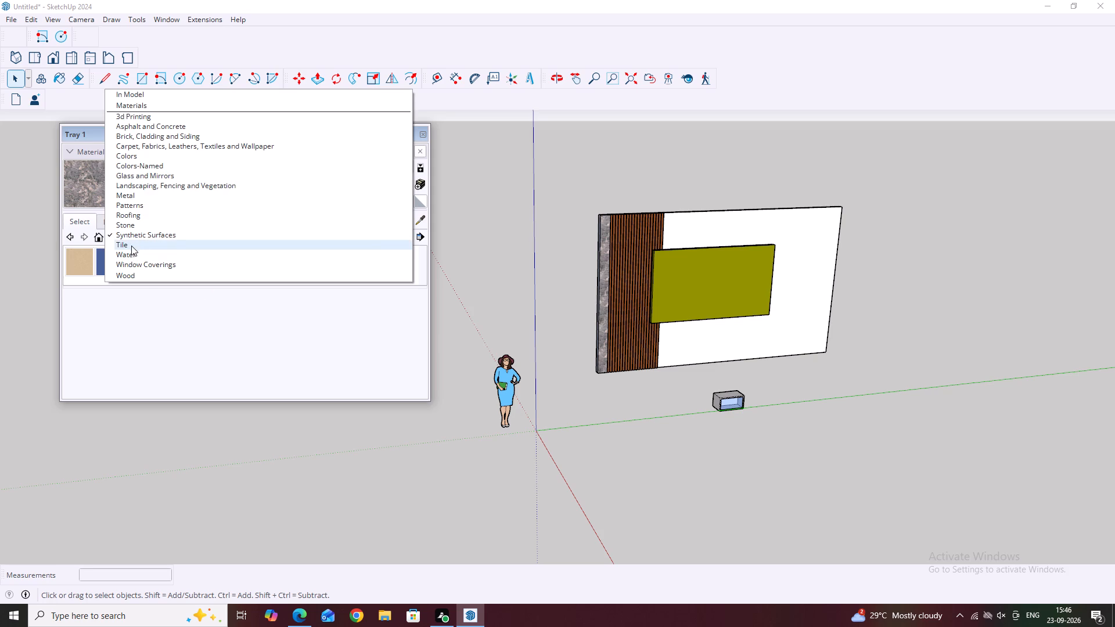
click(161, 267)
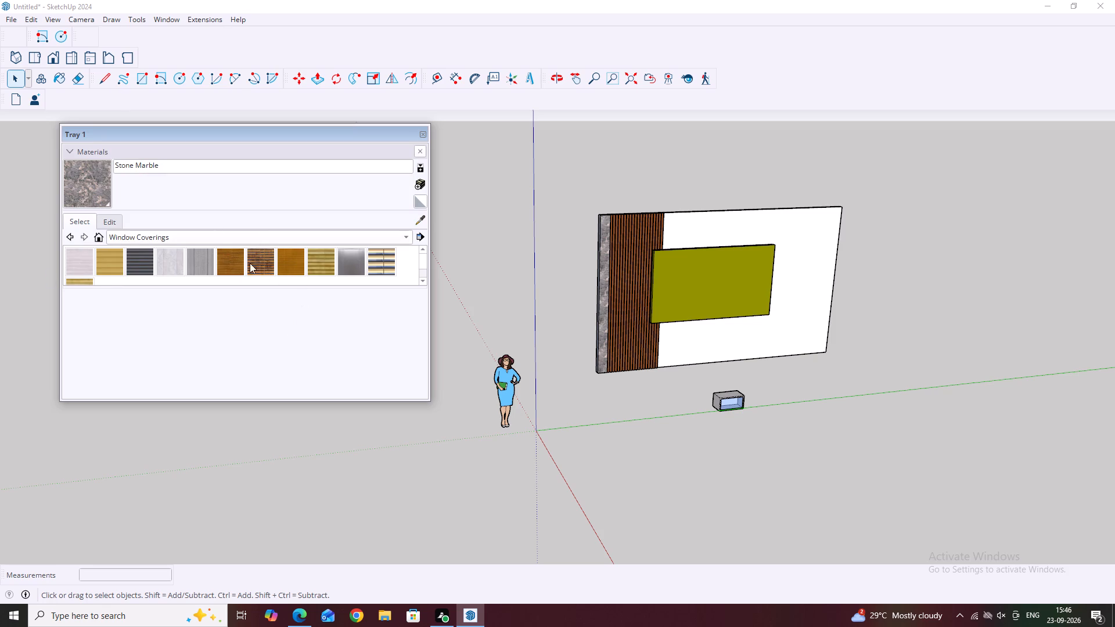
scroll(207, 267, down, 7)
scroll(205, 266, up, 2)
scroll(326, 267, up, 2)
scroll(252, 260, up, 3)
click(383, 239)
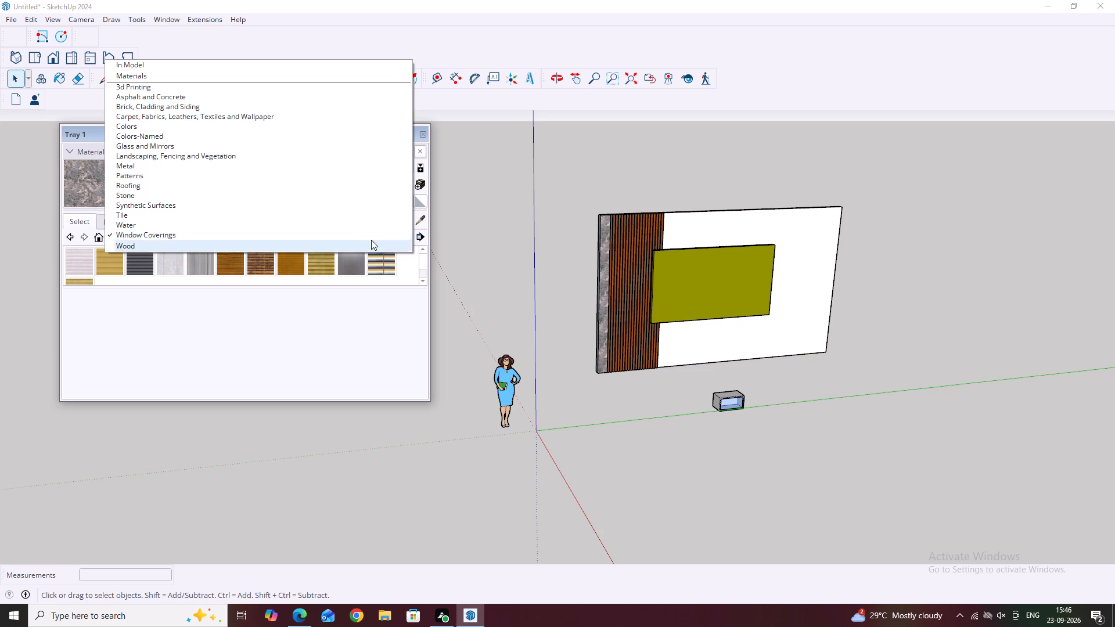
click(168, 244)
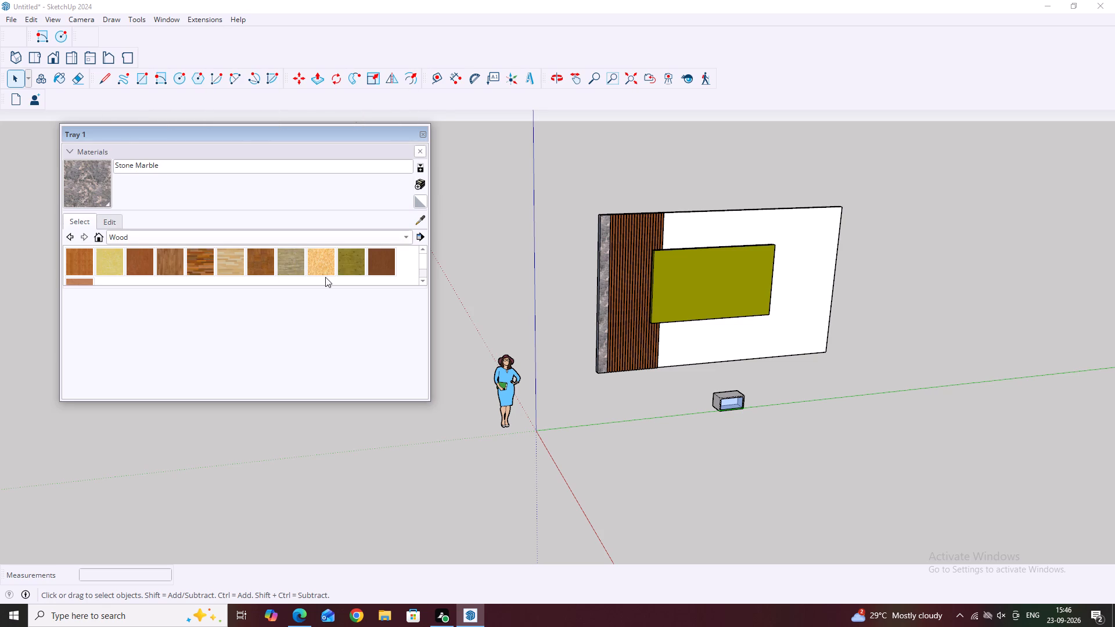
scroll(142, 263, up, 4)
Open a wooden slat component, paint the slat with Wood Cherry Original, close the materials tray and exit the component.
scroll(619, 283, up, 11)
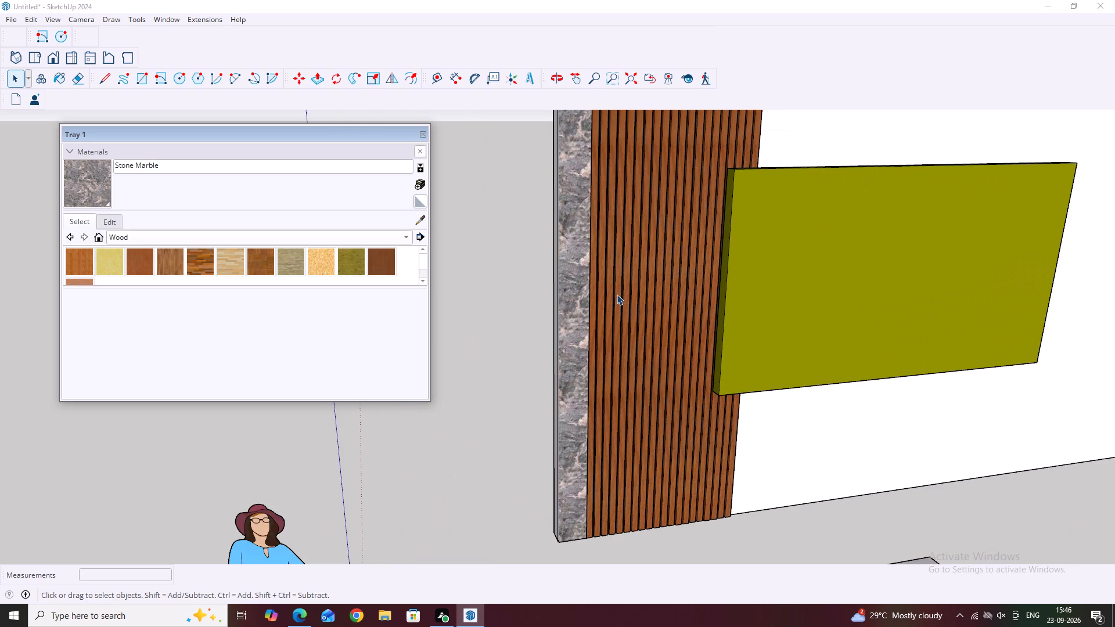
click(621, 294)
double_click(619, 294)
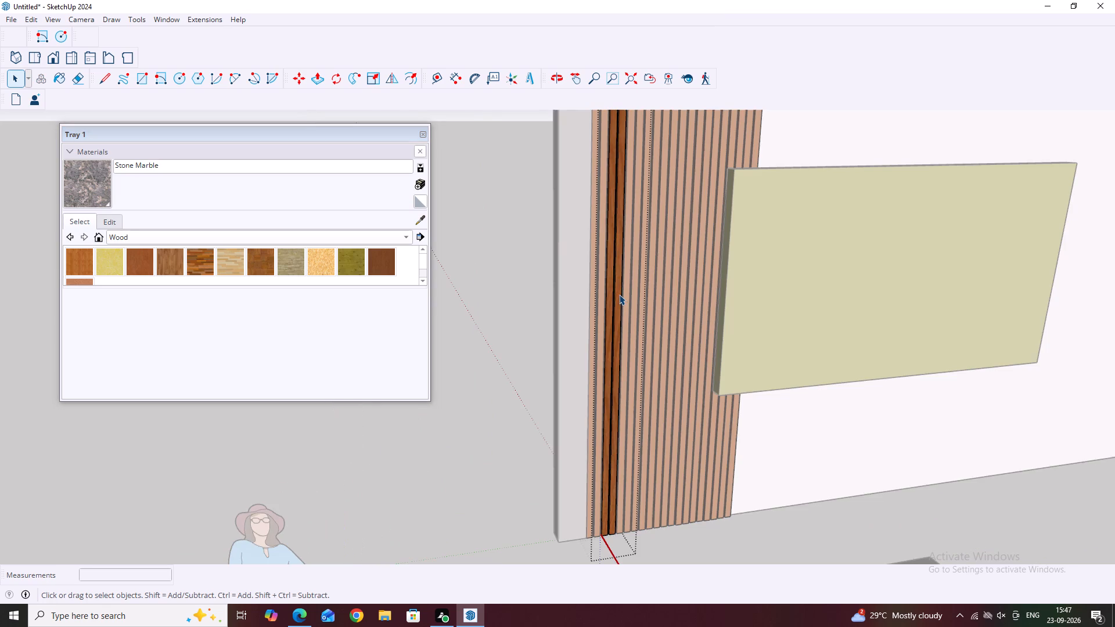
click(146, 264)
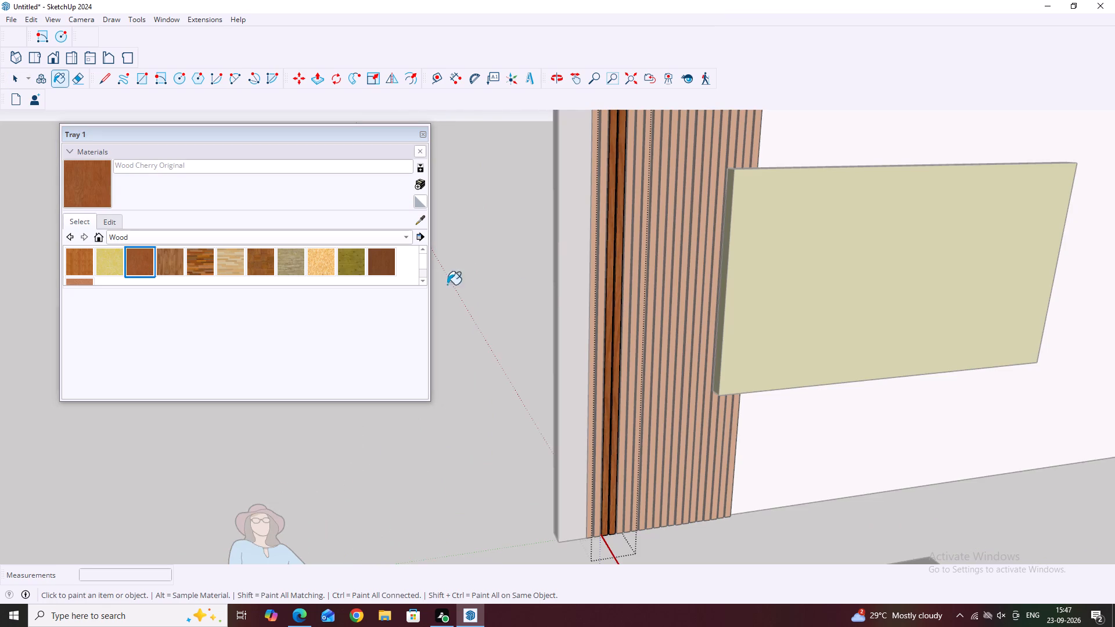
click(613, 291)
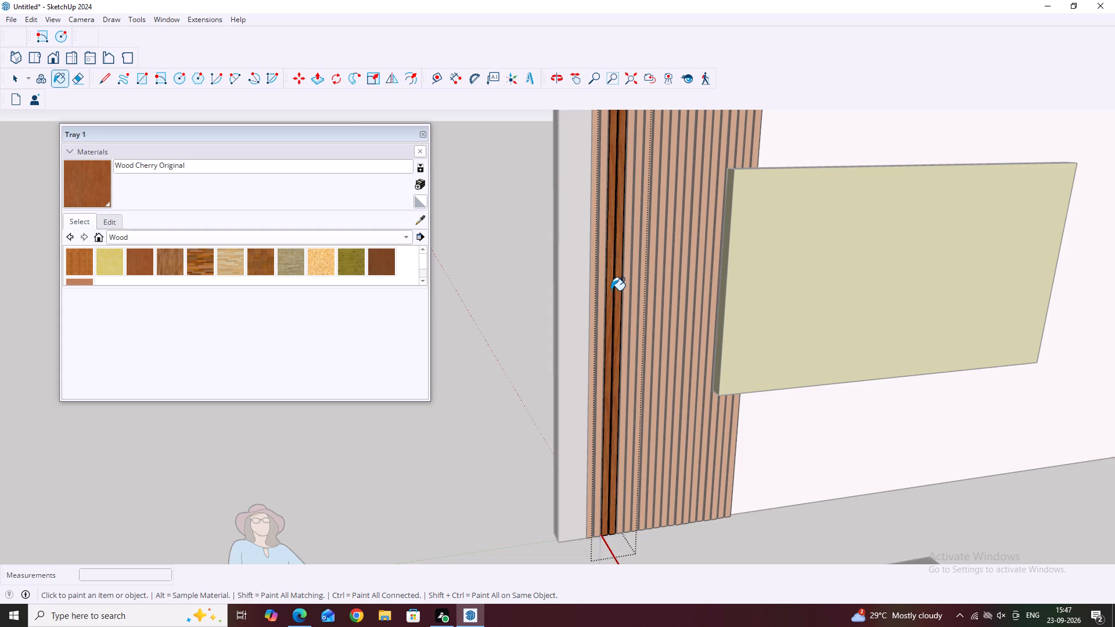
click(611, 290)
scroll(614, 292, up, 2)
click(623, 296)
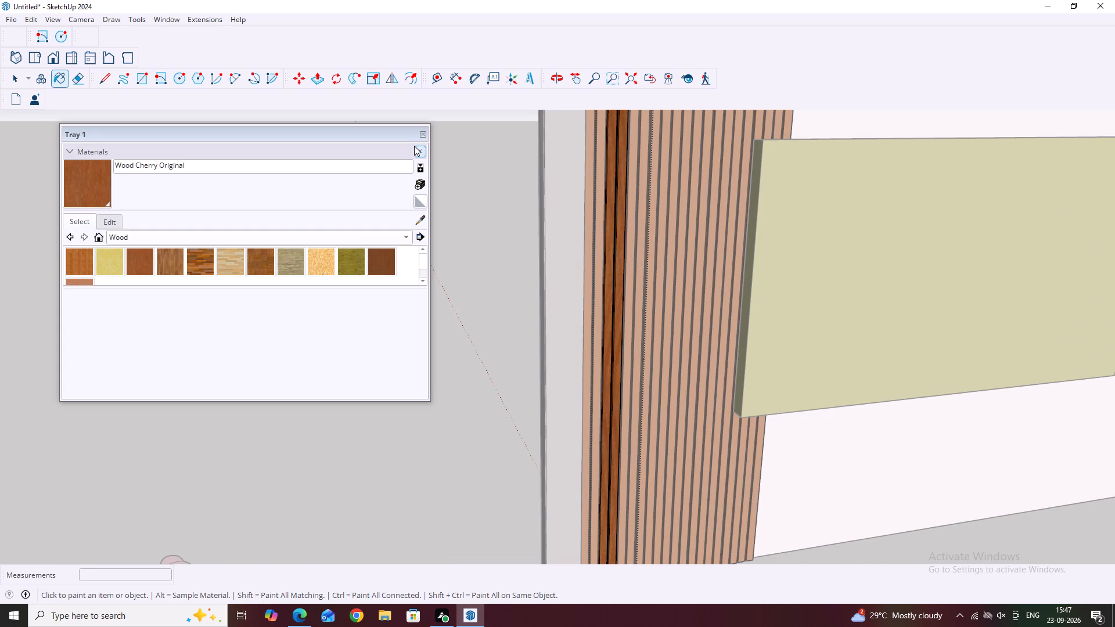
click(423, 135)
right_click(453, 244)
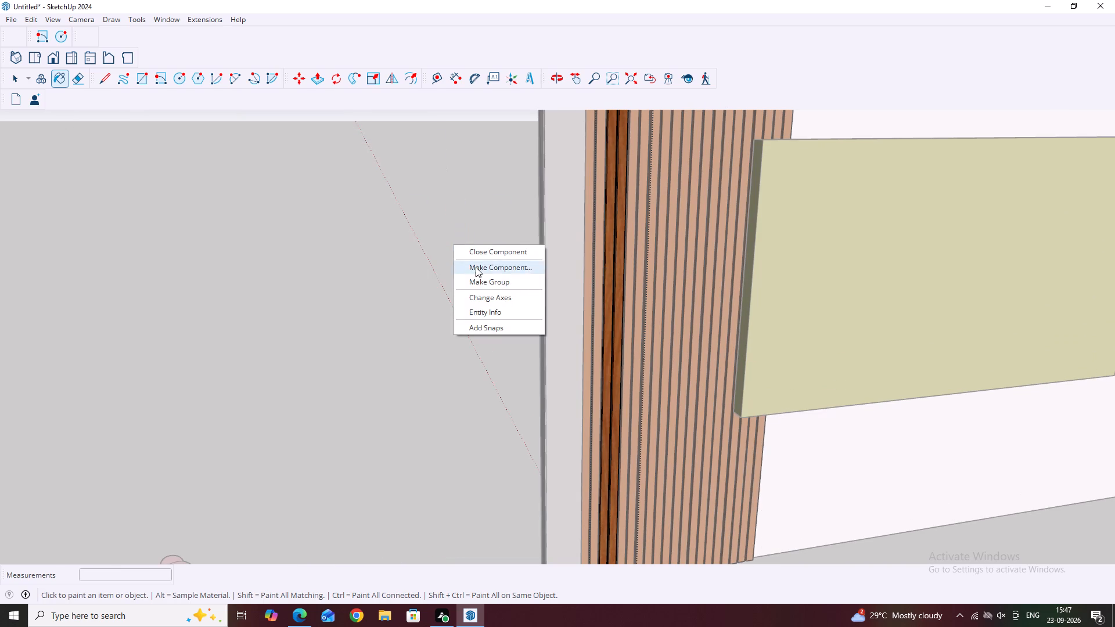
click(445, 343)
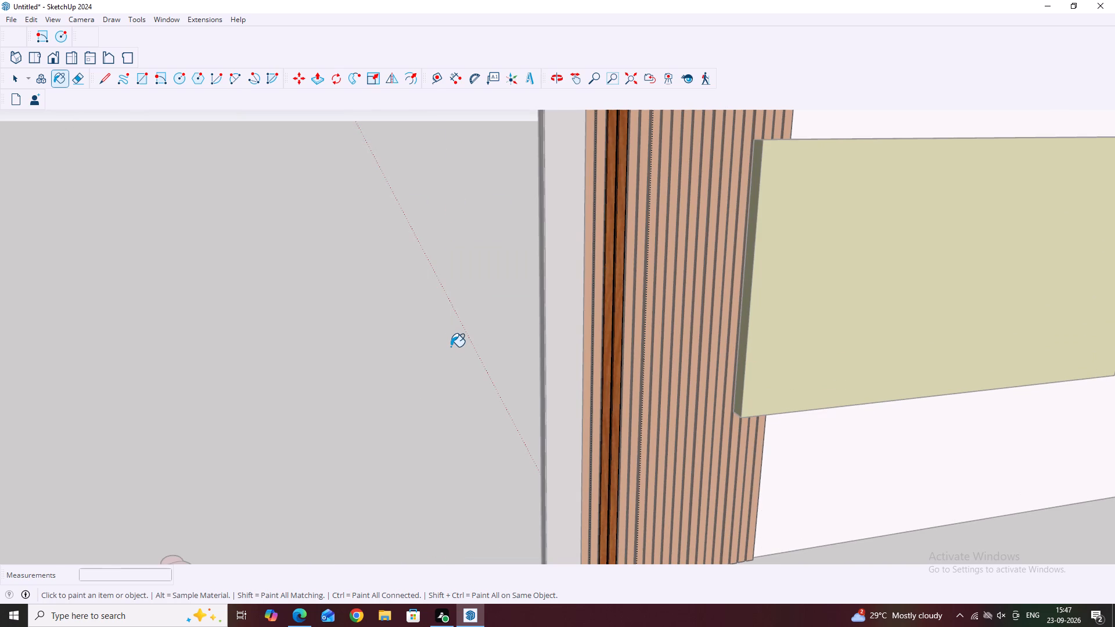
key(Escape)
key(space)
click(408, 335)
scroll(407, 355, down, 7)
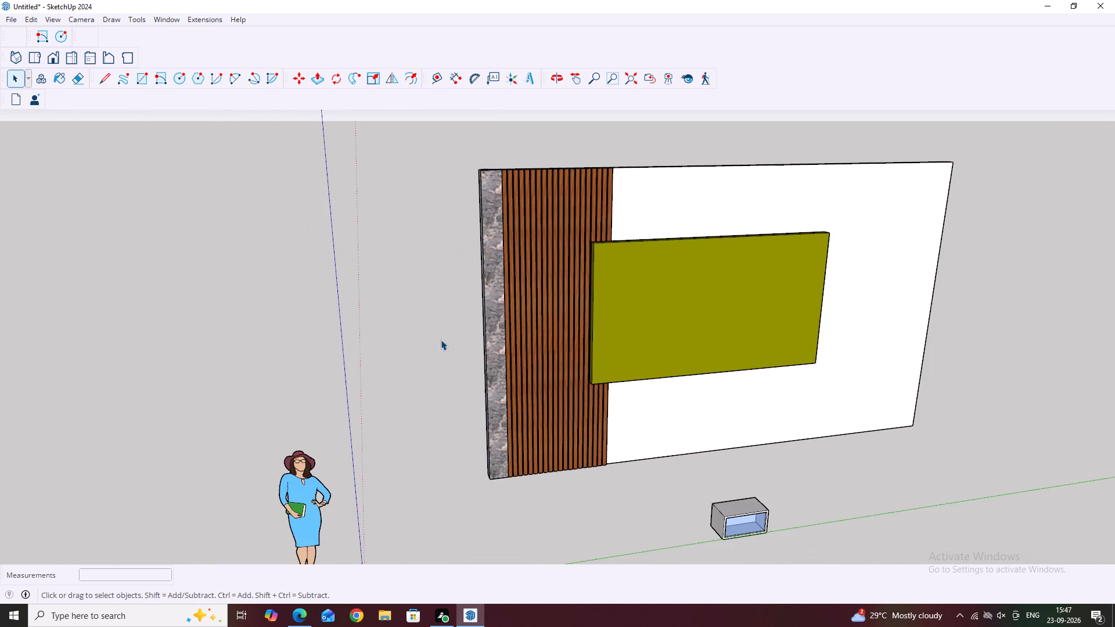
Examine the wall, cherry slats, olive slab and marble side wall from several angles.
middle_drag(571, 290, 625, 434)
middle_drag(640, 419, 521, 352)
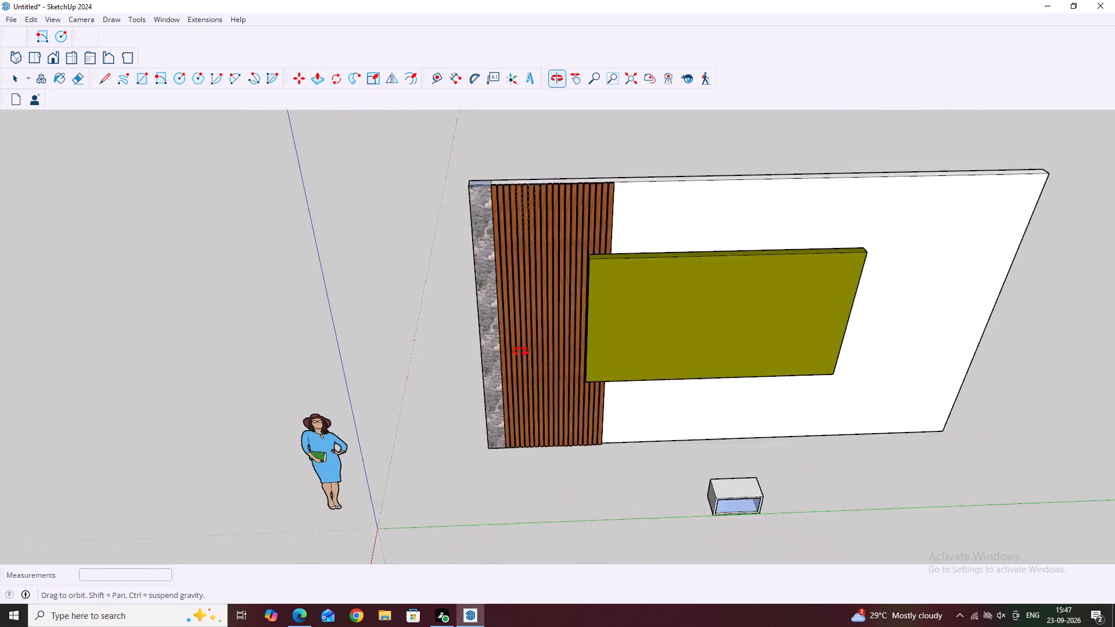
middle_drag(521, 352, 513, 308)
middle_drag(760, 409, 785, 380)
middle_drag(607, 77, 641, 261)
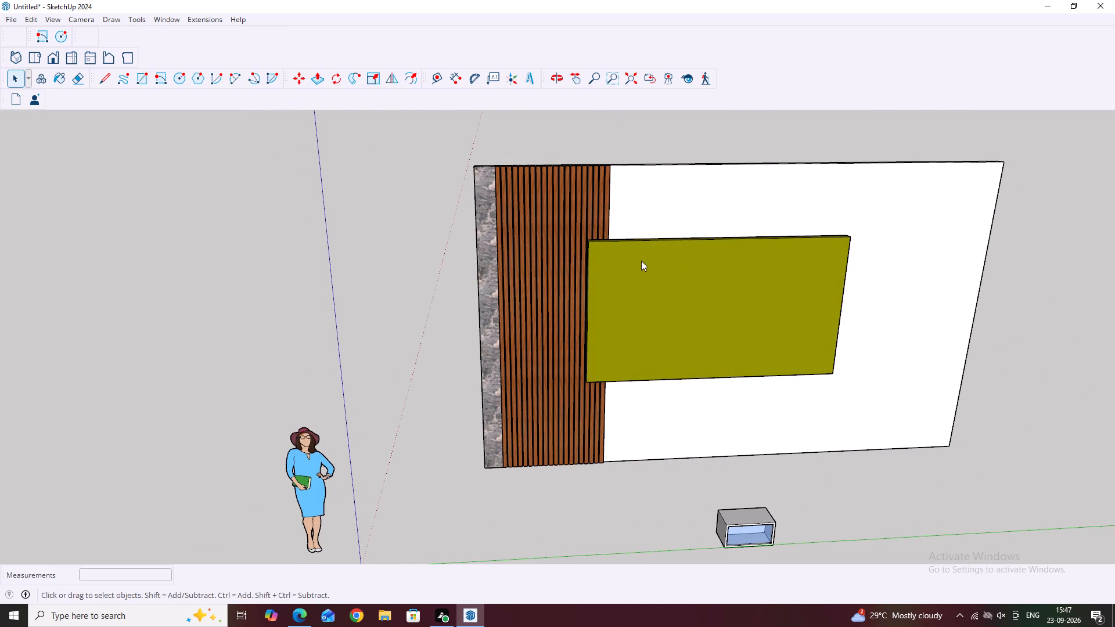
middle_drag(641, 261, 641, 269)
middle_drag(635, 232, 720, 272)
click(677, 212)
middle_drag(669, 204, 591, 214)
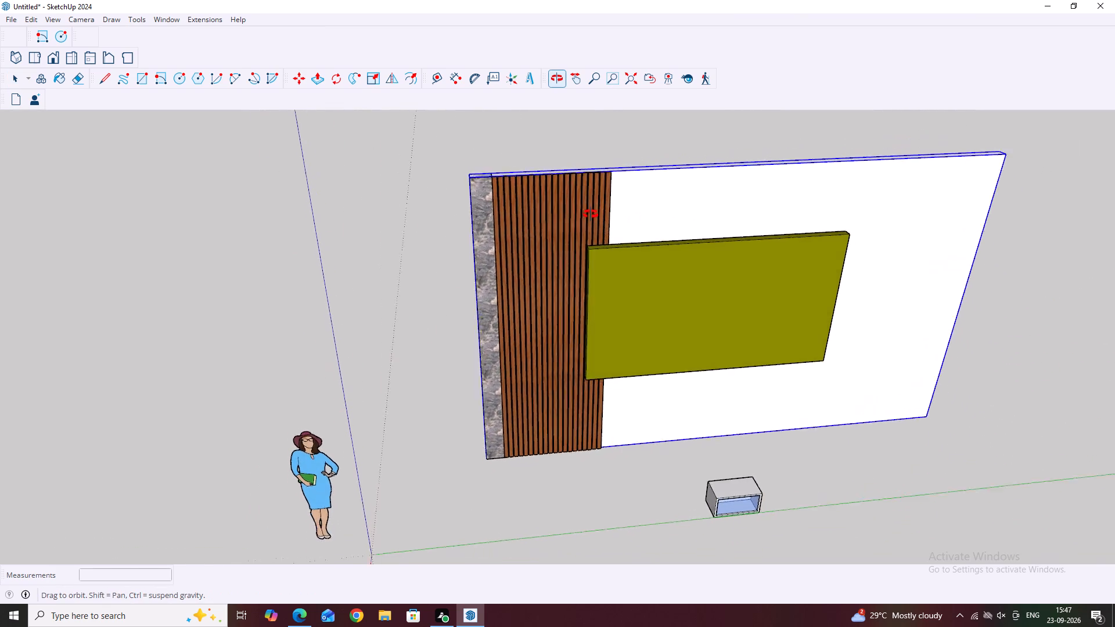
middle_drag(591, 214, 511, 265)
middle_drag(650, 241, 772, 319)
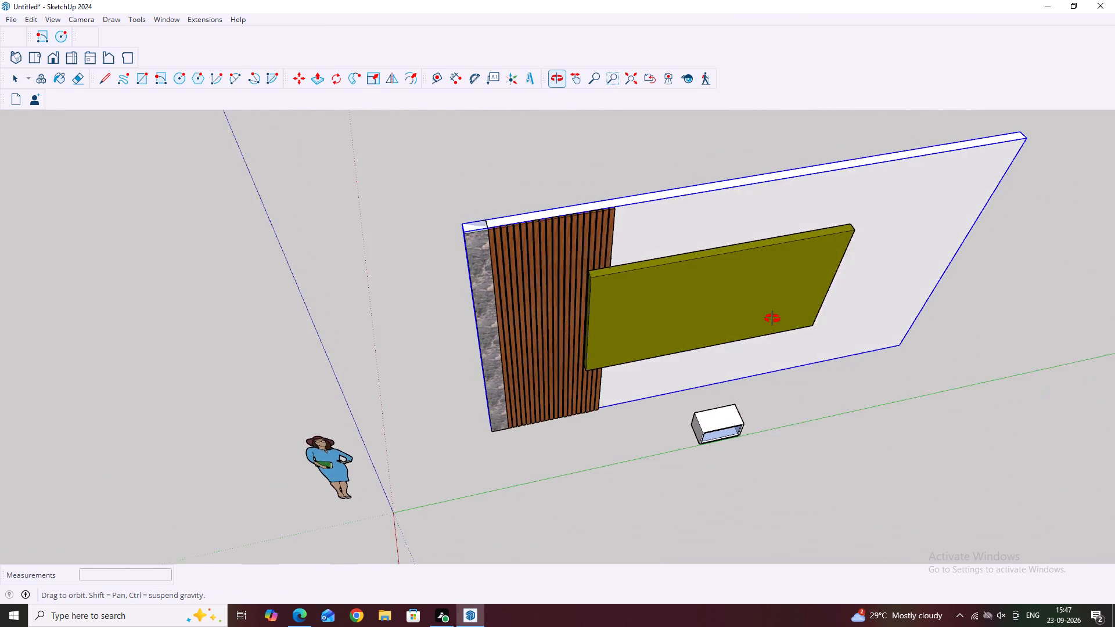
middle_drag(772, 319, 783, 336)
middle_drag(656, 253, 673, 288)
middle_drag(676, 321, 661, 254)
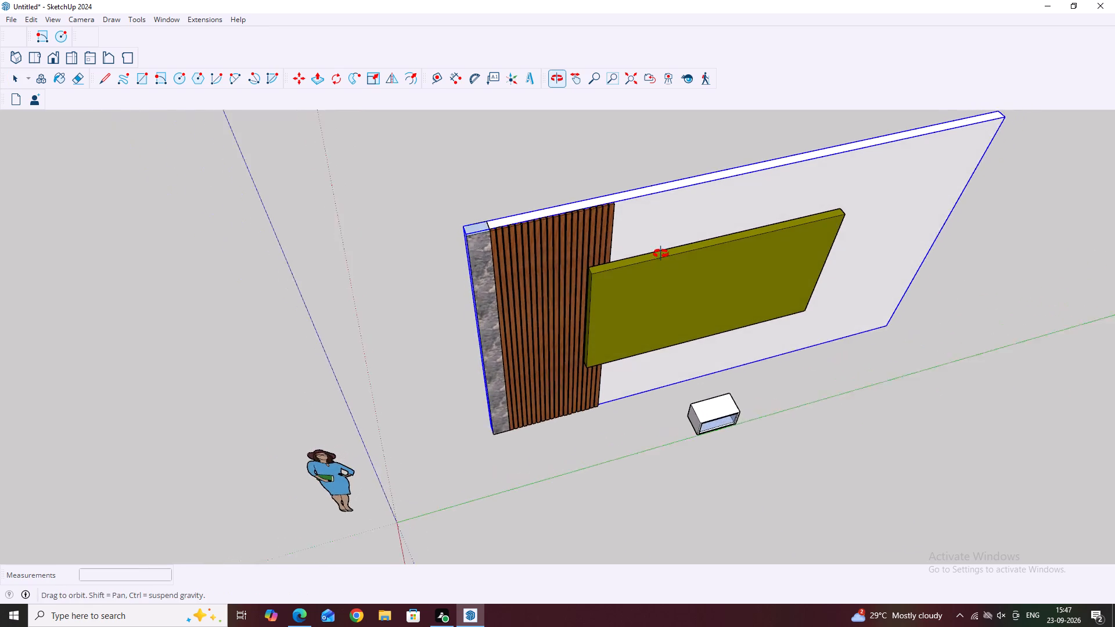
middle_drag(661, 254, 657, 239)
middle_drag(663, 257, 648, 206)
Open the large white wall's group, select its front face and paint it with Wood OSB.
double_click(643, 224)
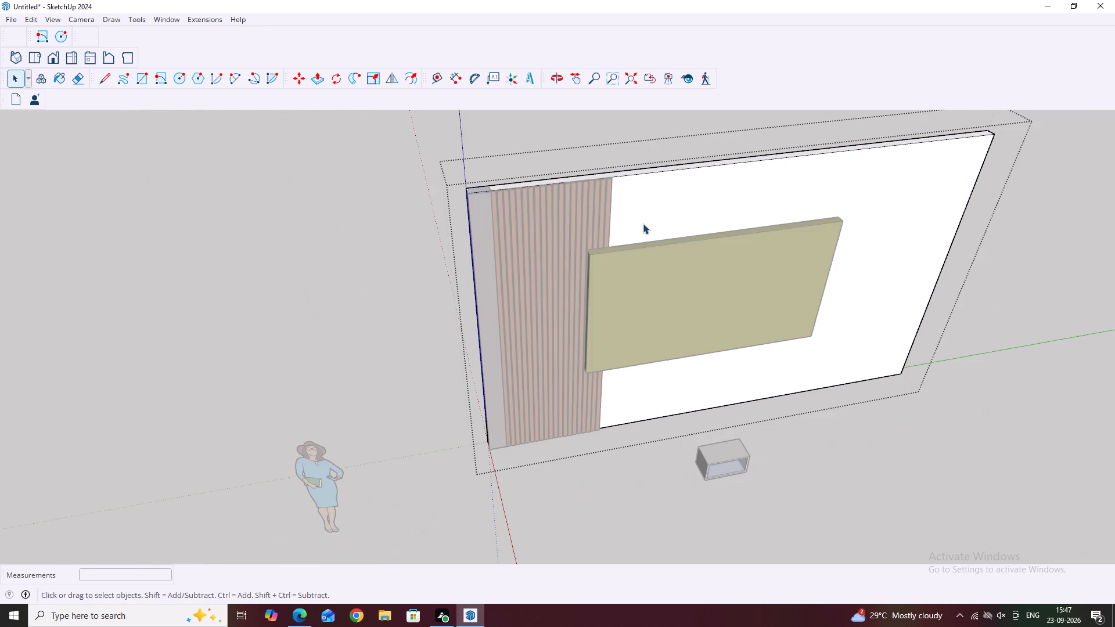
click(652, 221)
click(648, 219)
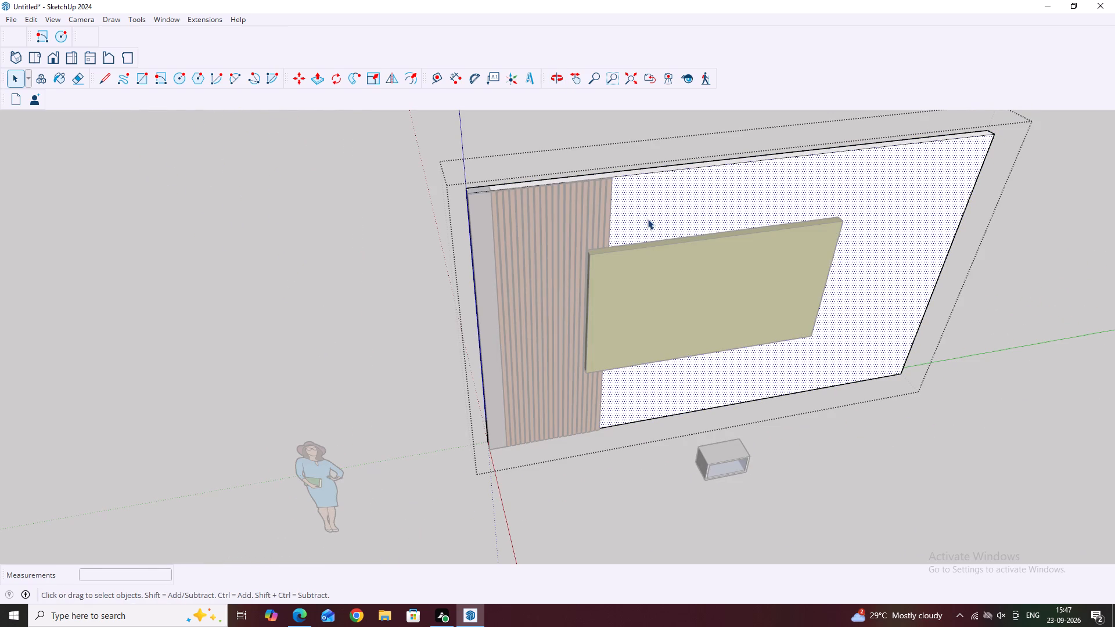
middle_drag(657, 222, 634, 191)
middle_drag(631, 194, 641, 294)
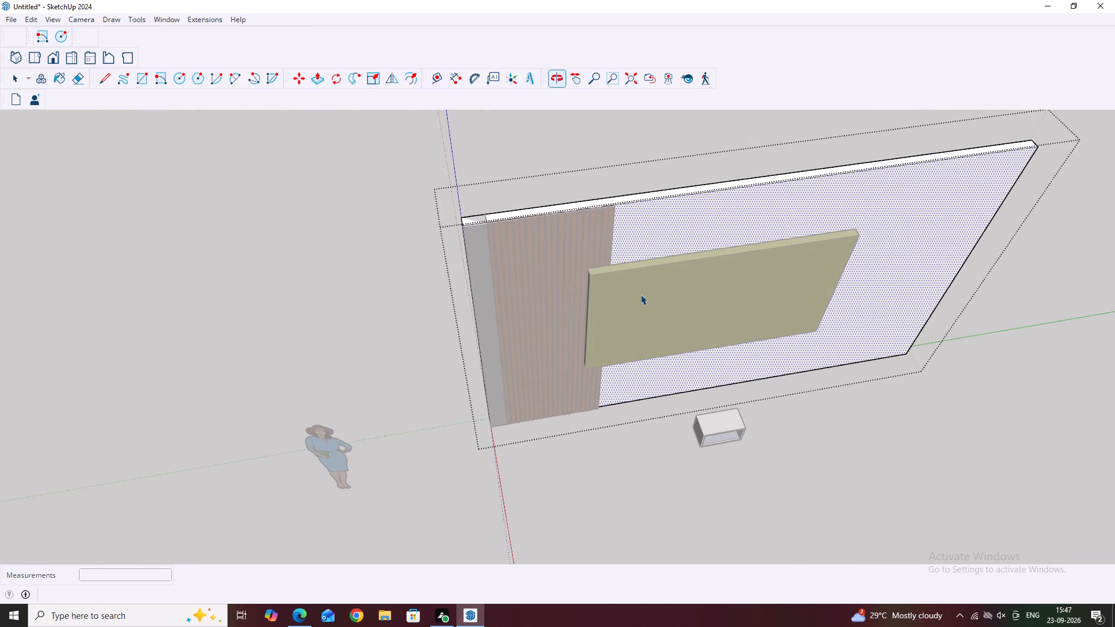
middle_drag(804, 272, 807, 219)
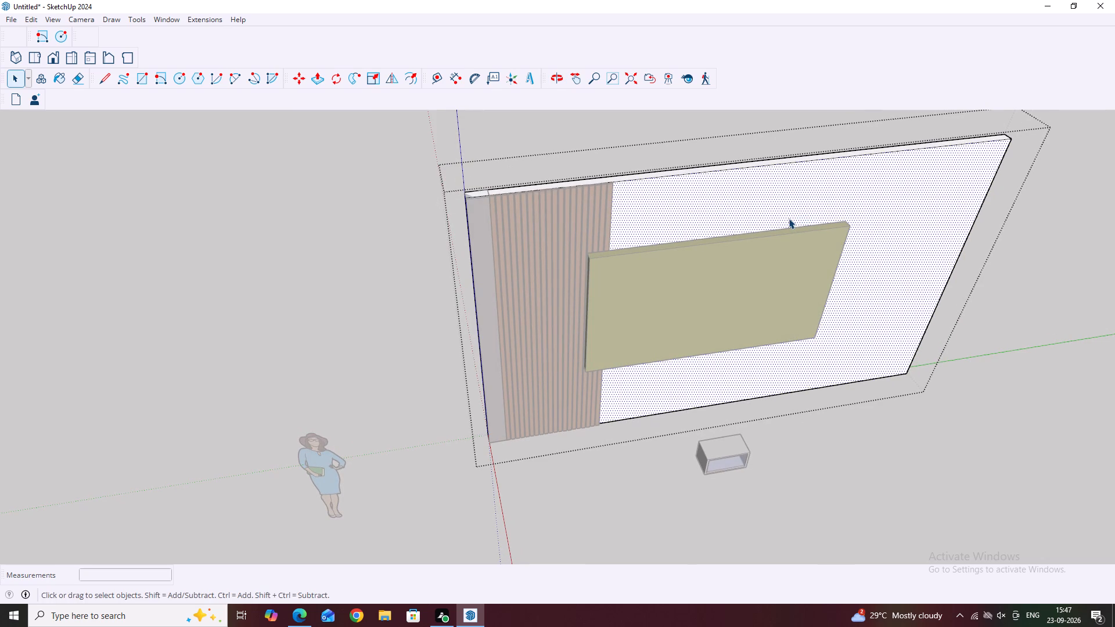
key(b)
click(314, 266)
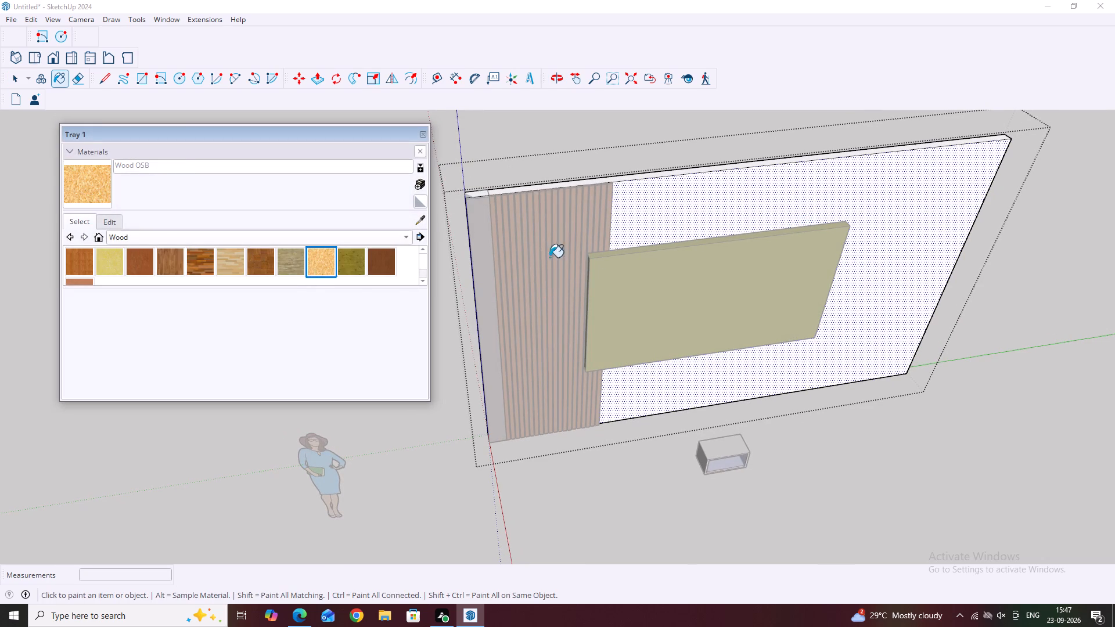
click(689, 224)
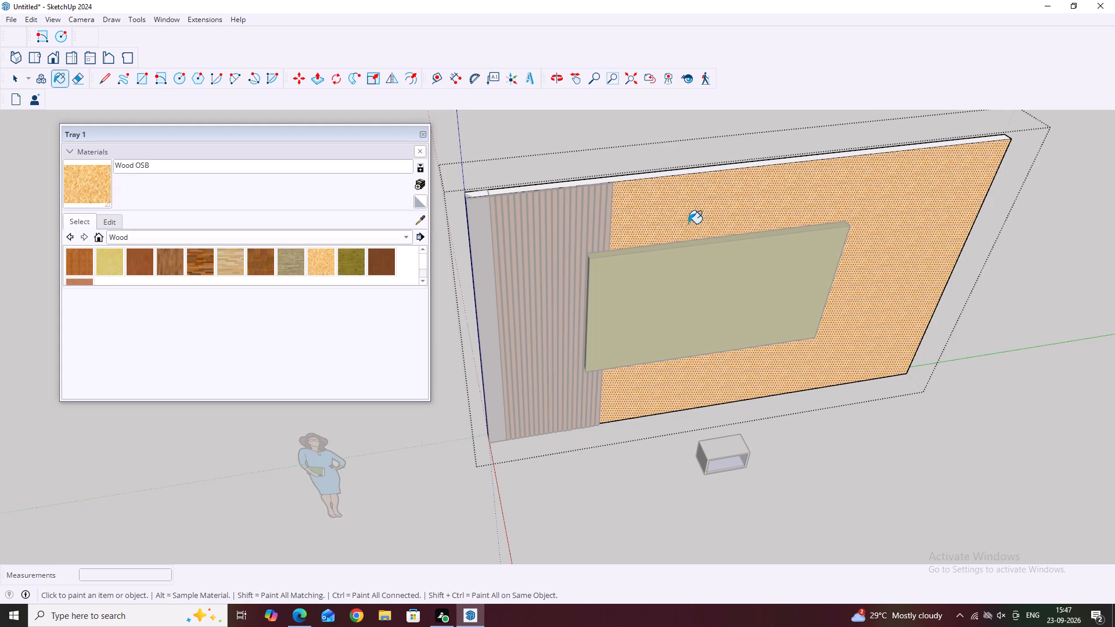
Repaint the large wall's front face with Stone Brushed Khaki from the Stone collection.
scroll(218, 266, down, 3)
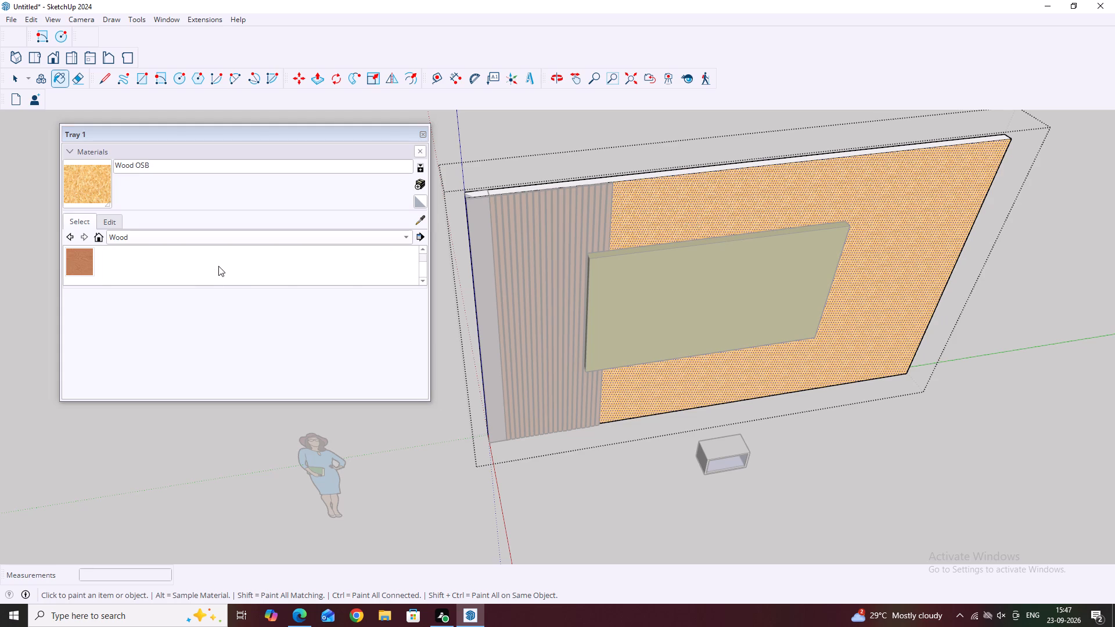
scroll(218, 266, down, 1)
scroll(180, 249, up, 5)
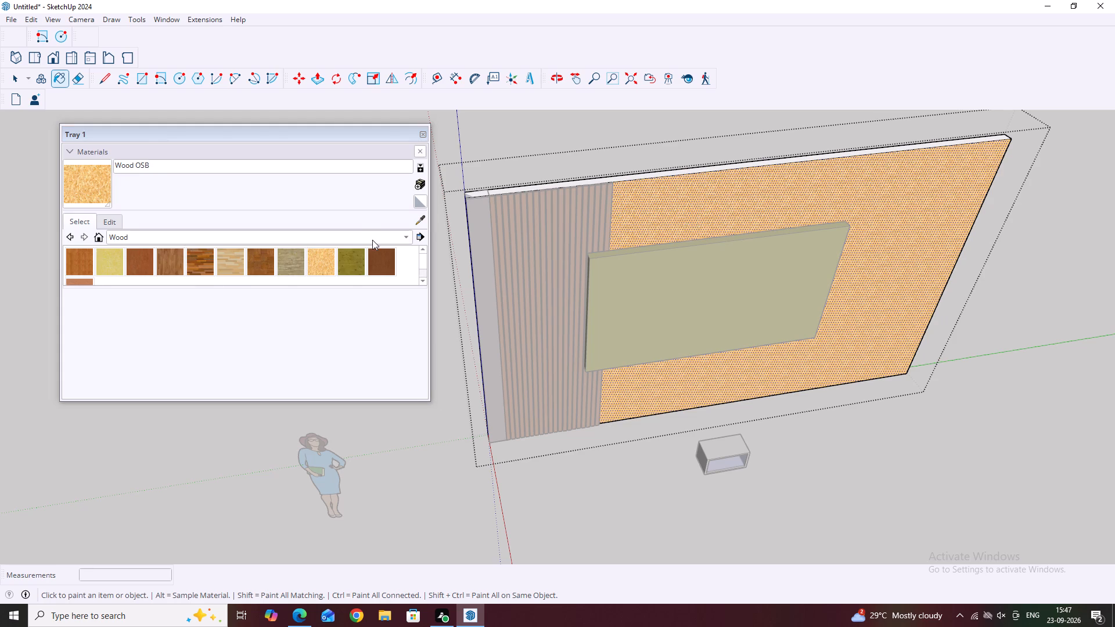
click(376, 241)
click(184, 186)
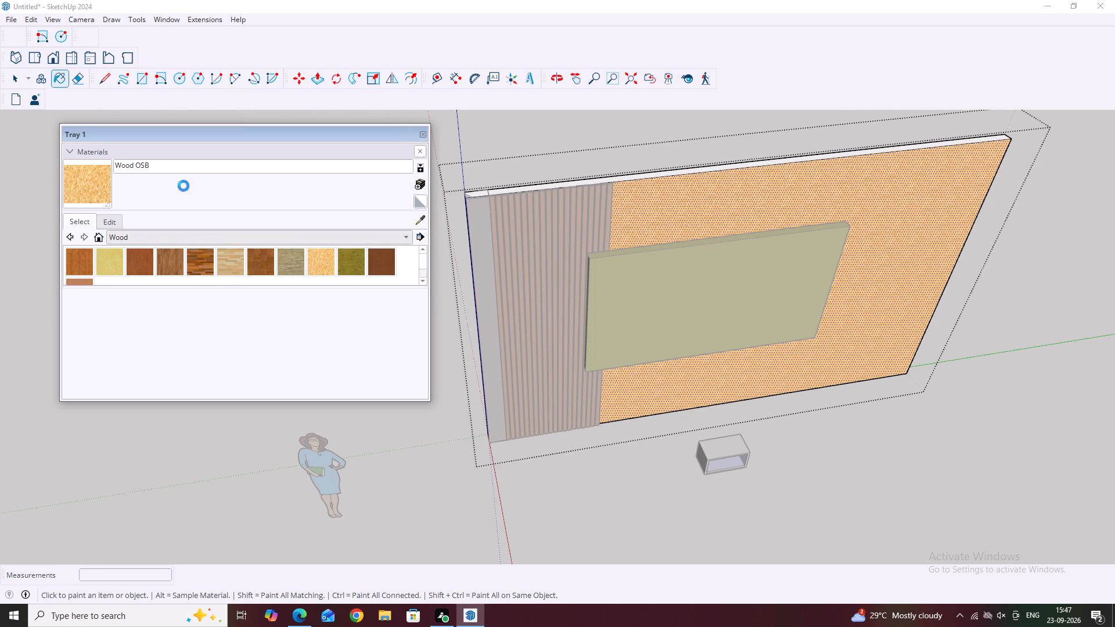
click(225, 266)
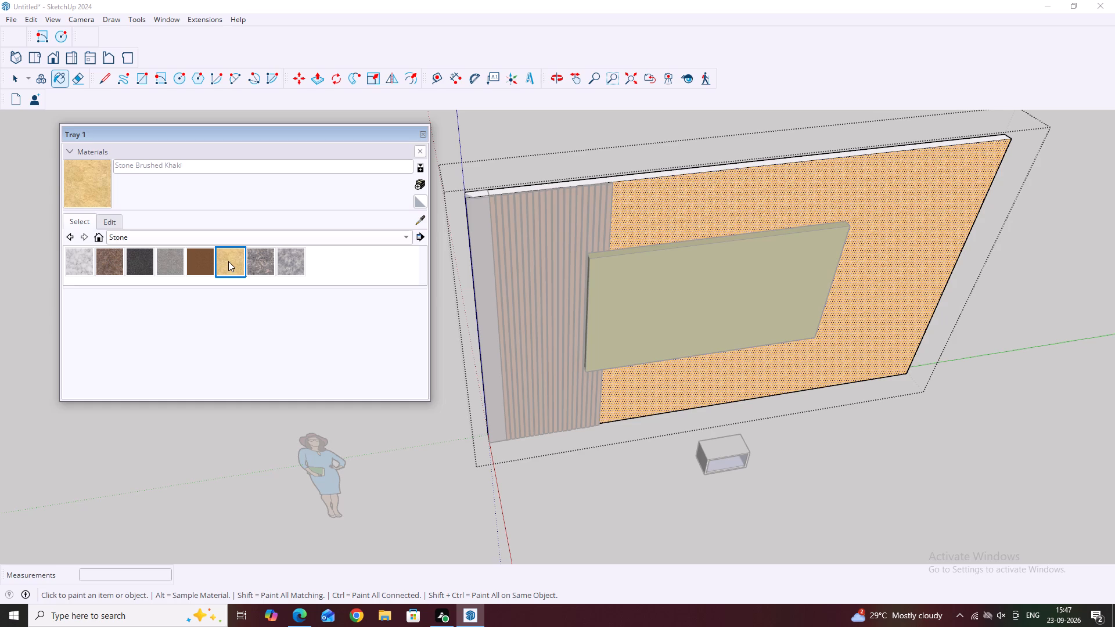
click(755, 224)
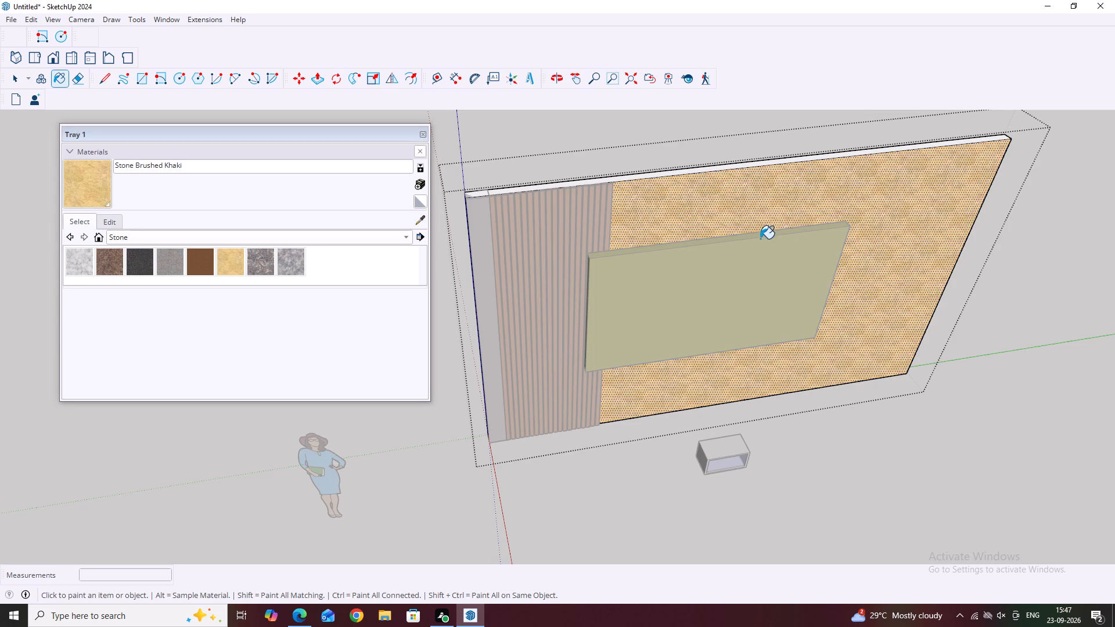
Browse the Landscaping, Fencing and Vegetation material collection for a different wall finish.
scroll(278, 260, up, 2)
scroll(184, 257, up, 2)
click(405, 237)
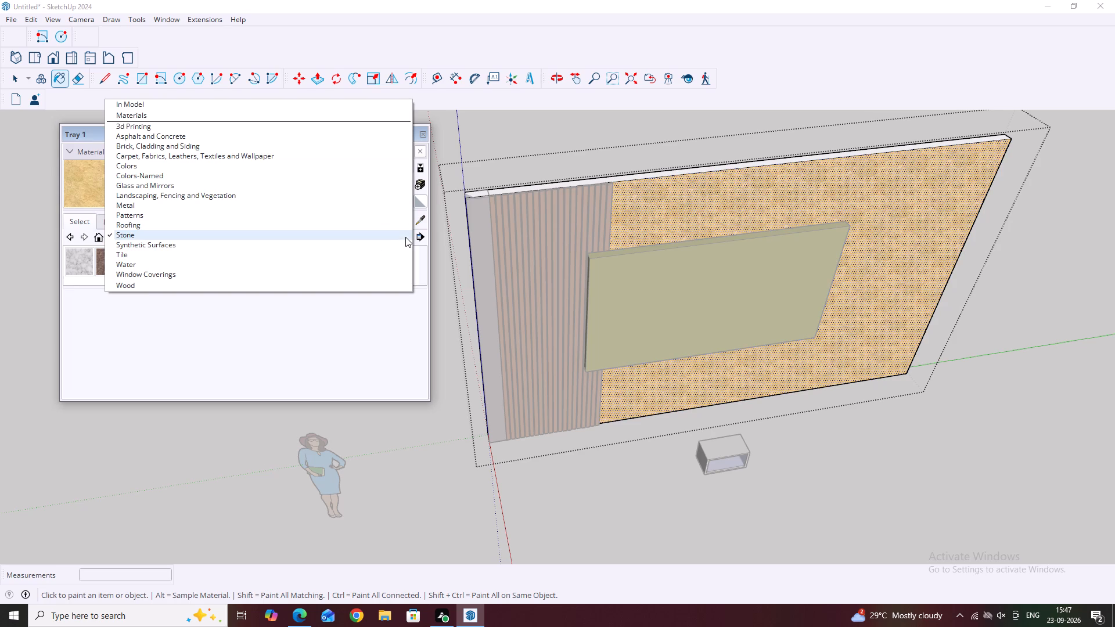
click(255, 193)
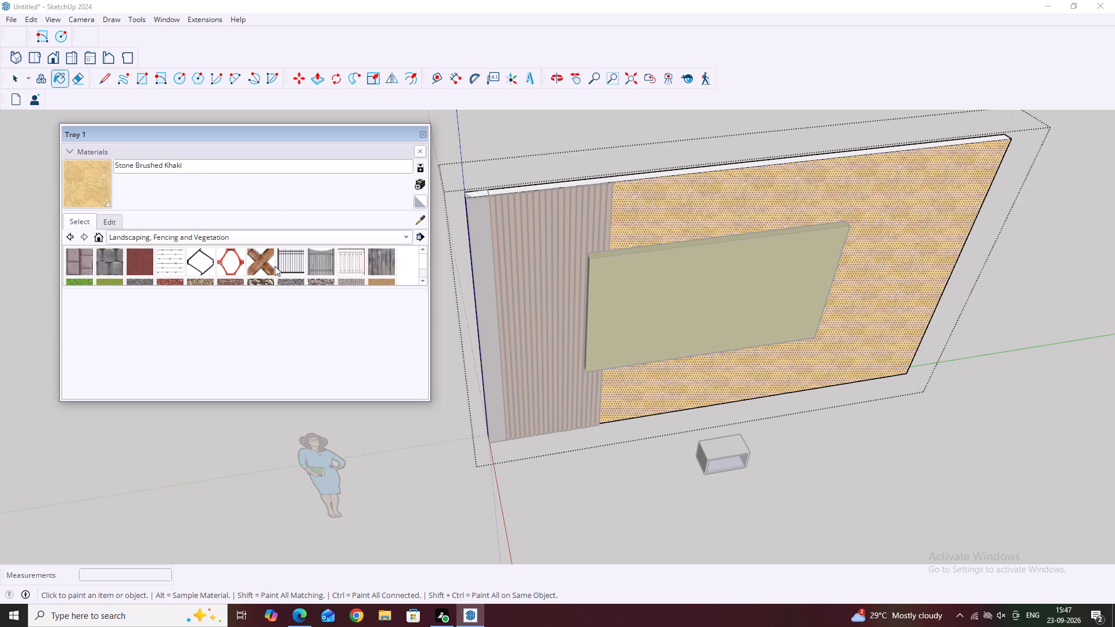
scroll(275, 266, down, 7)
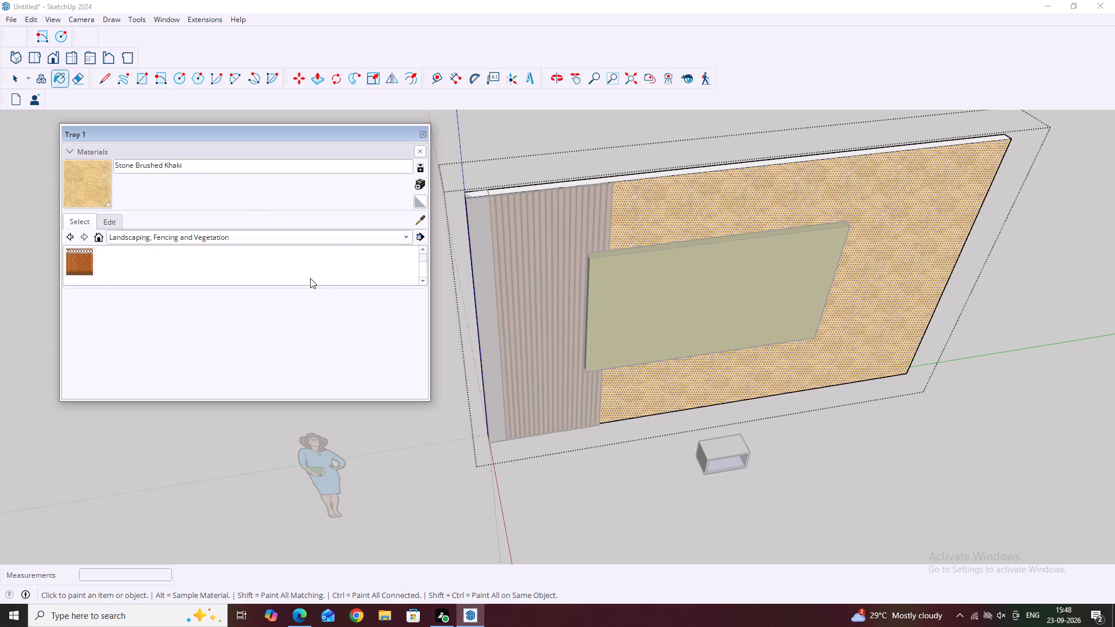
scroll(309, 278, up, 5)
scroll(353, 268, down, 1)
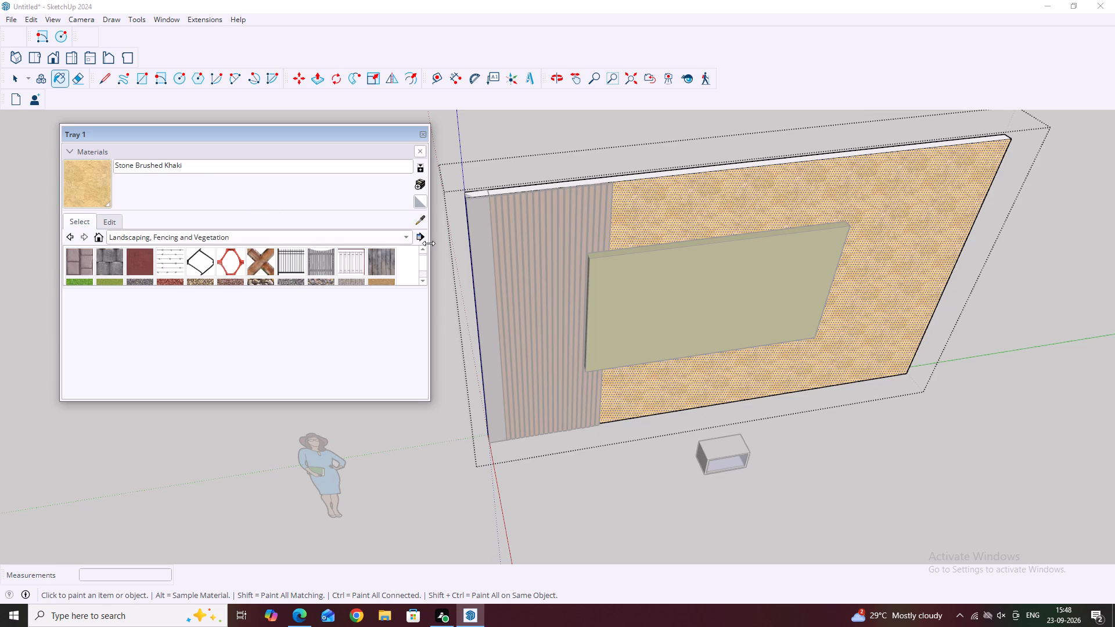
Browse the Carpet, Fabrics, Leathers, Textiles and Wallpaper material collection for a wall finish.
click(404, 237)
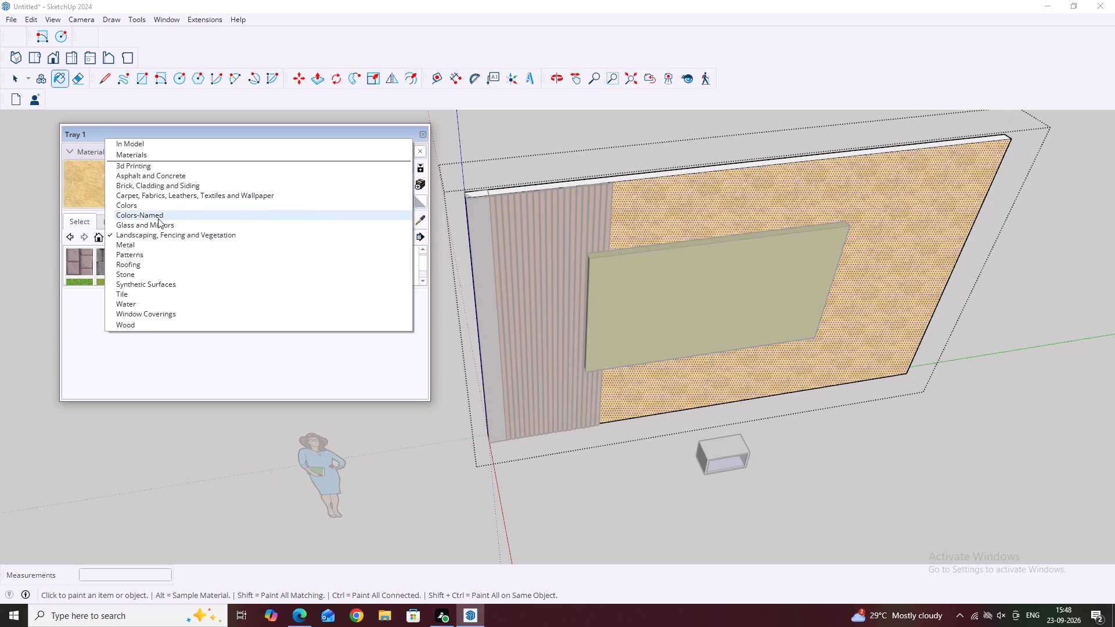
click(161, 197)
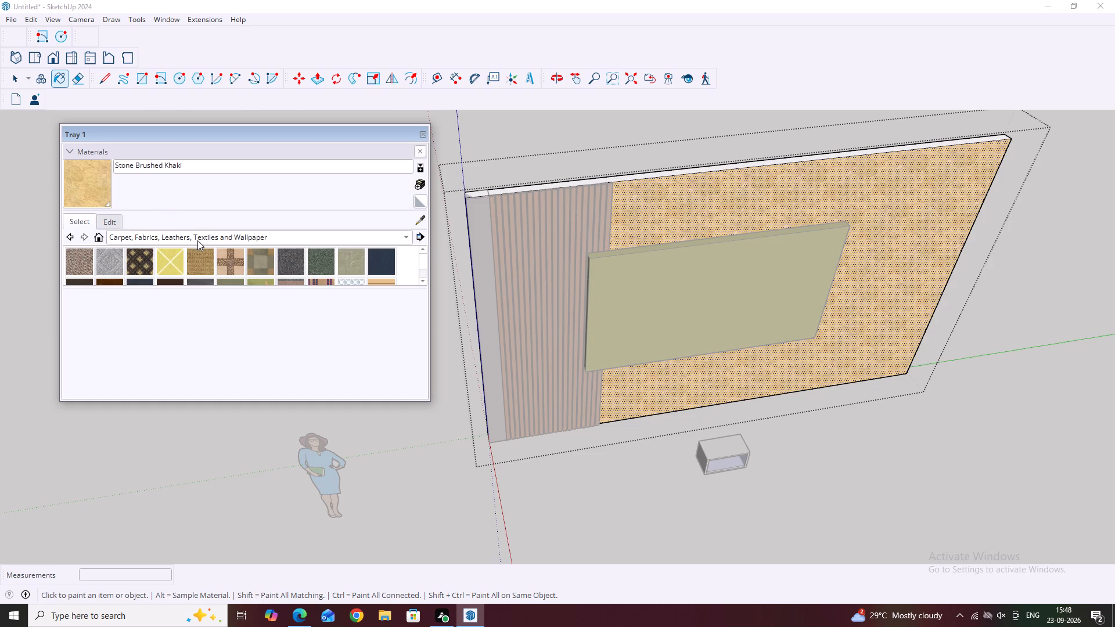
scroll(217, 269, down, 4)
scroll(210, 265, up, 3)
scroll(368, 267, down, 1)
click(421, 247)
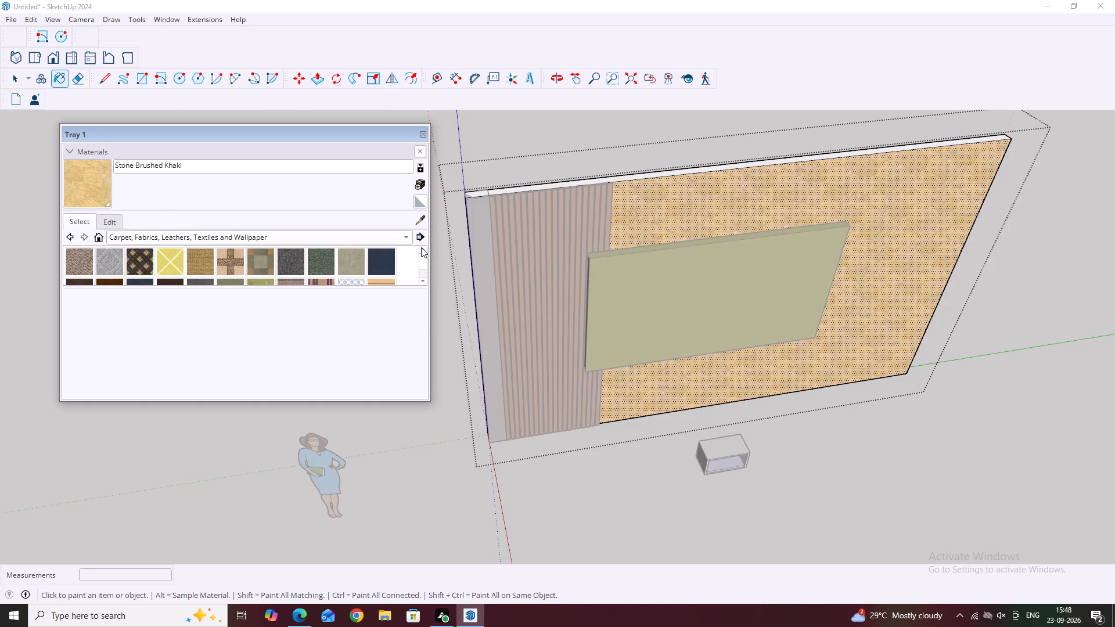
click(421, 250)
click(423, 280)
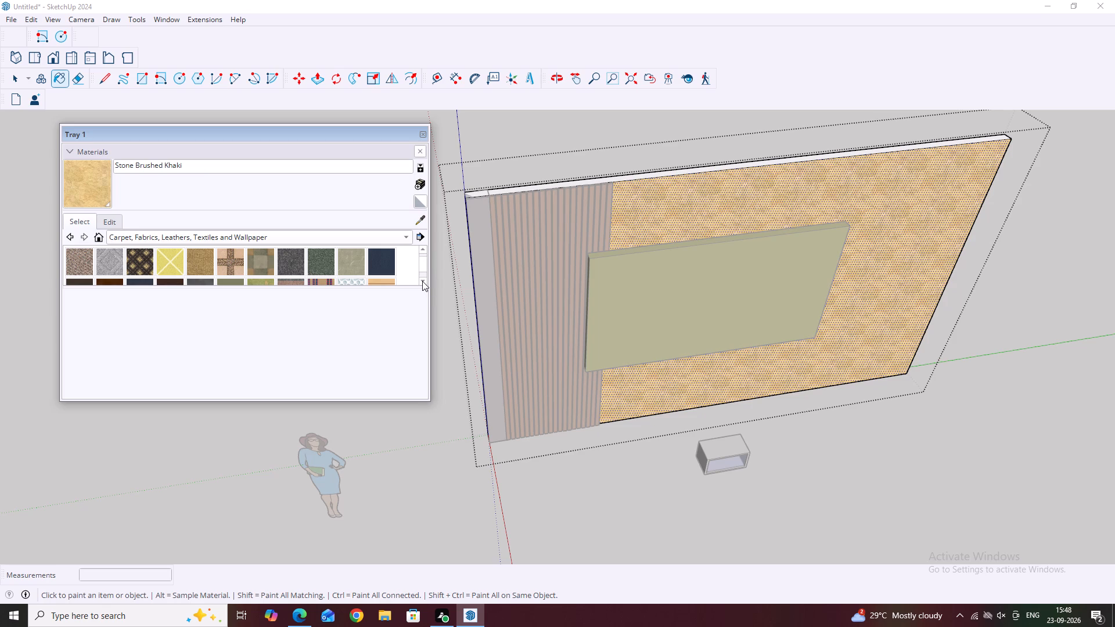
click(422, 281)
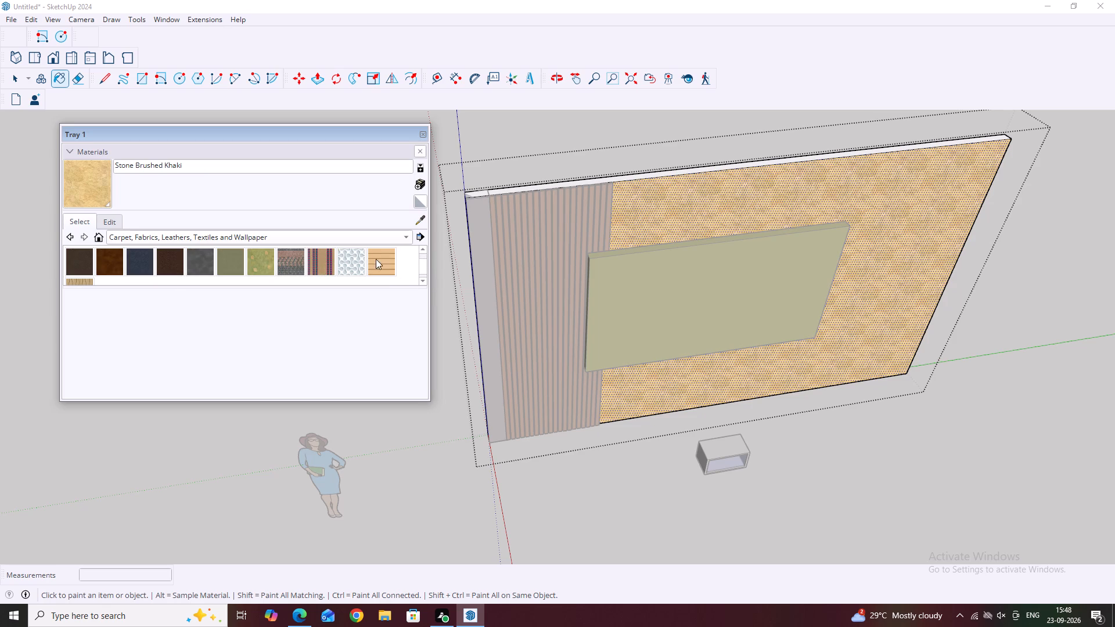
click(424, 249)
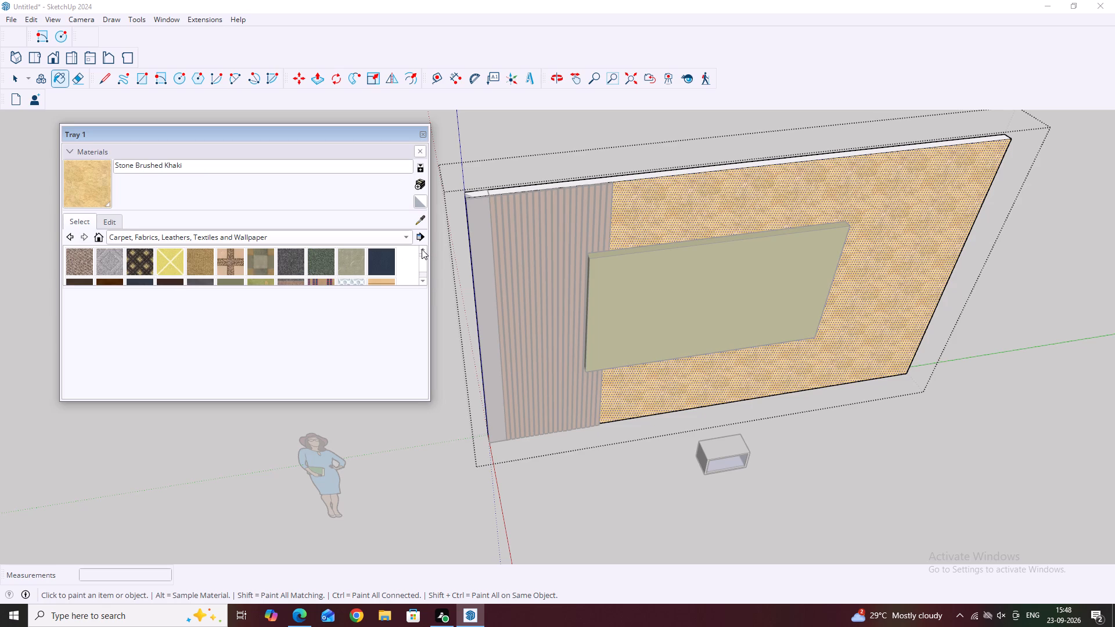
scroll(256, 265, up, 3)
scroll(297, 272, down, 2)
scroll(199, 266, down, 3)
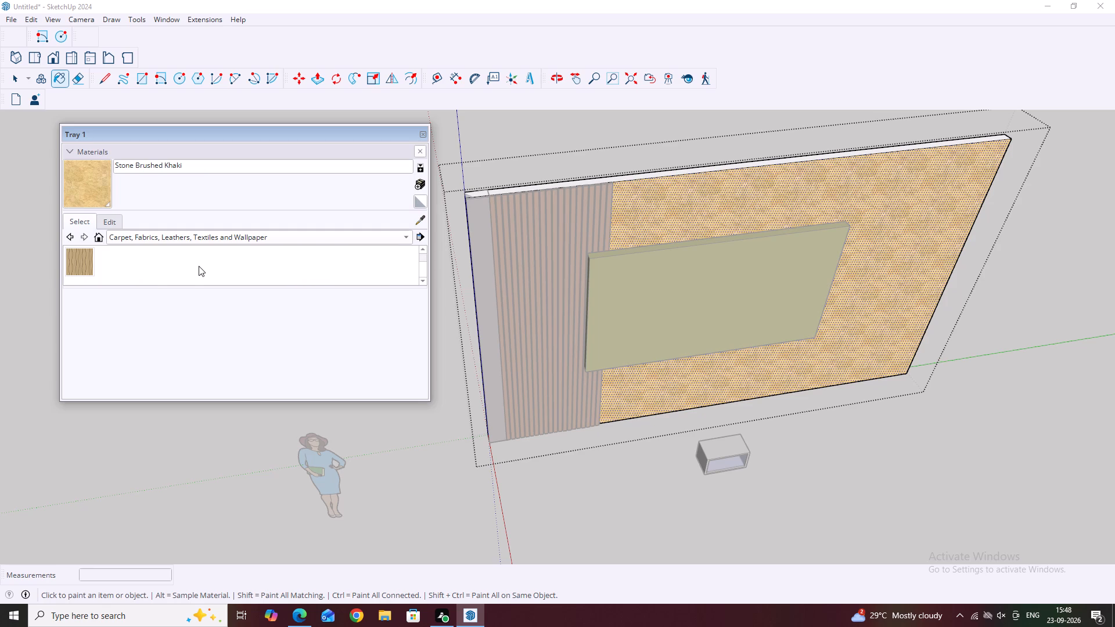
scroll(199, 265, down, 2)
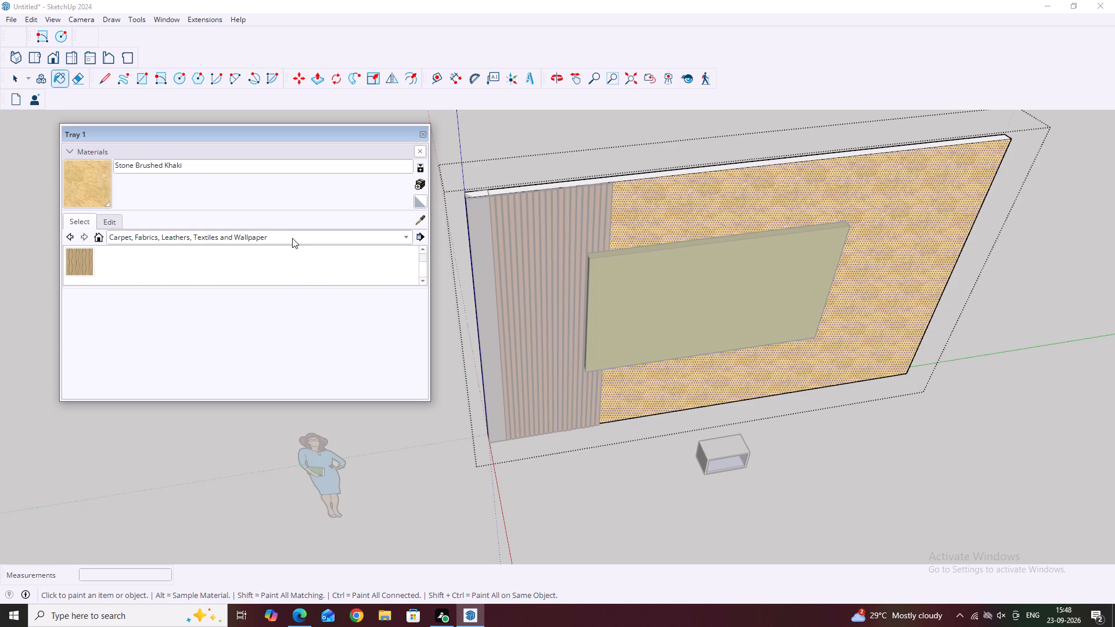
Paint the large wall's front face with Formica Laminate Light from the Synthetic Surfaces collection.
click(293, 237)
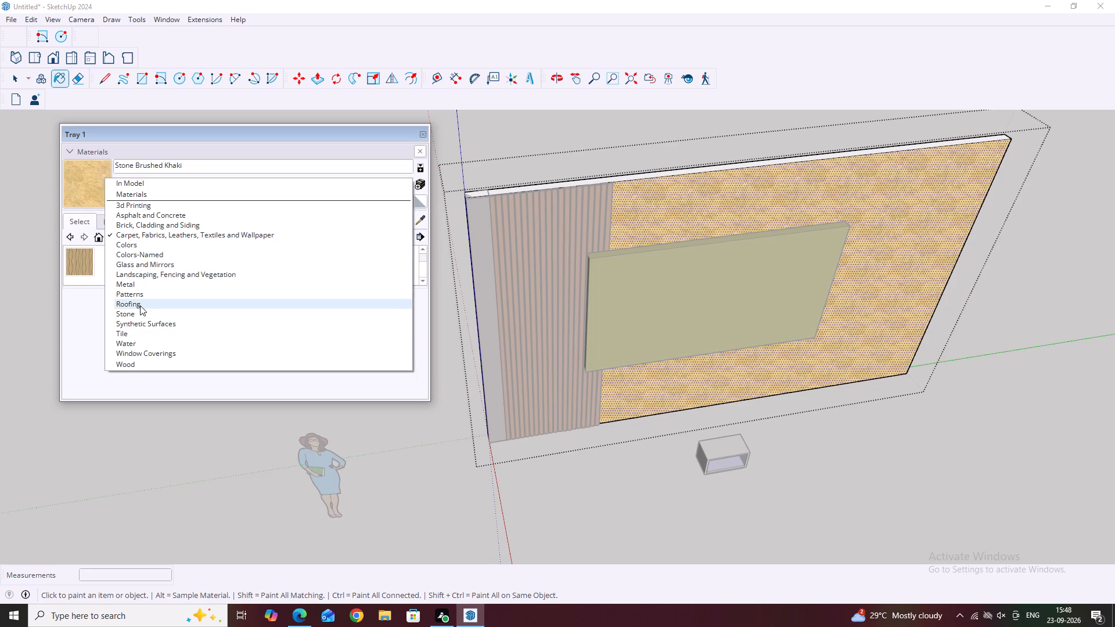
click(145, 323)
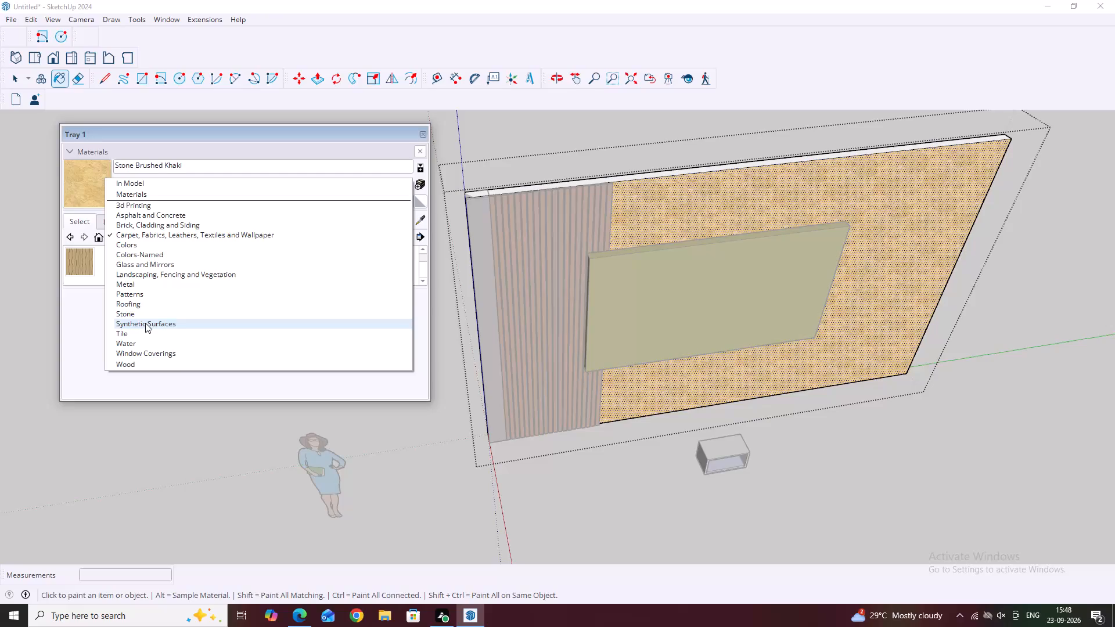
scroll(229, 269, down, 5)
scroll(229, 266, up, 2)
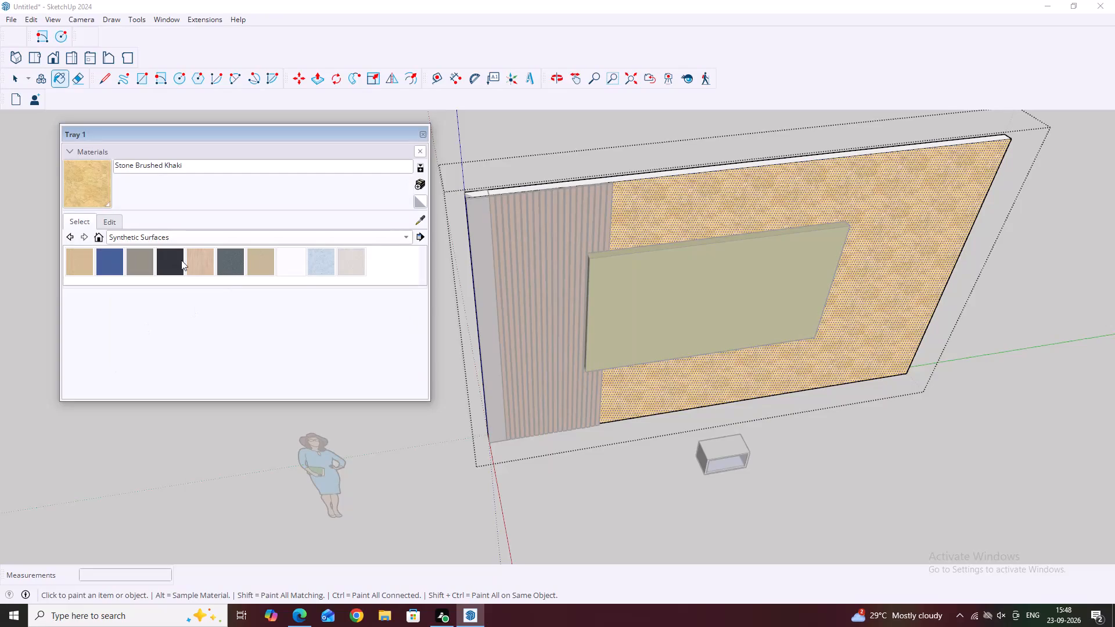
click(210, 265)
click(707, 211)
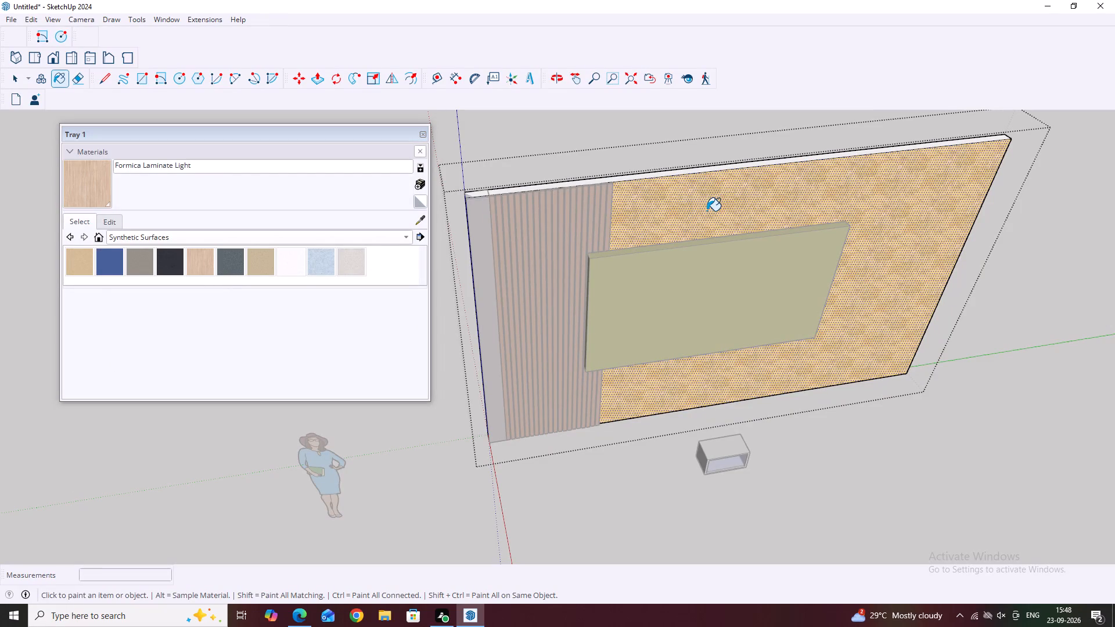
Repaint the large wall's front face with Stone Brushed Khaki from the Stone collection and leave the wall's group.
middle_drag(742, 238, 721, 174)
middle_drag(717, 287, 711, 261)
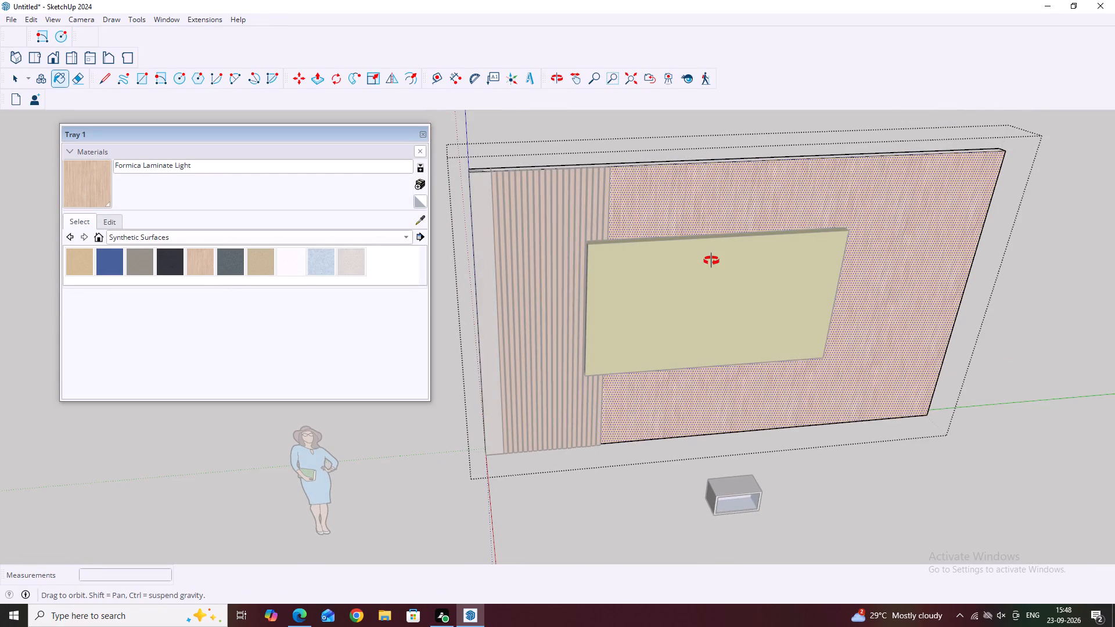
middle_drag(711, 261, 676, 176)
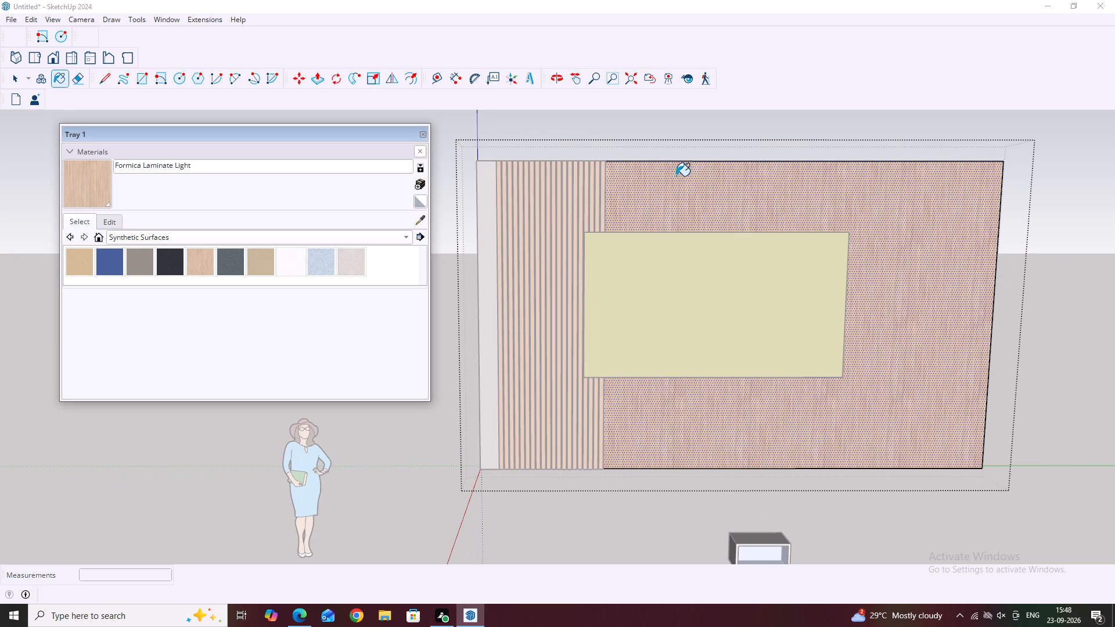
click(239, 240)
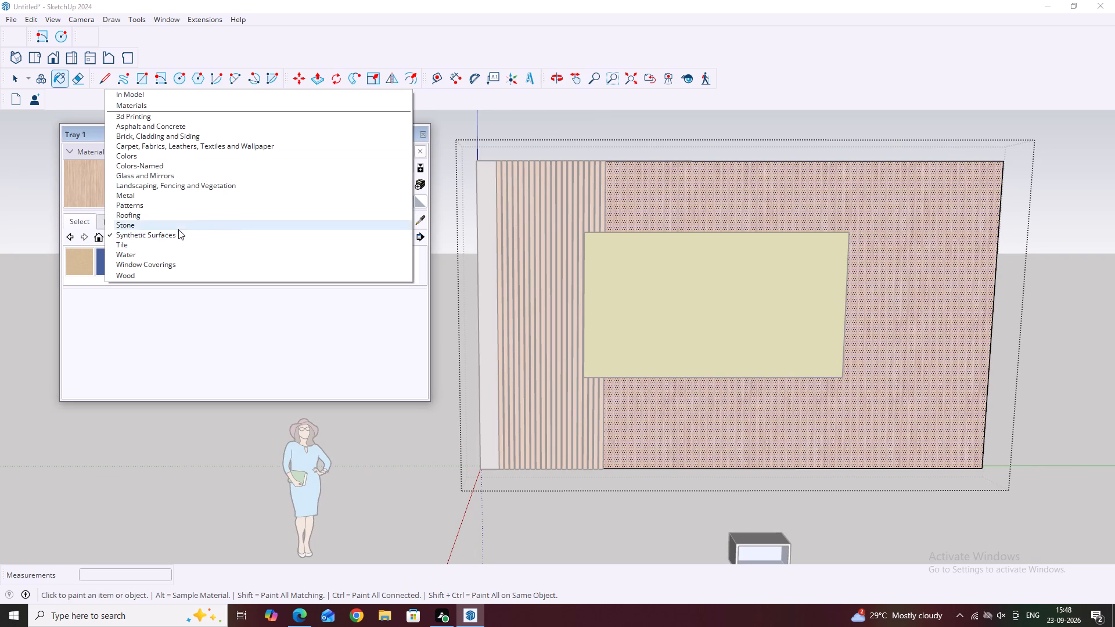
click(178, 229)
click(231, 271)
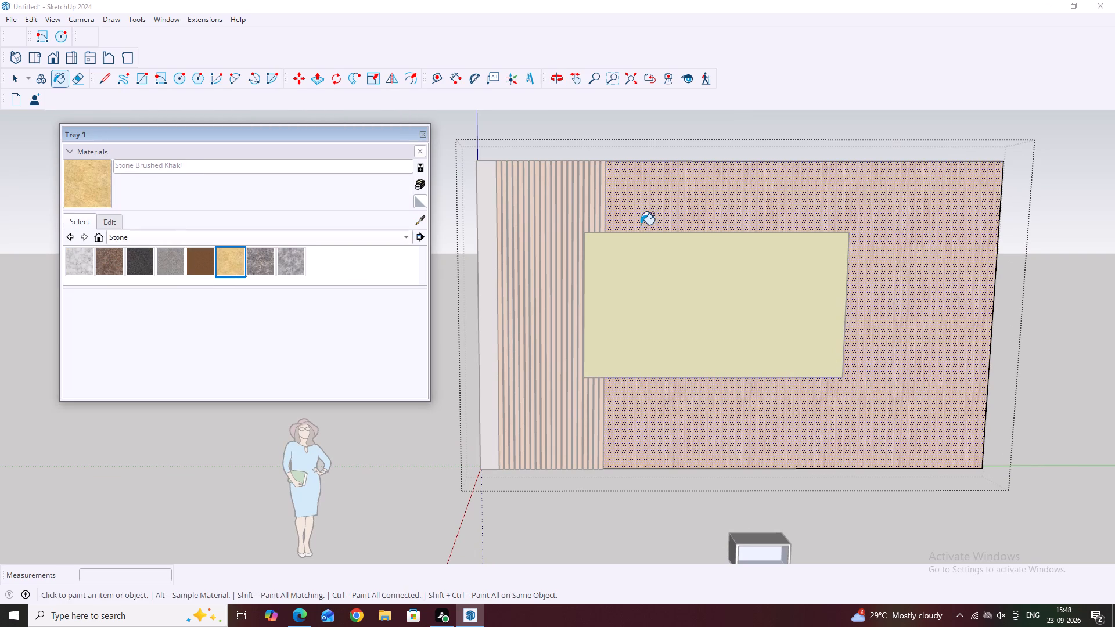
click(717, 218)
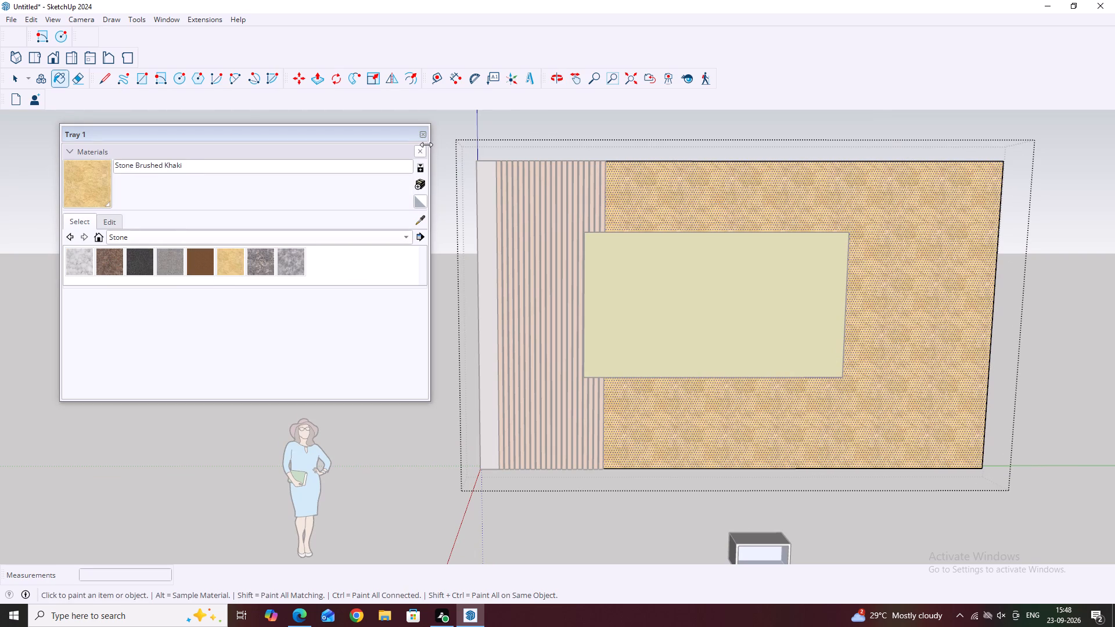
click(423, 136)
middle_drag(440, 351, 610, 482)
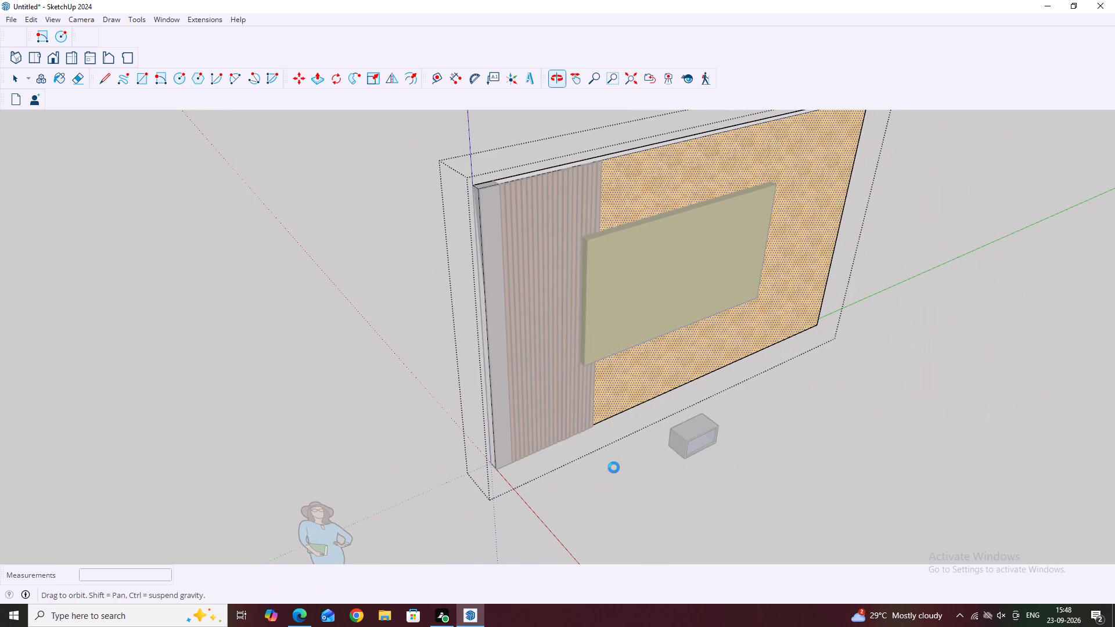
key(space)
click(616, 477)
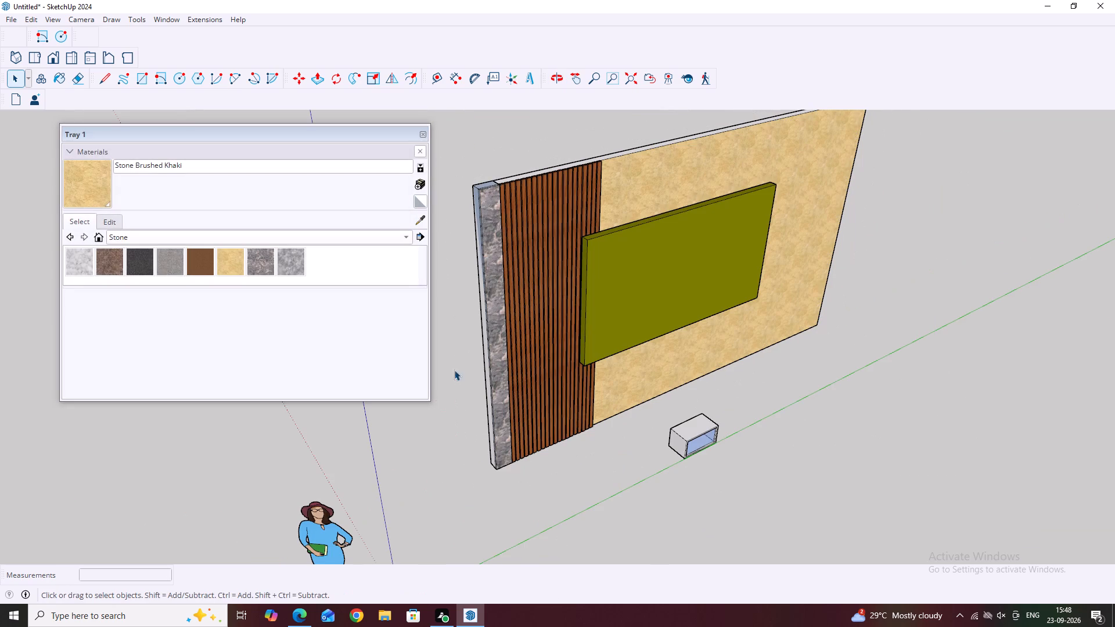
click(423, 131)
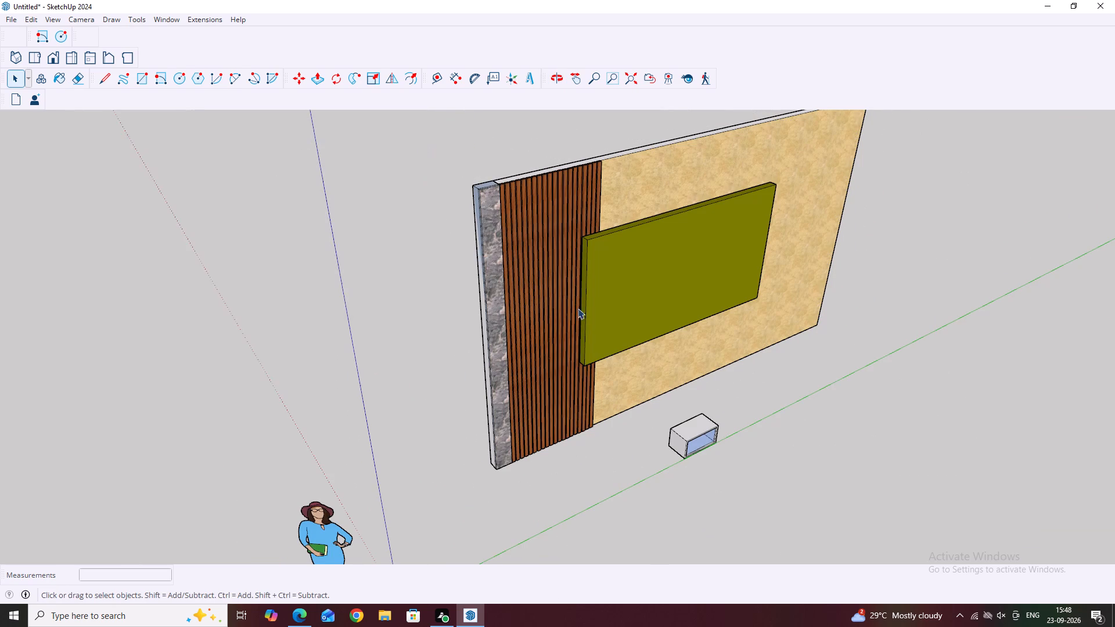
Examine the whole wall with its slats, slab and stone finish from the front and from farther away.
scroll(591, 315, down, 3)
middle_drag(772, 308, 608, 221)
middle_drag(664, 318, 679, 381)
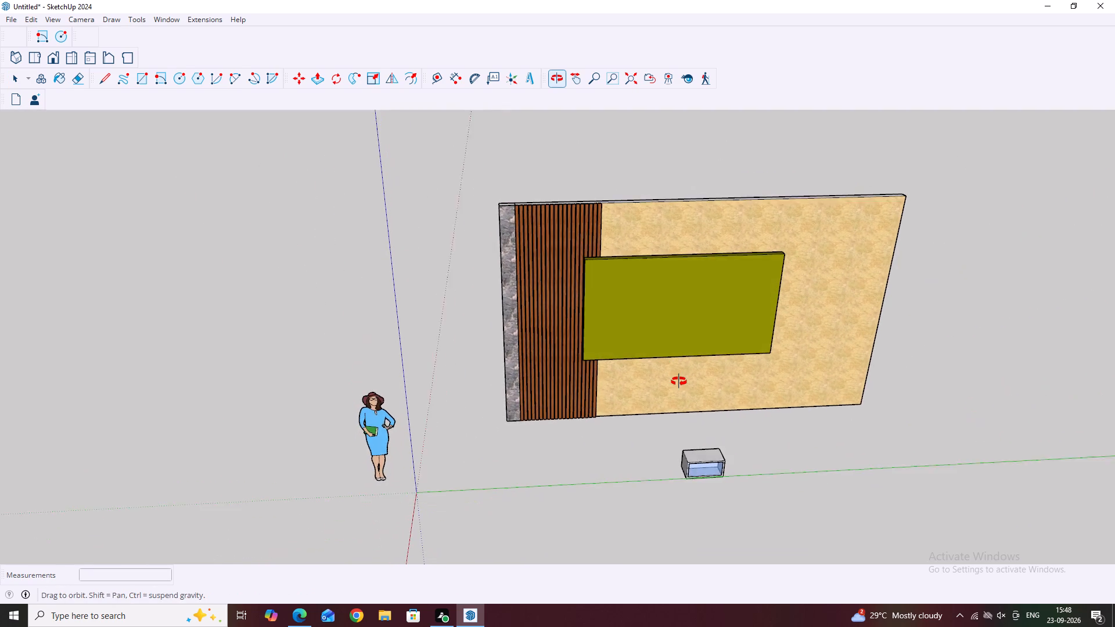
middle_drag(679, 381, 672, 386)
scroll(635, 319, down, 3)
middle_drag(728, 273, 699, 274)
middle_drag(834, 374, 816, 314)
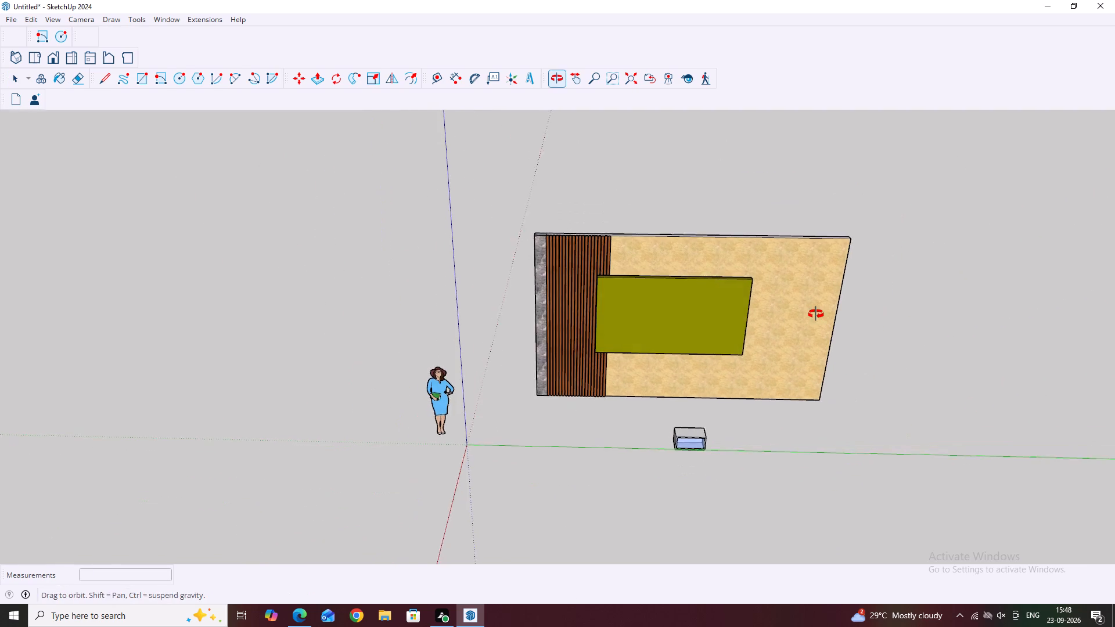
middle_drag(816, 314, 828, 269)
Open the small glass-fronted box below the wall for editing and select its top face.
scroll(686, 462, up, 4)
middle_drag(683, 441, 715, 457)
middle_drag(735, 435, 768, 514)
scroll(691, 406, up, 2)
click(687, 412)
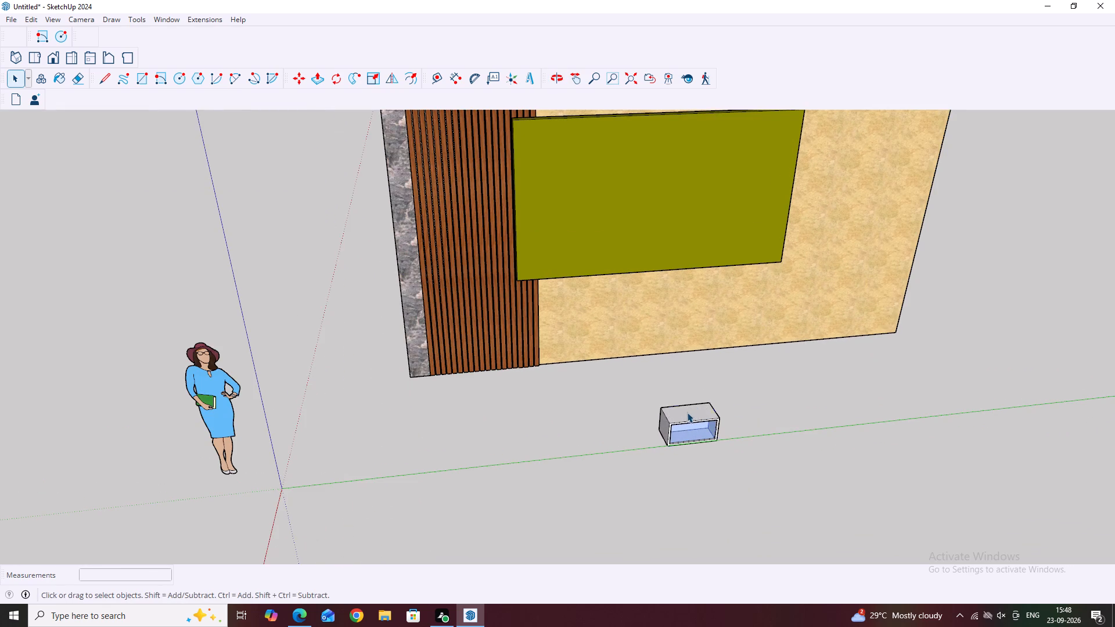
middle_drag(699, 423, 684, 344)
scroll(692, 453, up, 3)
scroll(720, 412, up, 2)
middle_drag(720, 412, 718, 398)
middle_drag(721, 452, 771, 401)
middle_drag(675, 445, 714, 481)
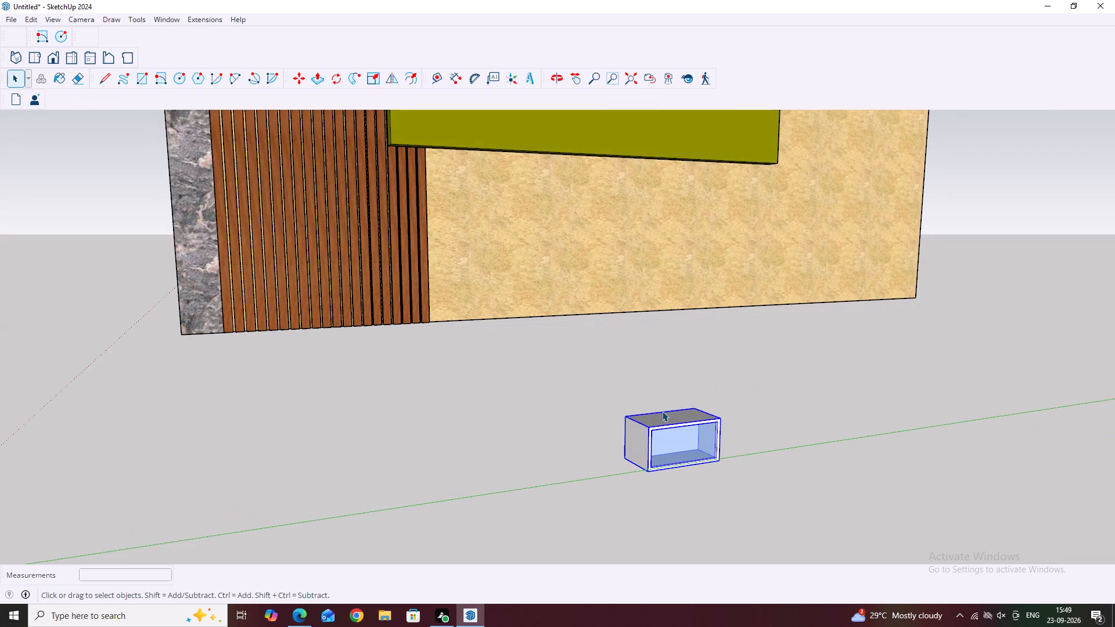
double_click(666, 418)
click(667, 418)
middle_drag(669, 423, 695, 457)
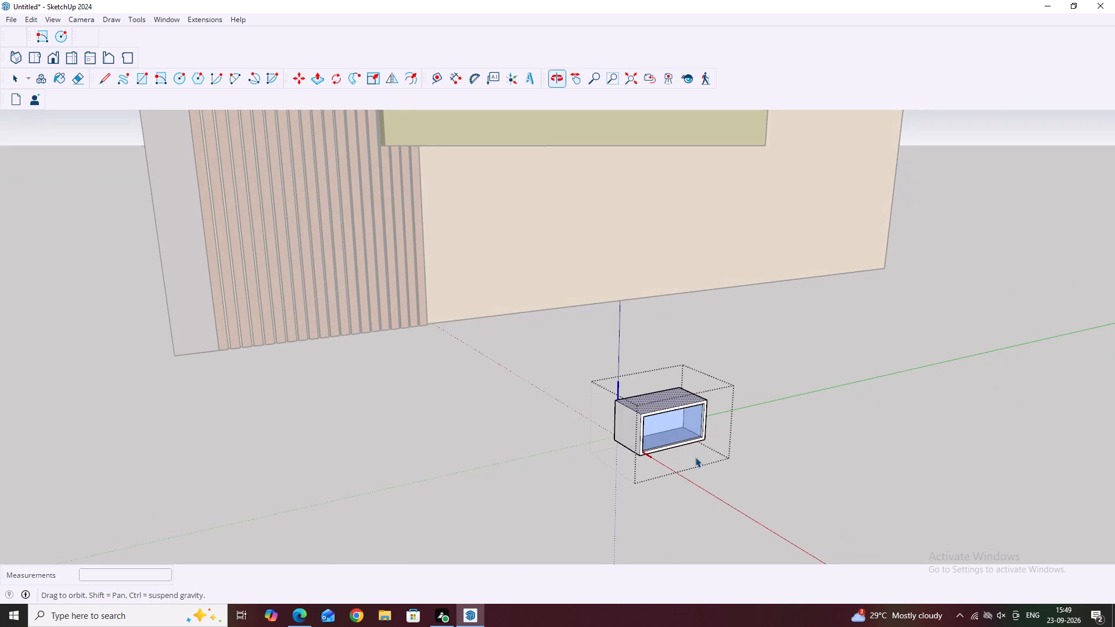
Browse the Synthetic Surfaces, Window Coverings and Tile material collections for a finish for the box.
key(b)
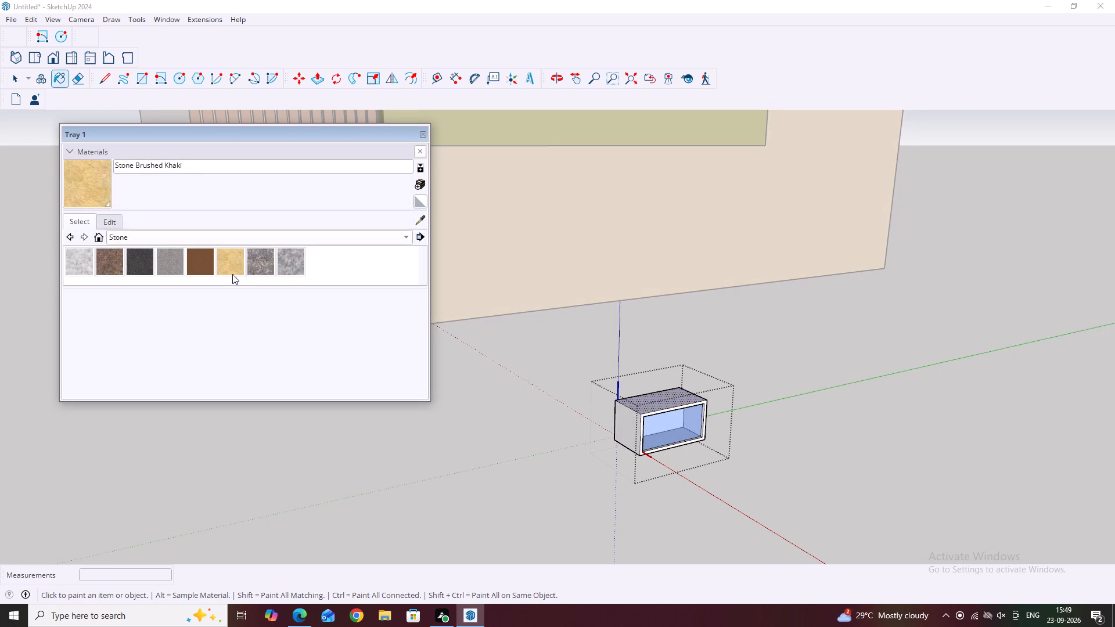
click(307, 239)
click(221, 246)
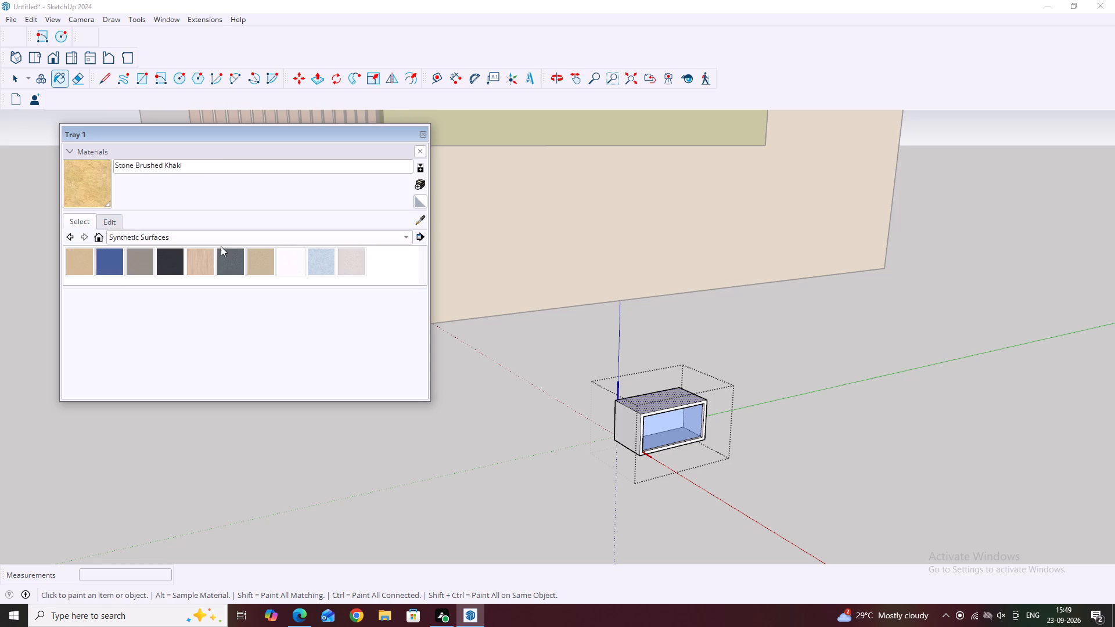
scroll(228, 263, down, 3)
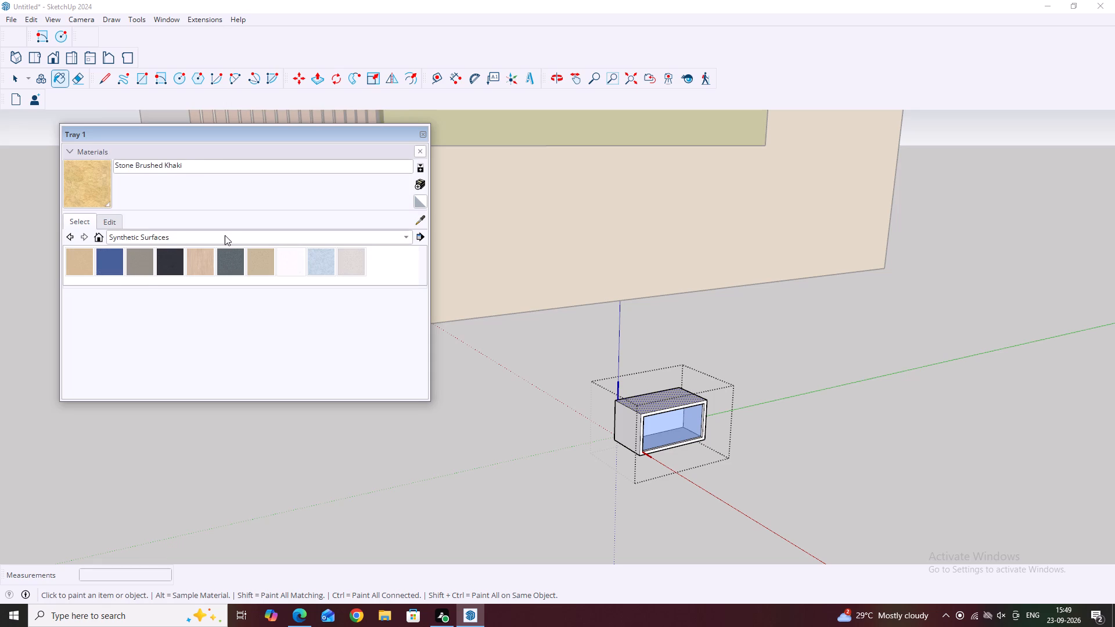
click(225, 235)
click(168, 265)
scroll(262, 266, down, 3)
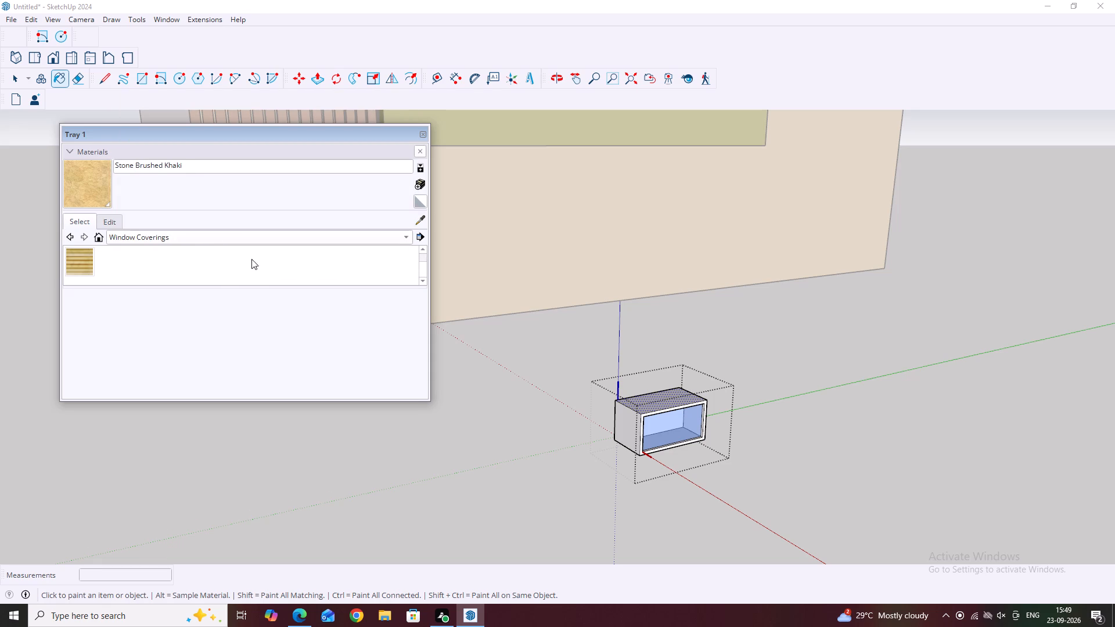
click(189, 236)
click(152, 217)
scroll(179, 260, down, 1)
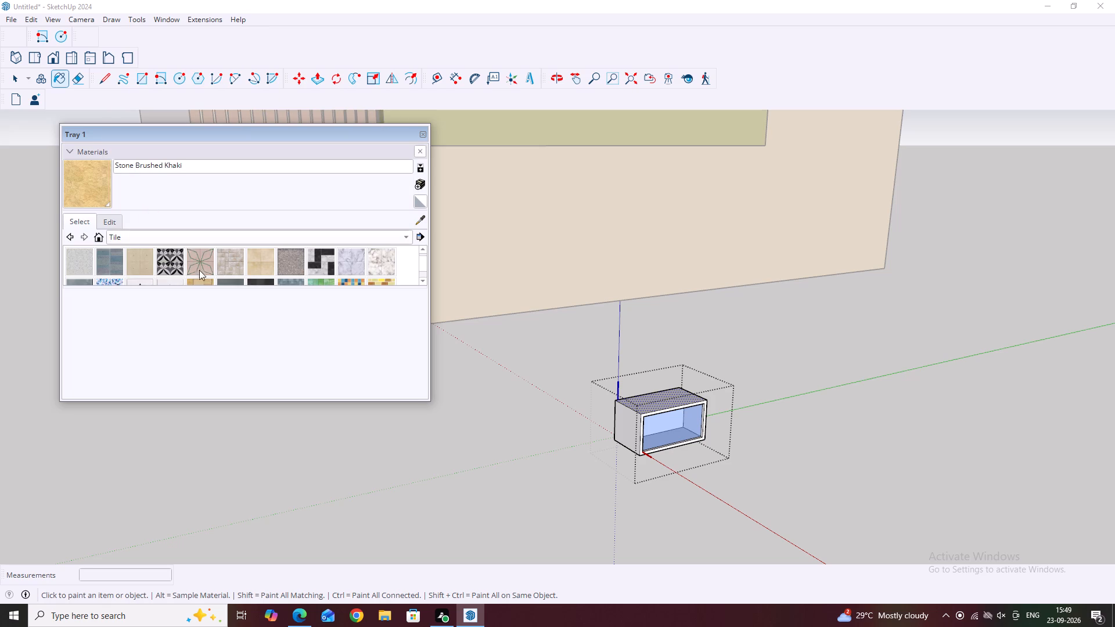
scroll(208, 271, down, 4)
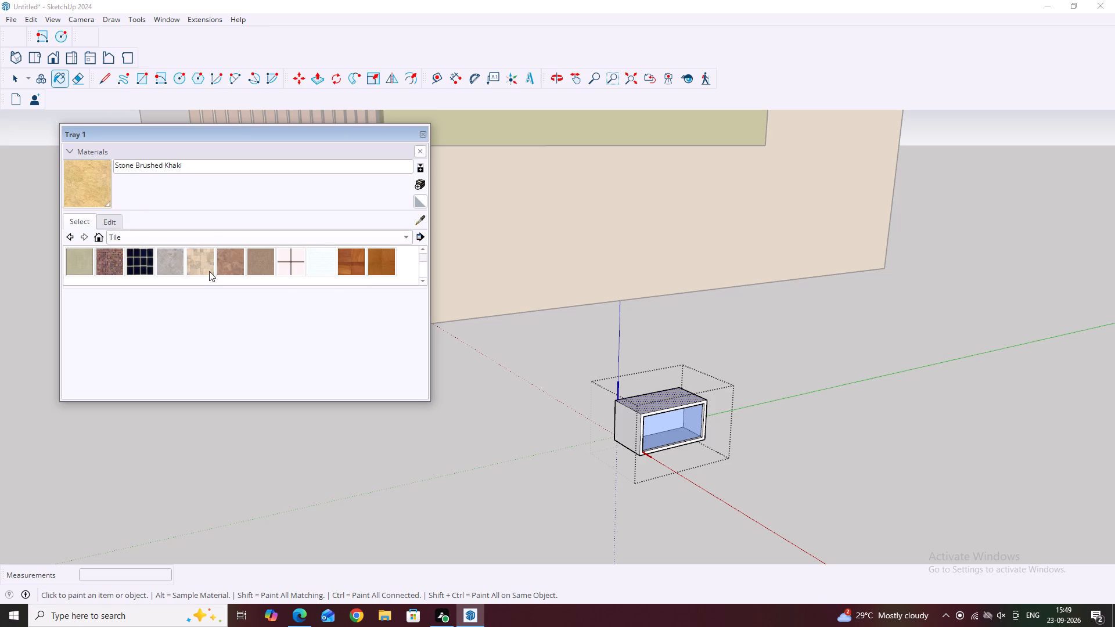
scroll(209, 271, down, 1)
scroll(223, 272, up, 1)
scroll(301, 271, up, 1)
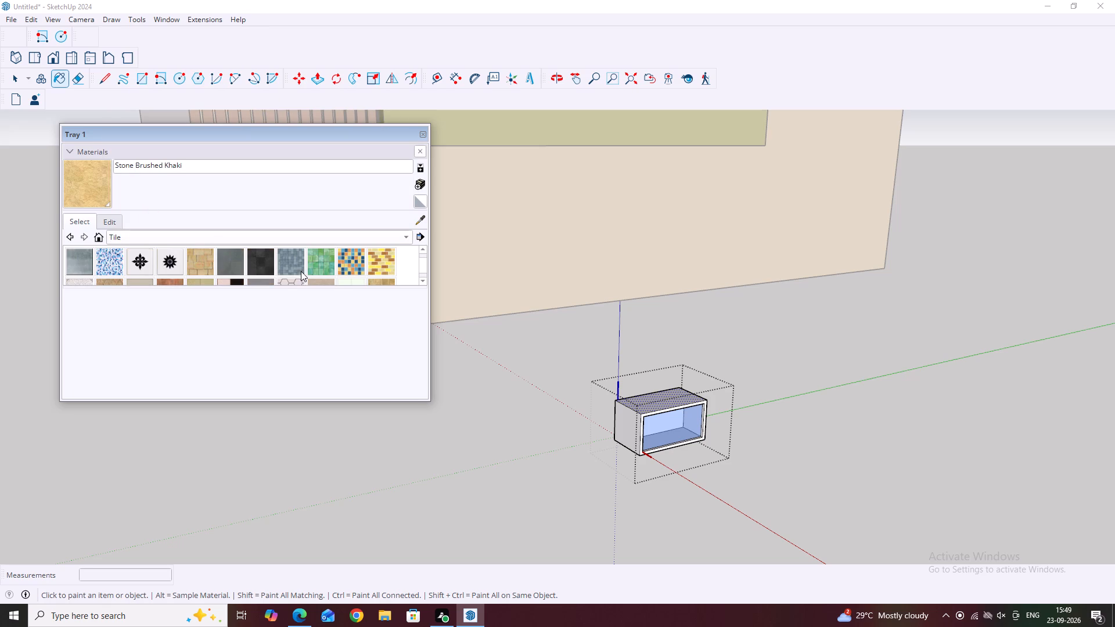
scroll(204, 264, up, 1)
scroll(279, 265, up, 2)
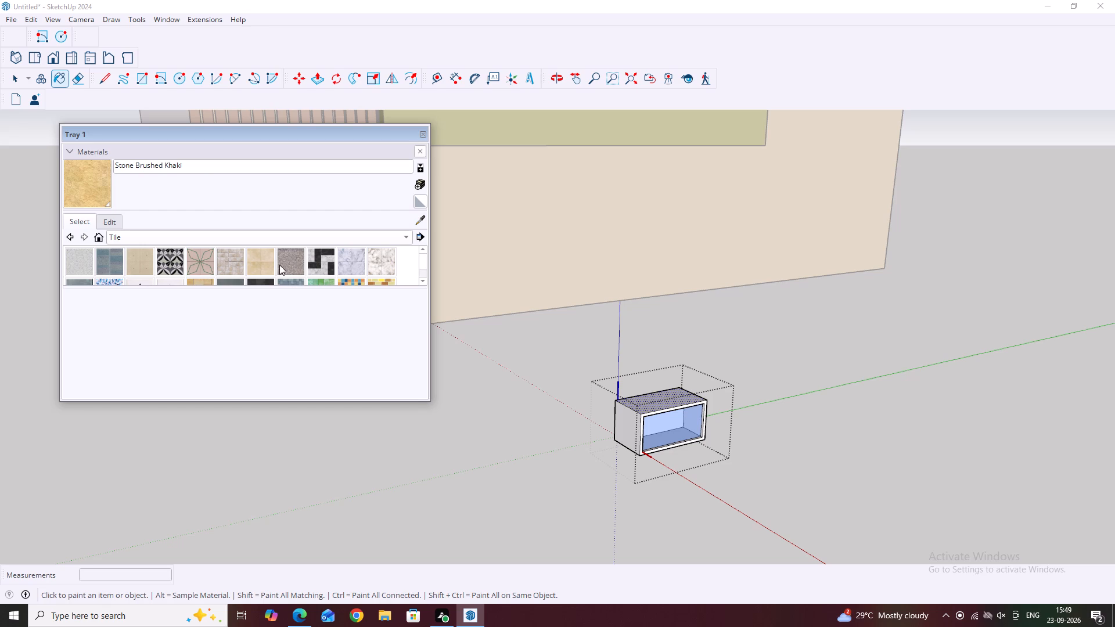
Paint the box's top face and left side face with Wood Plywood Knots from the Wood collection.
click(379, 242)
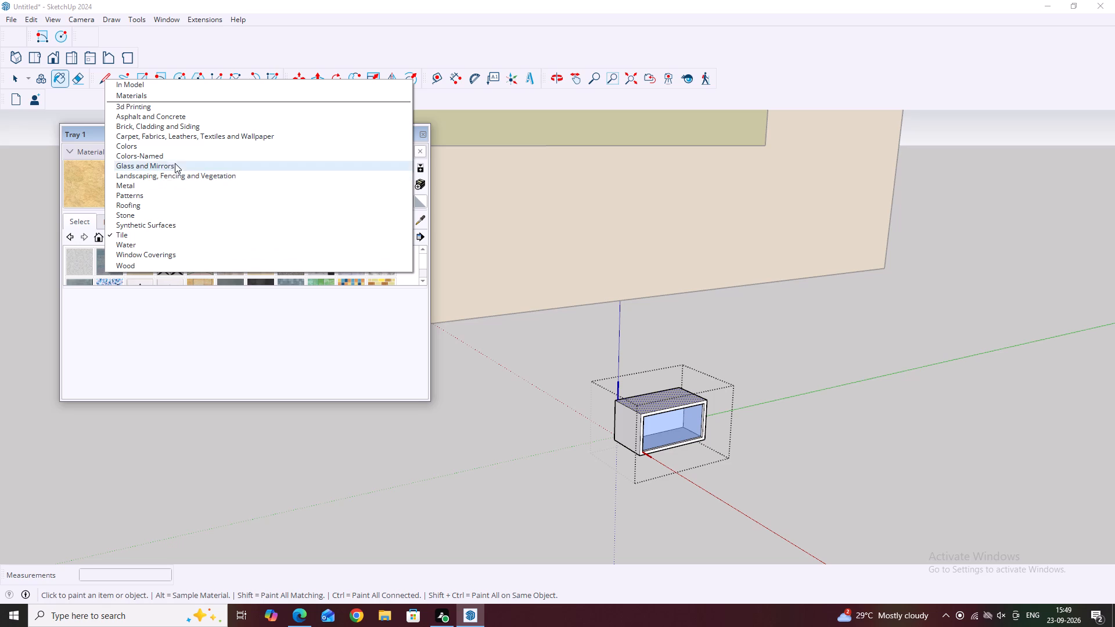
click(158, 265)
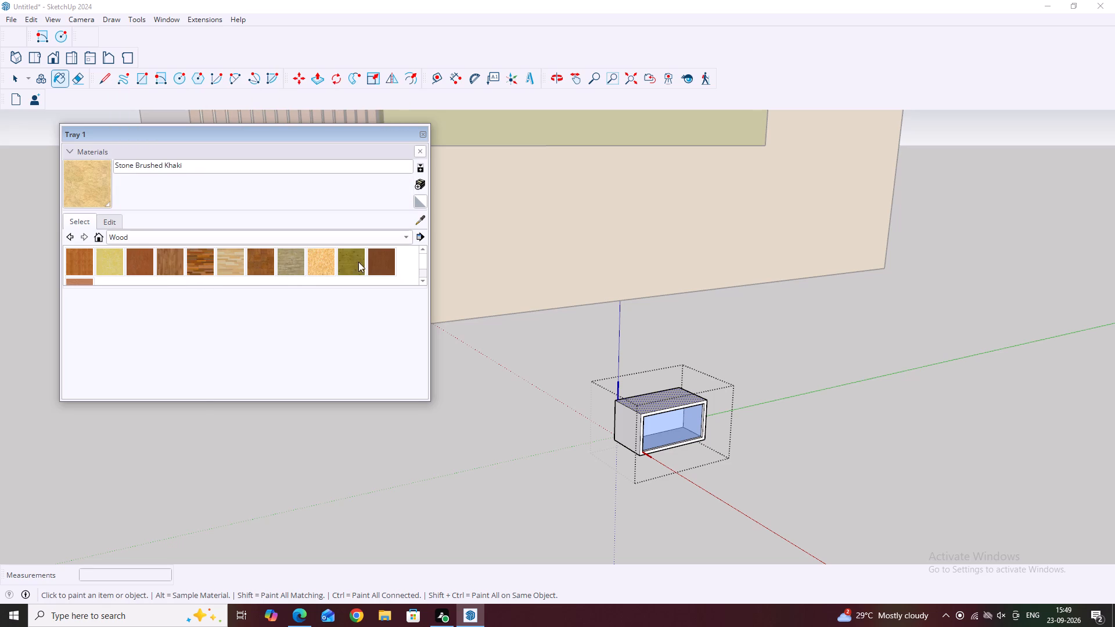
scroll(368, 262, down, 1)
click(355, 260)
scroll(653, 394, up, 1)
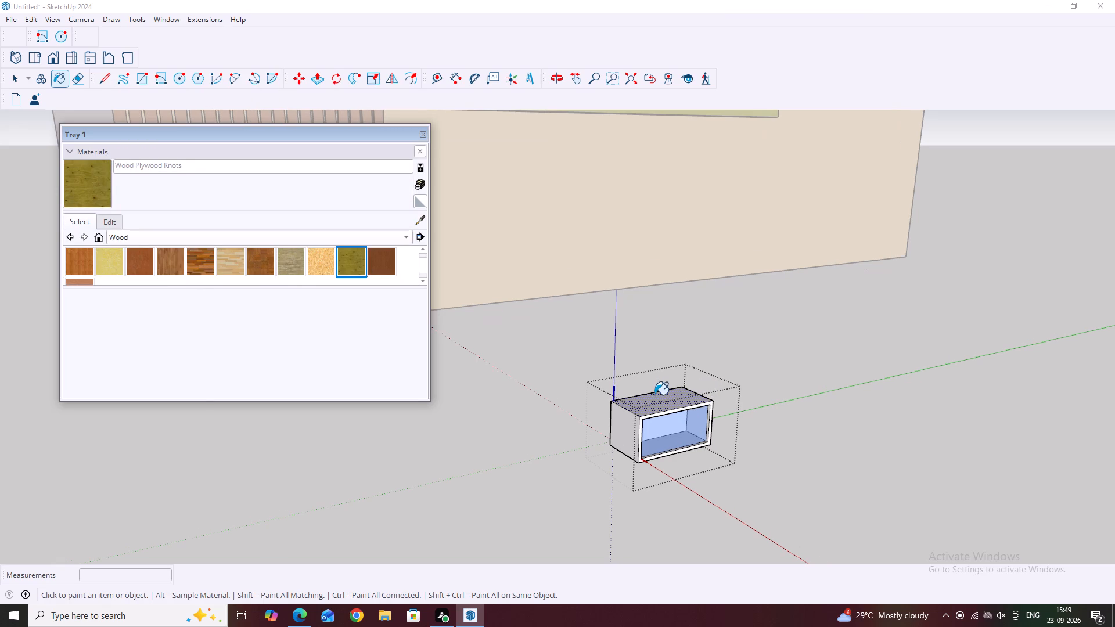
click(655, 397)
middle_drag(632, 437, 699, 409)
click(597, 433)
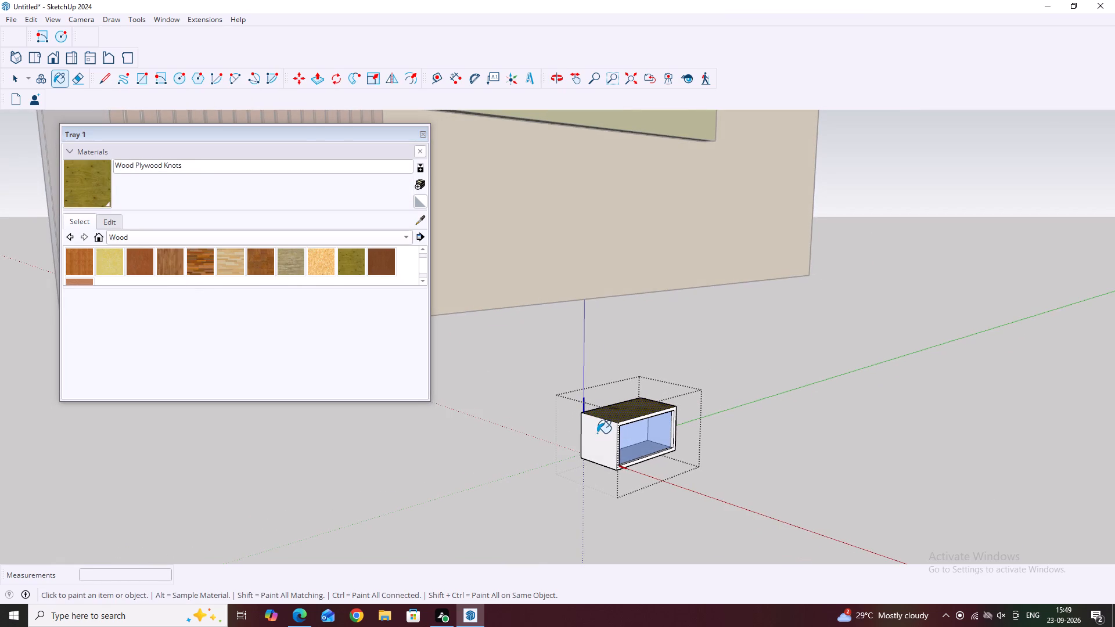
middle_drag(666, 488, 645, 389)
scroll(667, 448, down, 2)
middle_drag(663, 452, 670, 481)
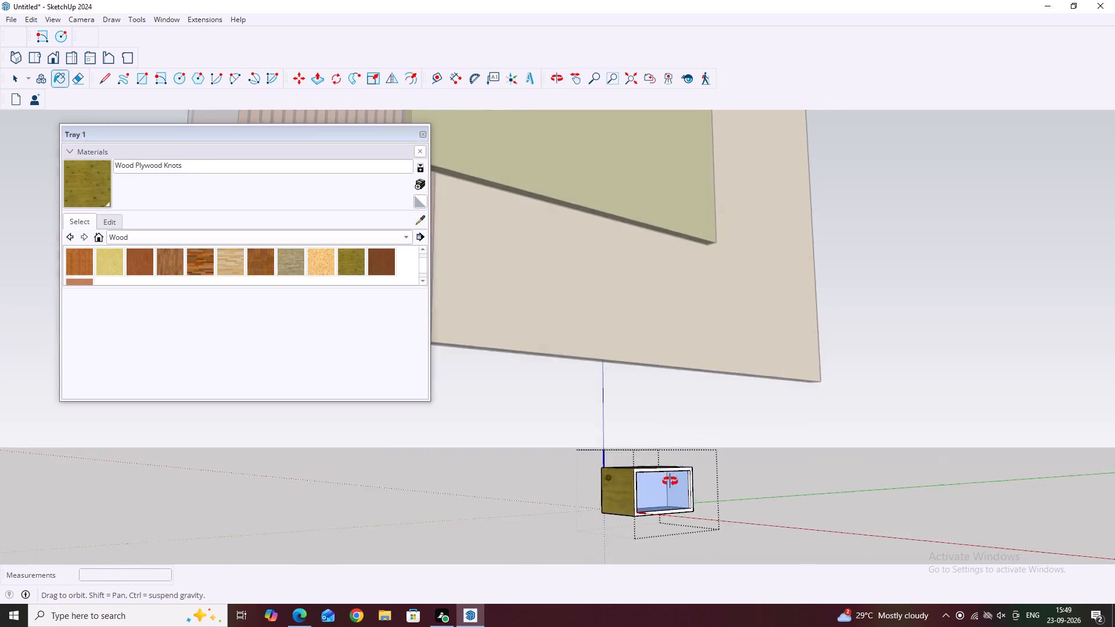
middle_drag(670, 481, 700, 571)
click(636, 397)
Paint the box's underside and right side face with Wood Plywood Knots.
scroll(651, 397, down, 3)
middle_drag(724, 431, 651, 355)
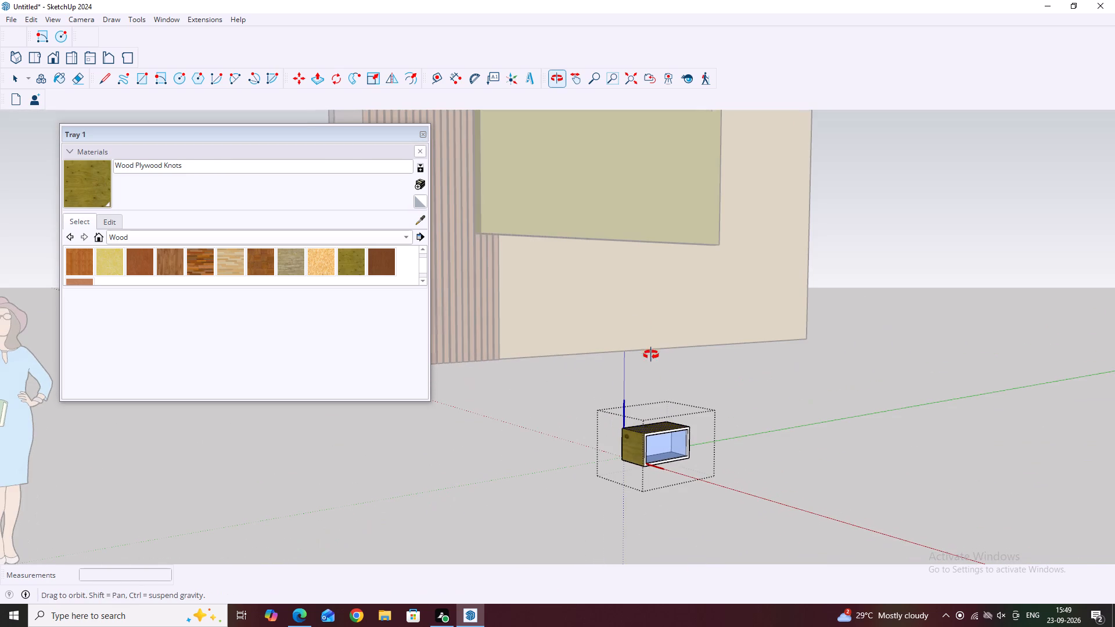
middle_drag(651, 355, 625, 303)
middle_drag(710, 517, 565, 308)
scroll(696, 468, down, 4)
scroll(733, 517, down, 1)
middle_drag(733, 517, 712, 440)
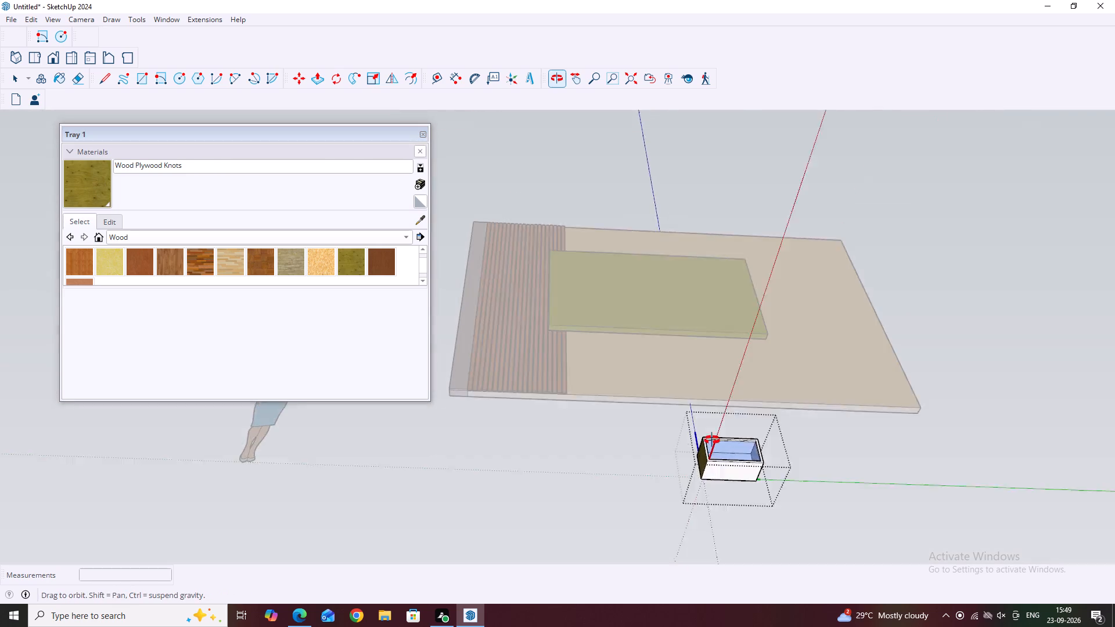
middle_drag(712, 440, 711, 434)
scroll(738, 467, up, 1)
click(739, 471)
click(734, 464)
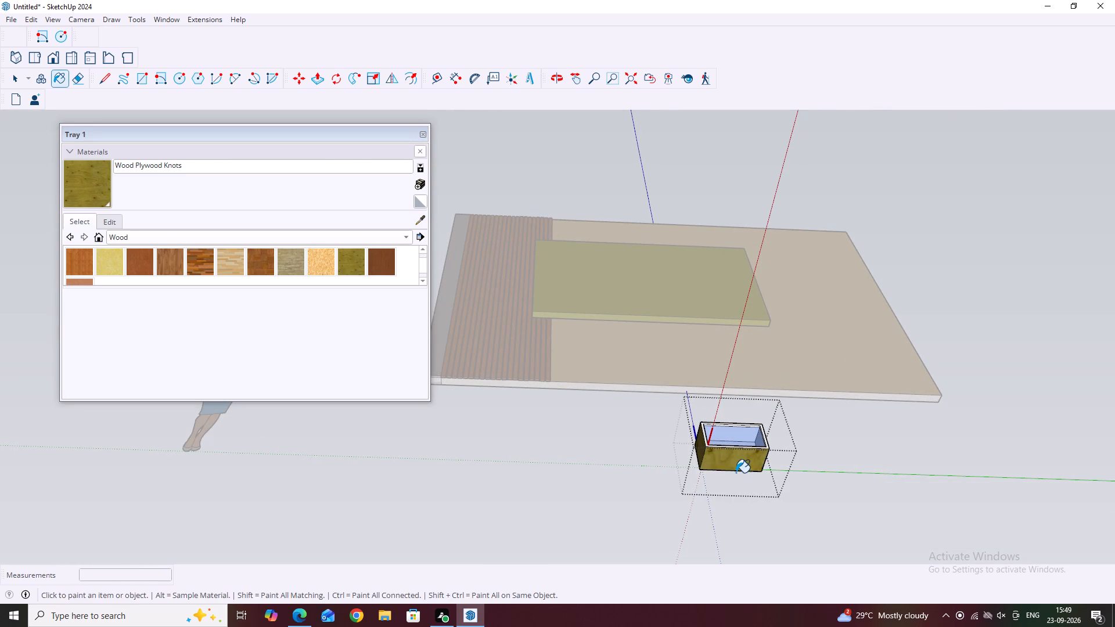
middle_drag(772, 462, 583, 482)
middle_drag(746, 367, 682, 513)
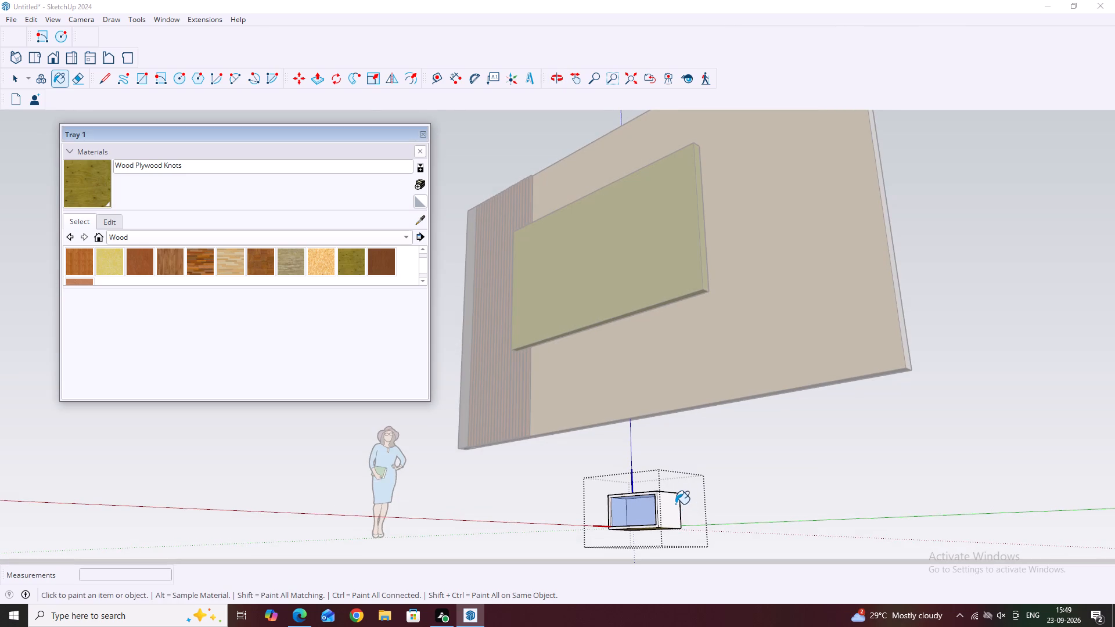
click(675, 508)
Paint the central panel of the box's back with Wood Plywood Knots.
scroll(661, 500, down, 3)
middle_drag(655, 500, 824, 576)
middle_drag(616, 508, 751, 511)
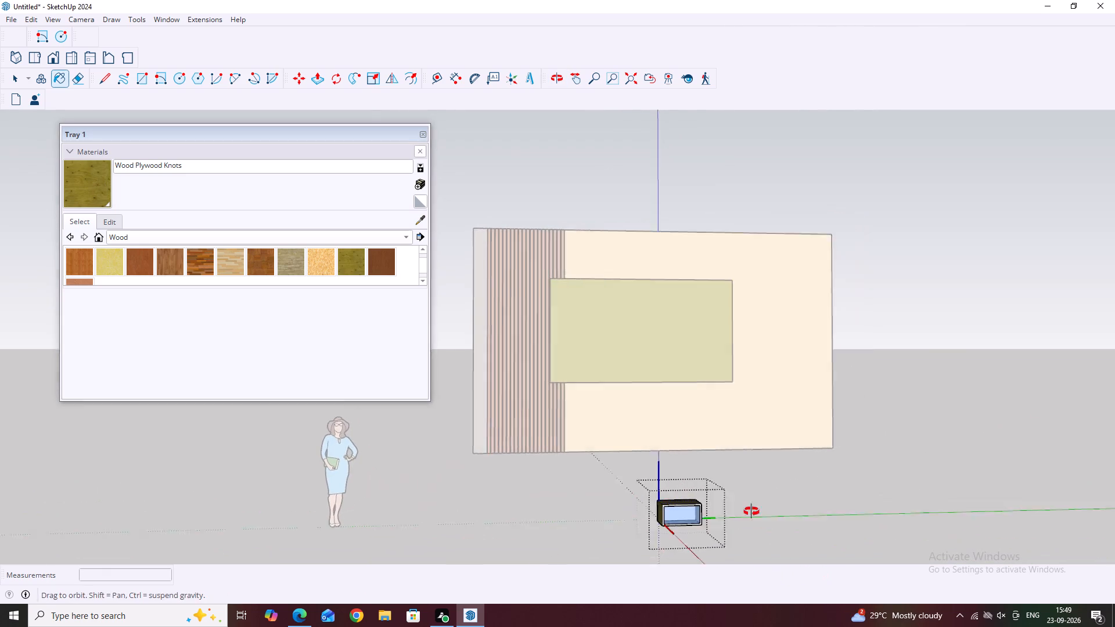
middle_drag(751, 511, 811, 482)
middle_drag(596, 502, 811, 491)
middle_drag(457, 513, 734, 503)
middle_drag(393, 529, 631, 508)
scroll(375, 491, up, 1)
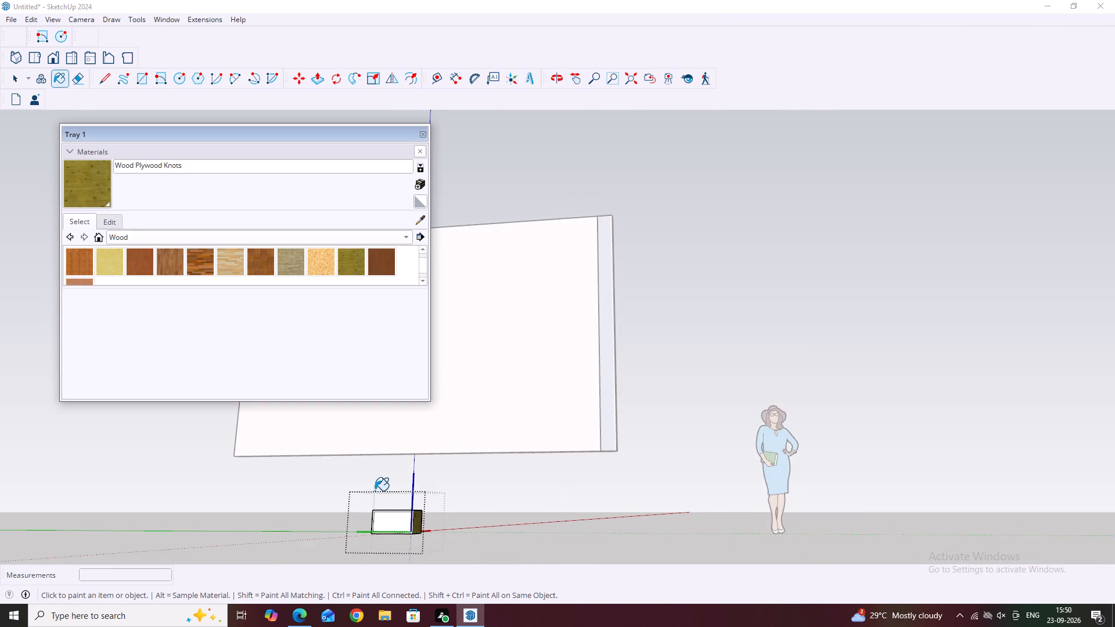
scroll(375, 491, up, 1)
click(417, 525)
scroll(408, 523, up, 7)
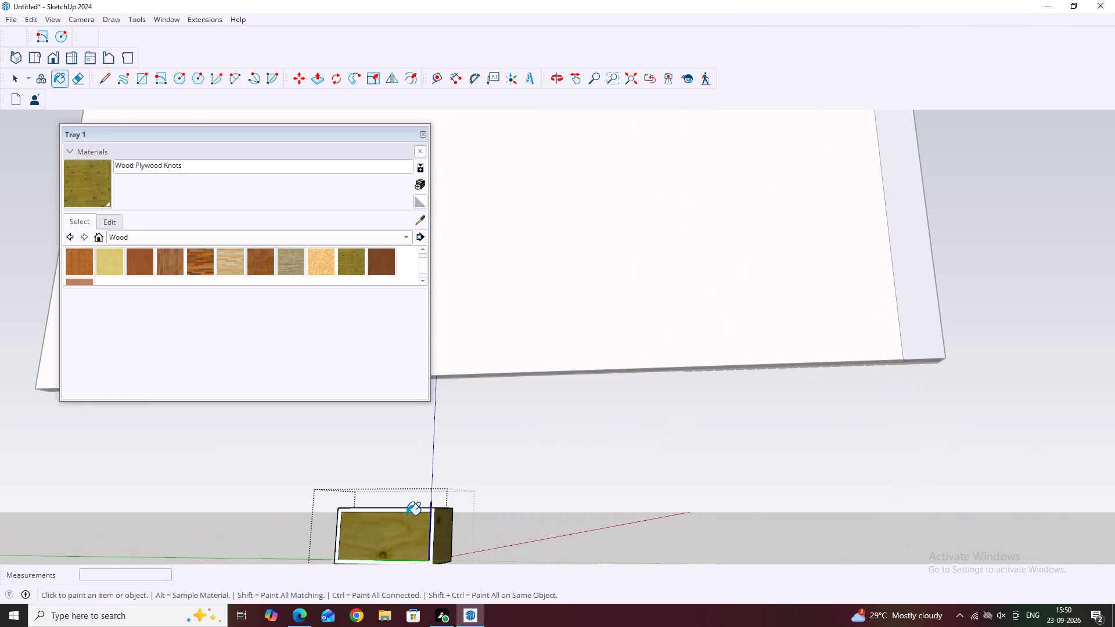
Paint the border around the box's back panel and the box's front frame with Wood Plywood Knots.
click(410, 509)
scroll(418, 508, down, 4)
middle_drag(679, 472, 366, 423)
scroll(381, 423, down, 5)
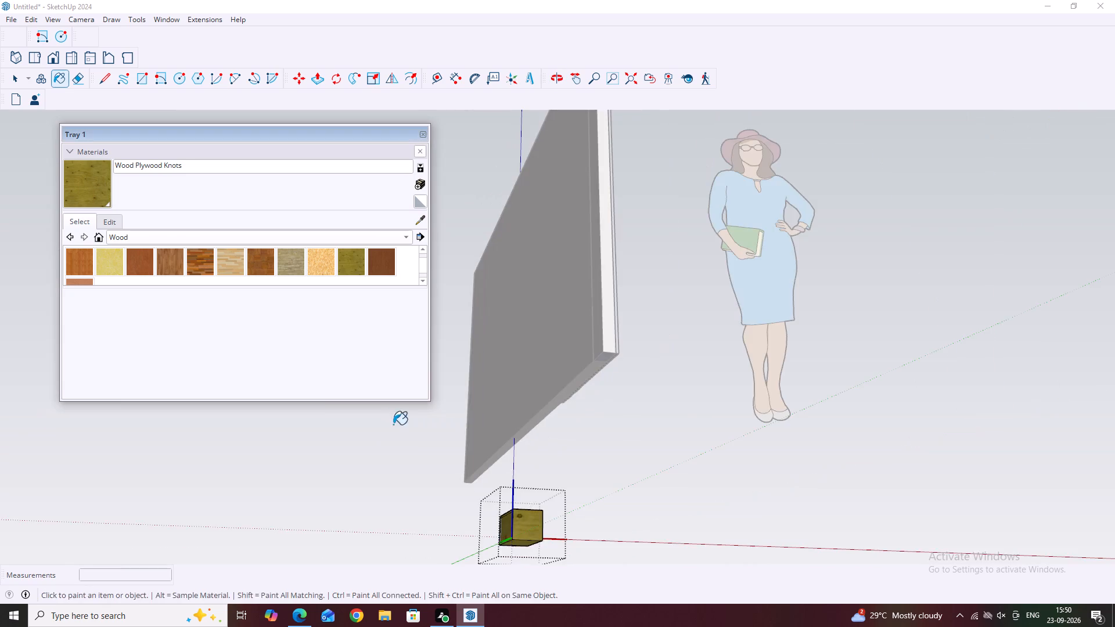
middle_drag(696, 427, 451, 422)
middle_drag(772, 369, 682, 518)
middle_drag(746, 302, 701, 383)
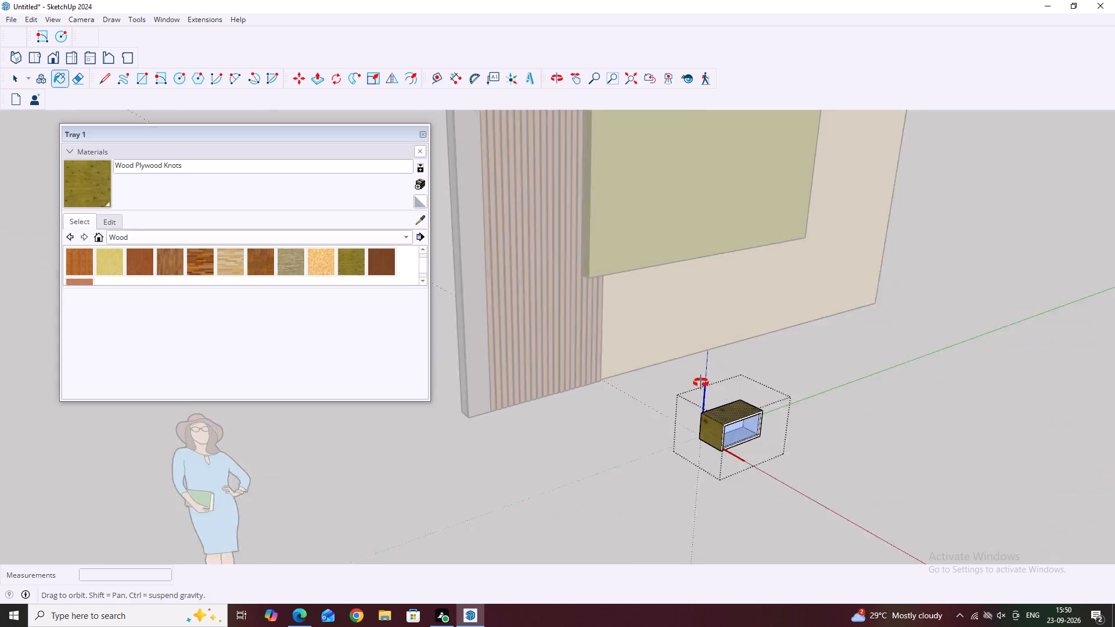
middle_drag(701, 383, 708, 435)
middle_drag(787, 409, 674, 349)
scroll(933, 509, up, 8)
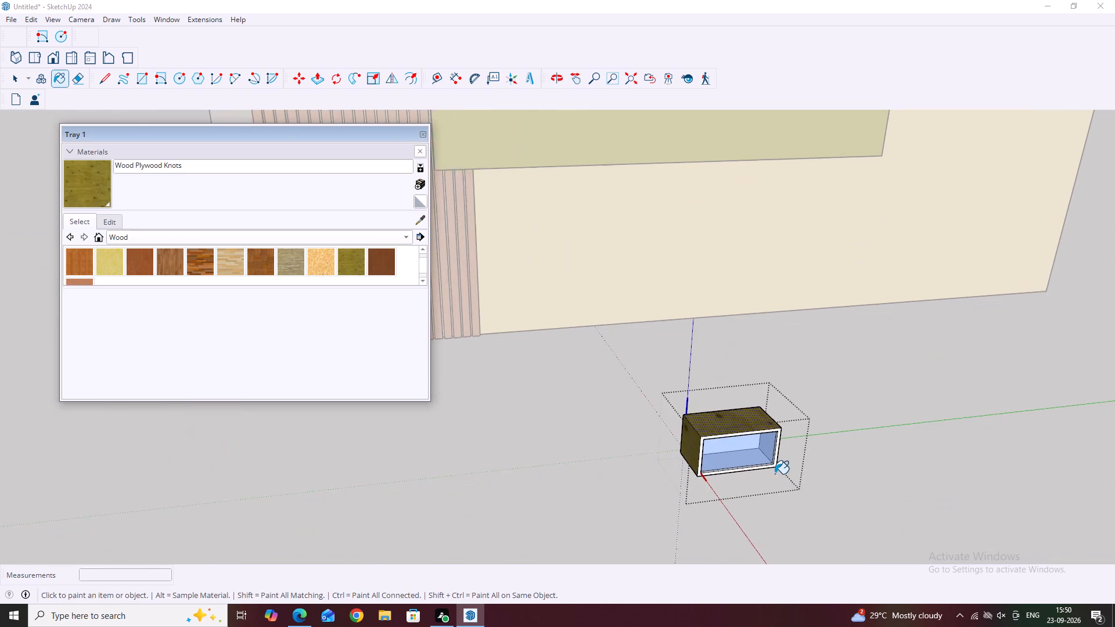
scroll(775, 474, up, 13)
middle_drag(790, 467, 739, 416)
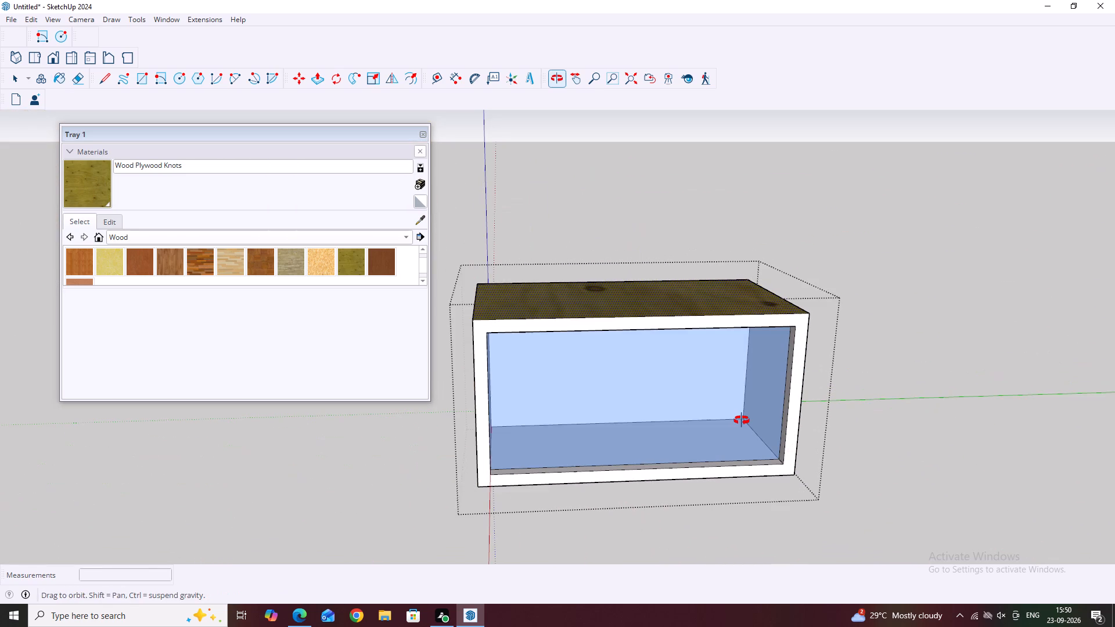
click(767, 474)
Paint the bottom and right inner edges of the box's front frame with Wood Plywood Knots.
middle_drag(779, 481, 848, 554)
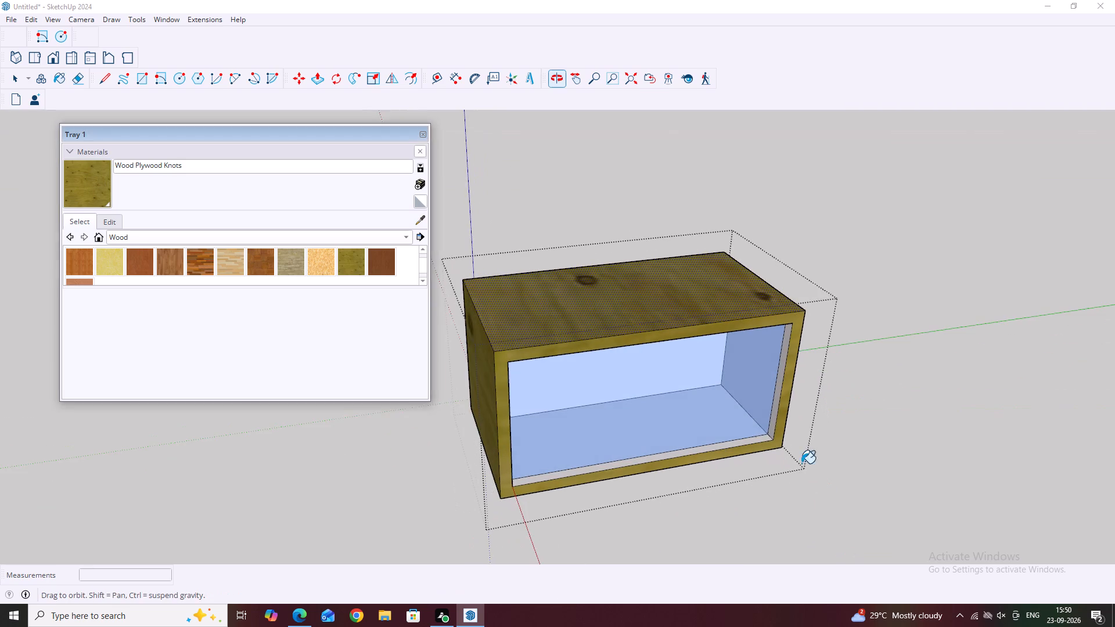
middle_drag(748, 447, 772, 464)
scroll(701, 430, up, 3)
click(702, 445)
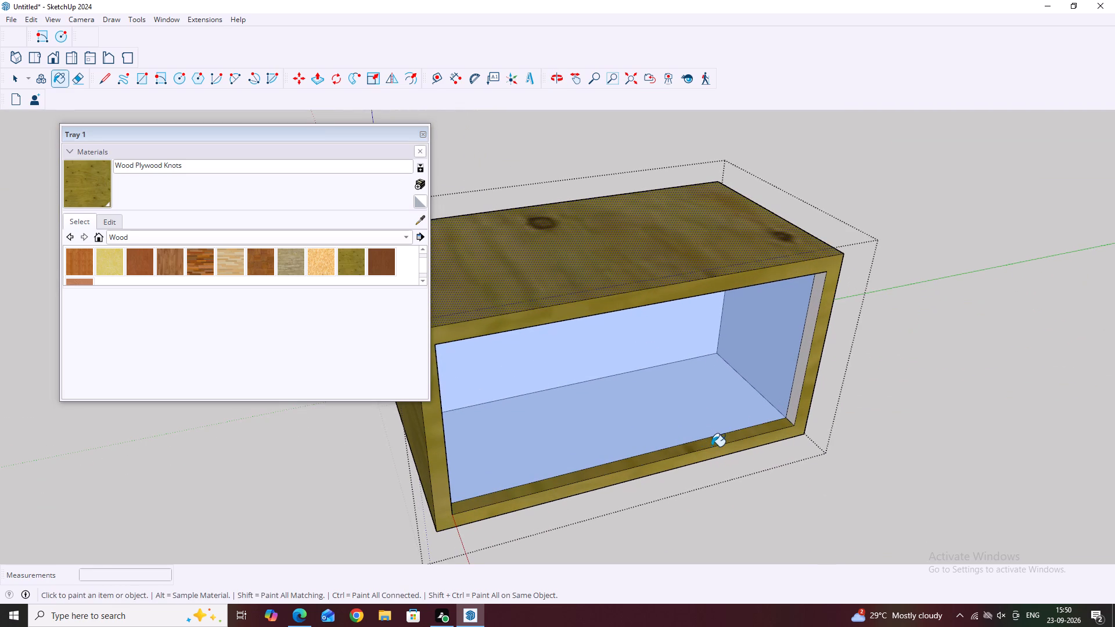
middle_drag(797, 397, 792, 289)
scroll(801, 311, up, 2)
middle_click(801, 311)
middle_drag(803, 327, 806, 329)
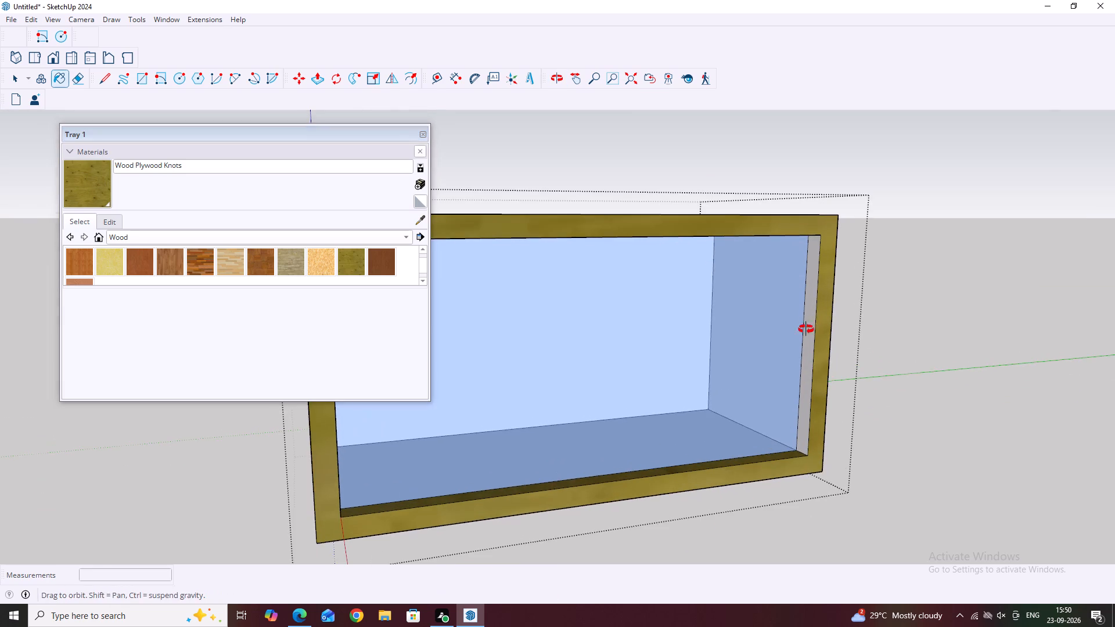
middle_drag(806, 329, 825, 265)
scroll(825, 265, up, 1)
scroll(818, 312, up, 2)
click(801, 323)
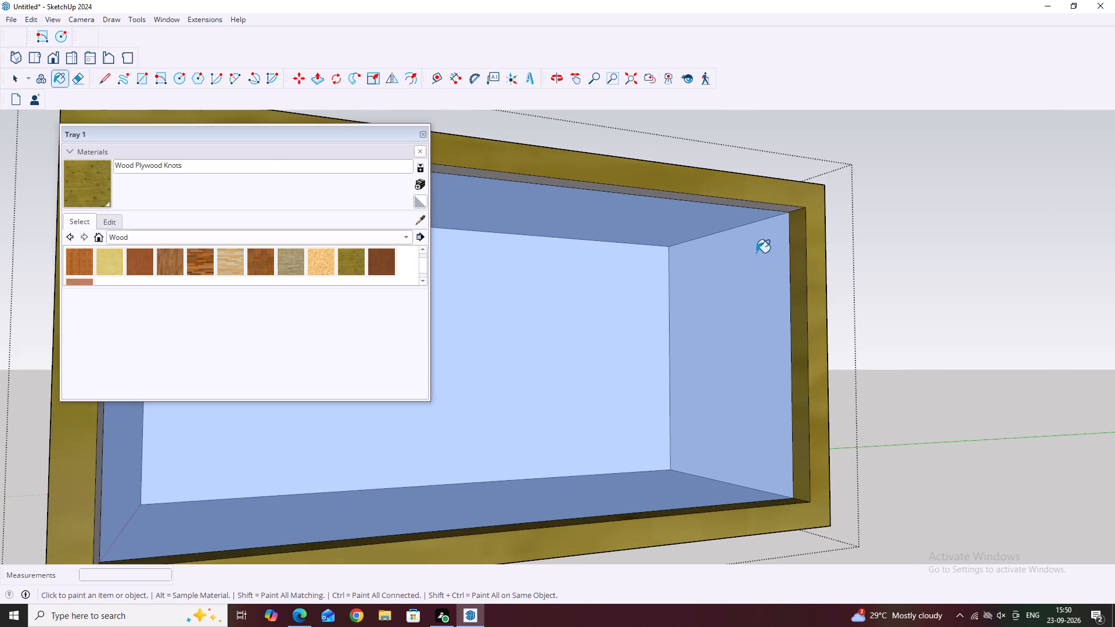
Paint the top and left inner edges of the box's front frame with Wood Plywood Knots.
middle_drag(736, 247, 734, 156)
scroll(731, 170, up, 2)
click(728, 174)
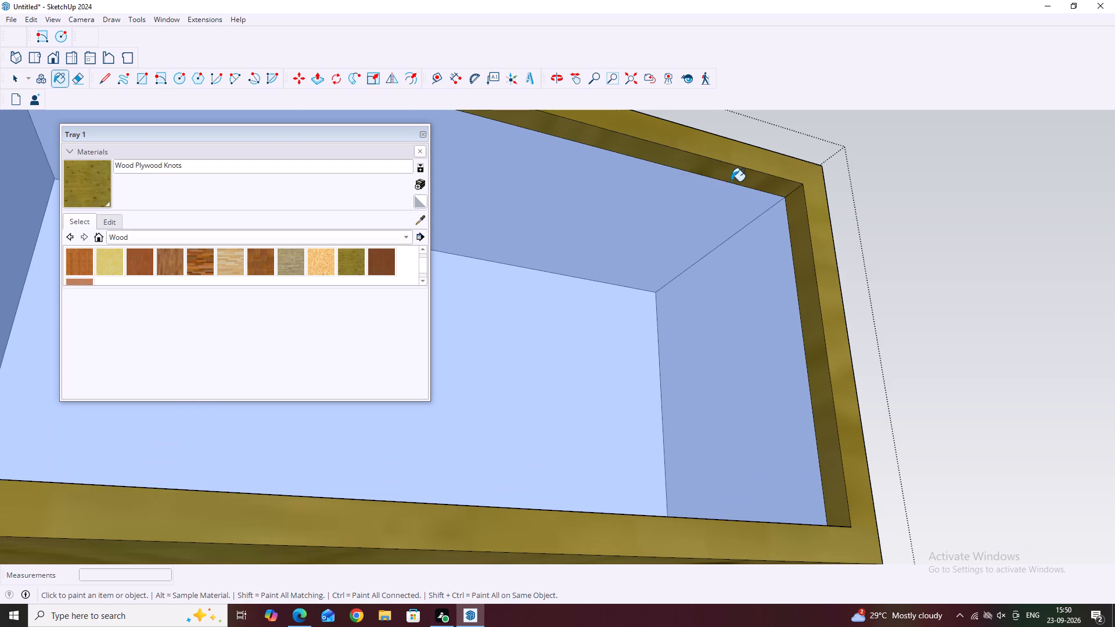
scroll(808, 232, down, 4)
middle_drag(823, 276, 955, 377)
scroll(955, 377, down, 4)
middle_drag(920, 366, 527, 491)
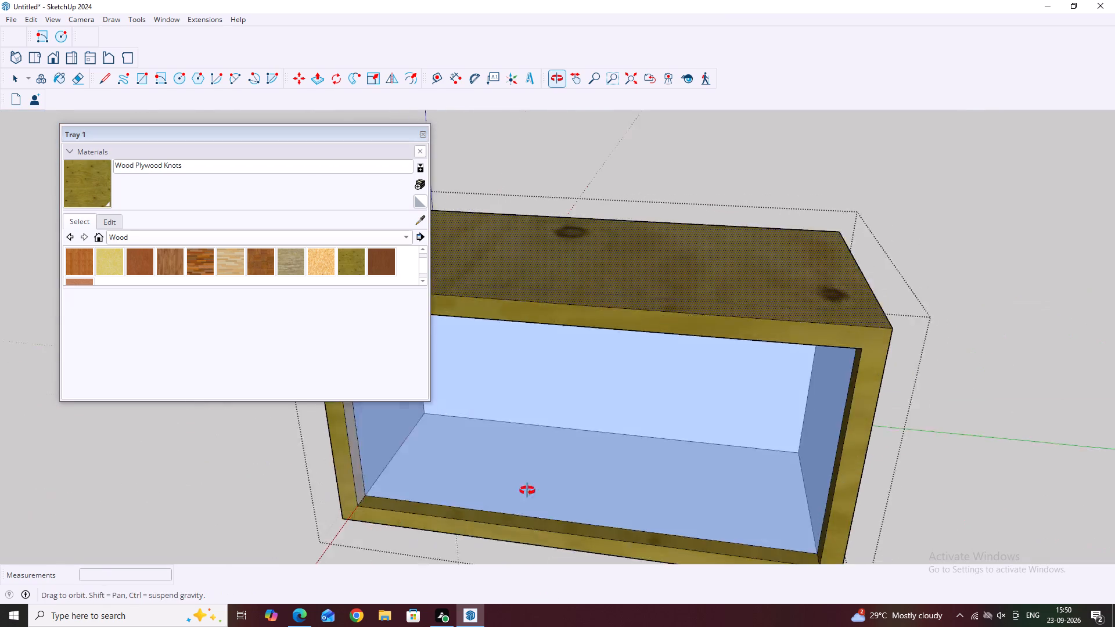
middle_drag(527, 491, 380, 465)
middle_drag(341, 445, 404, 476)
scroll(397, 463, down, 2)
scroll(358, 441, up, 2)
scroll(336, 434, down, 2)
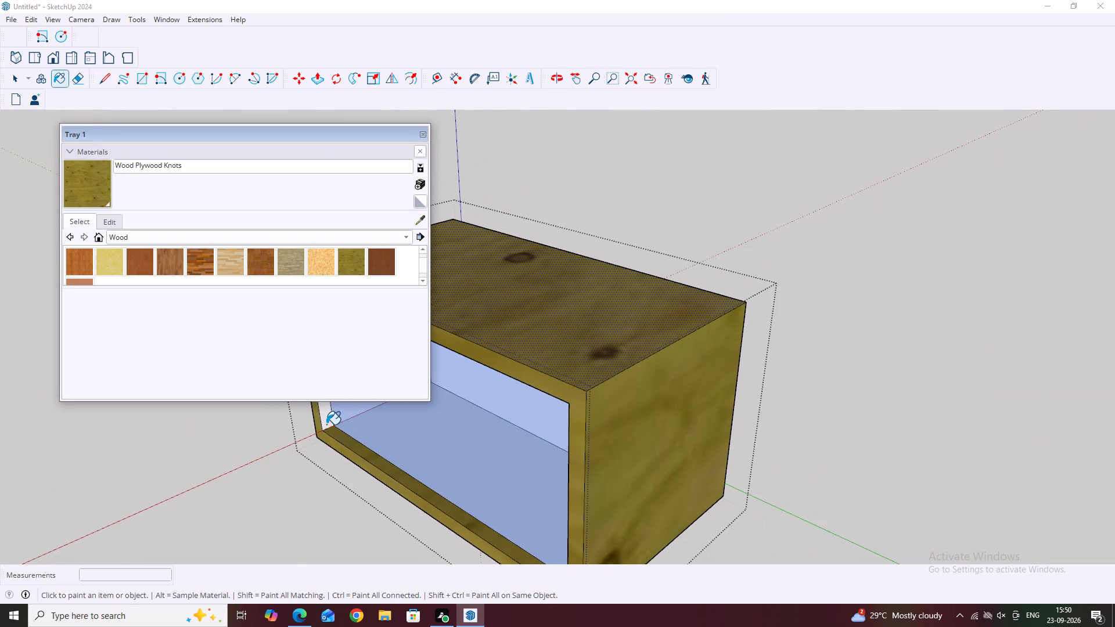
click(326, 424)
Stop painting and finish editing the box component.
scroll(417, 481, down, 5)
middle_drag(497, 503, 671, 380)
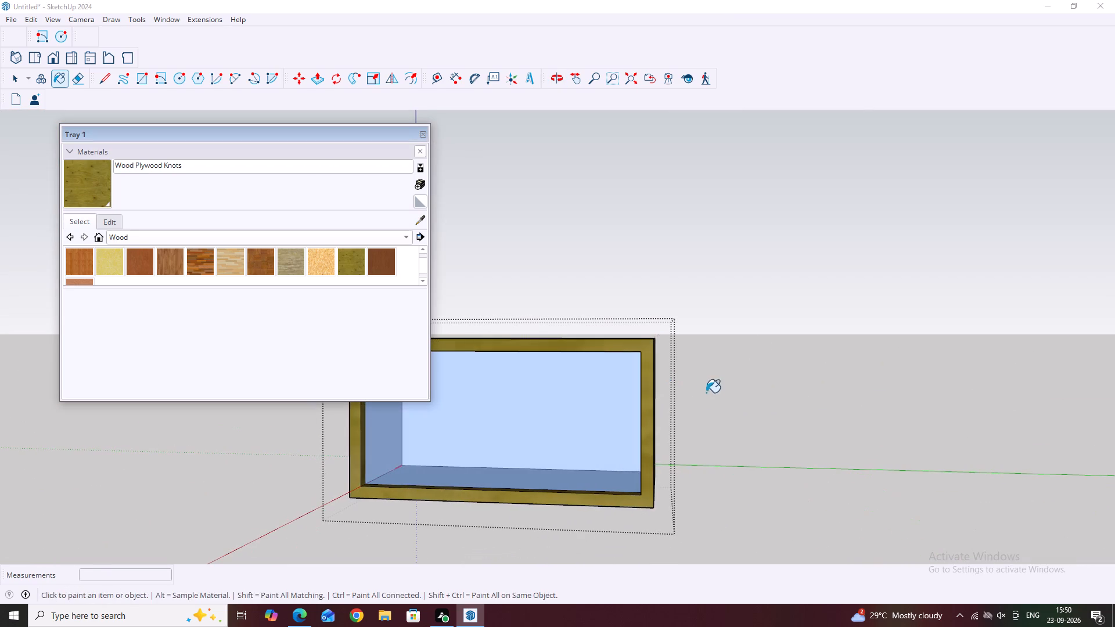
middle_drag(677, 364, 779, 421)
right_click(762, 405)
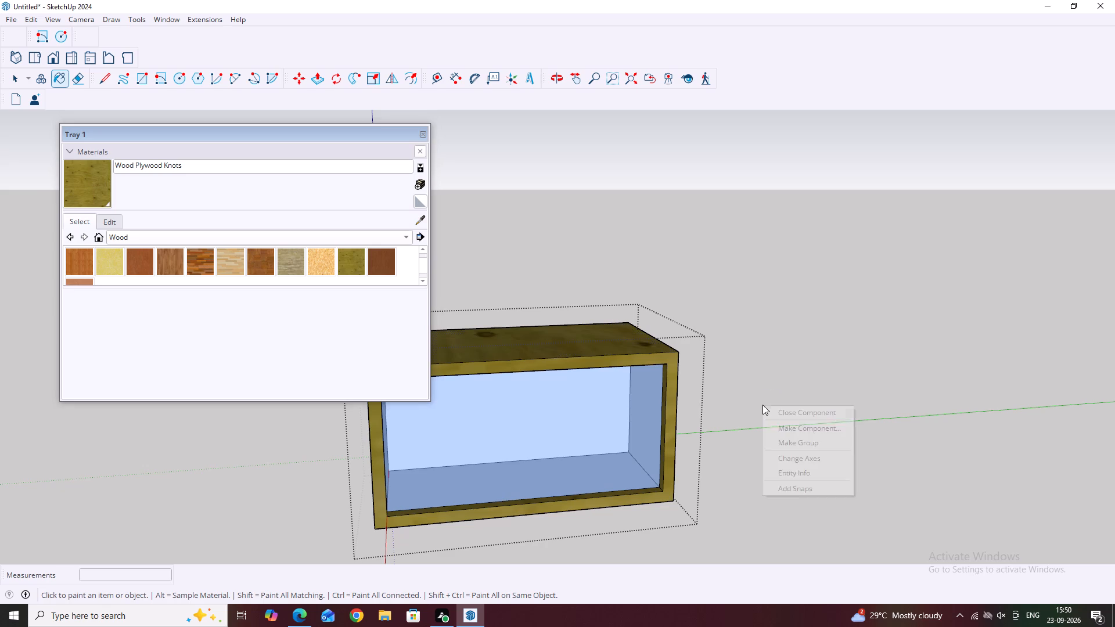
click(753, 392)
click(749, 402)
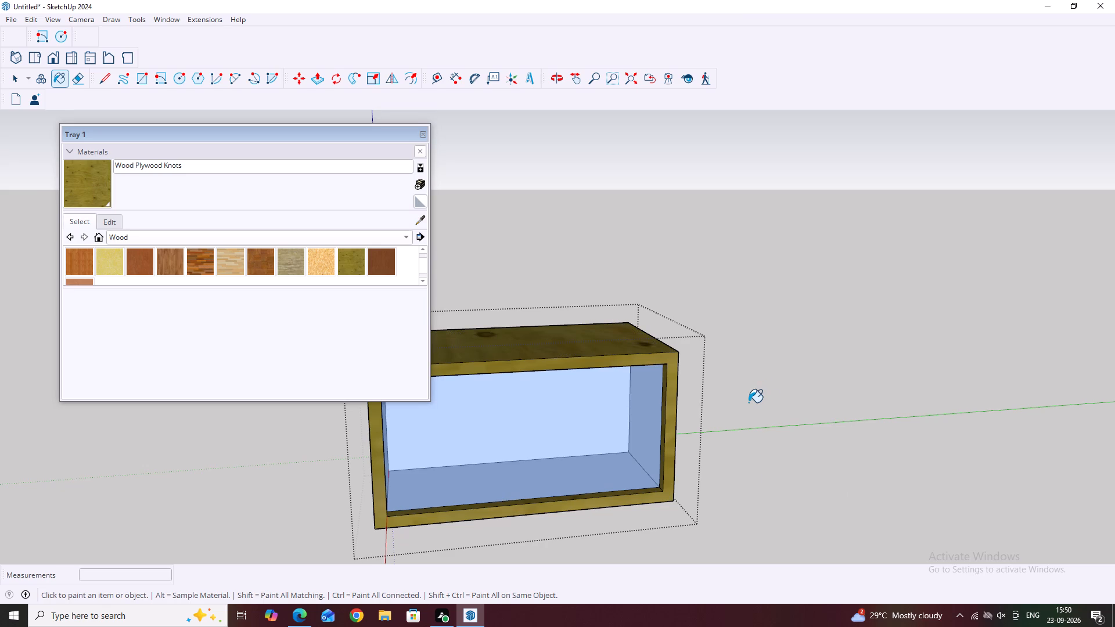
key(space)
click(764, 338)
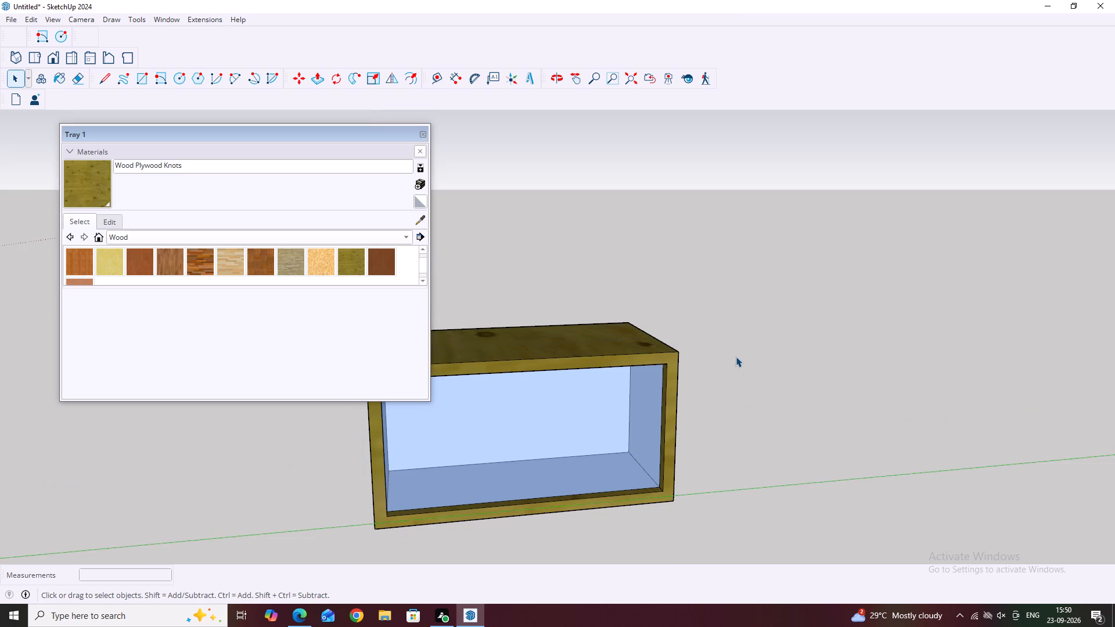
Examine the painted box and its placement relative to the wall from several angles.
scroll(736, 356, down, 20)
scroll(736, 356, down, 4)
middle_drag(781, 316, 785, 367)
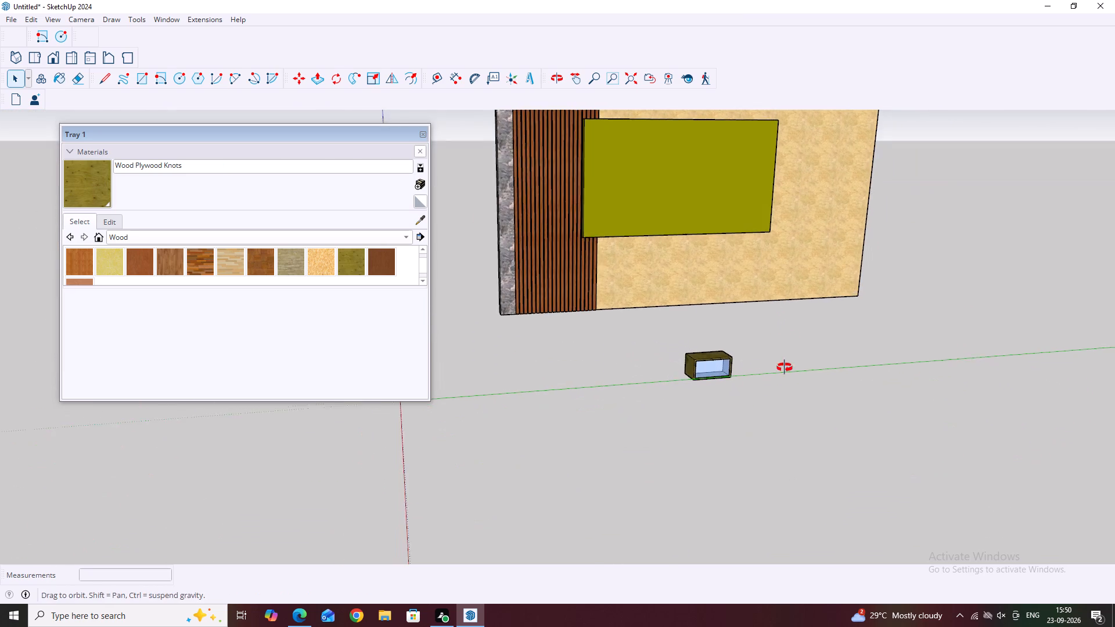
middle_drag(785, 367, 780, 384)
scroll(753, 315, down, 5)
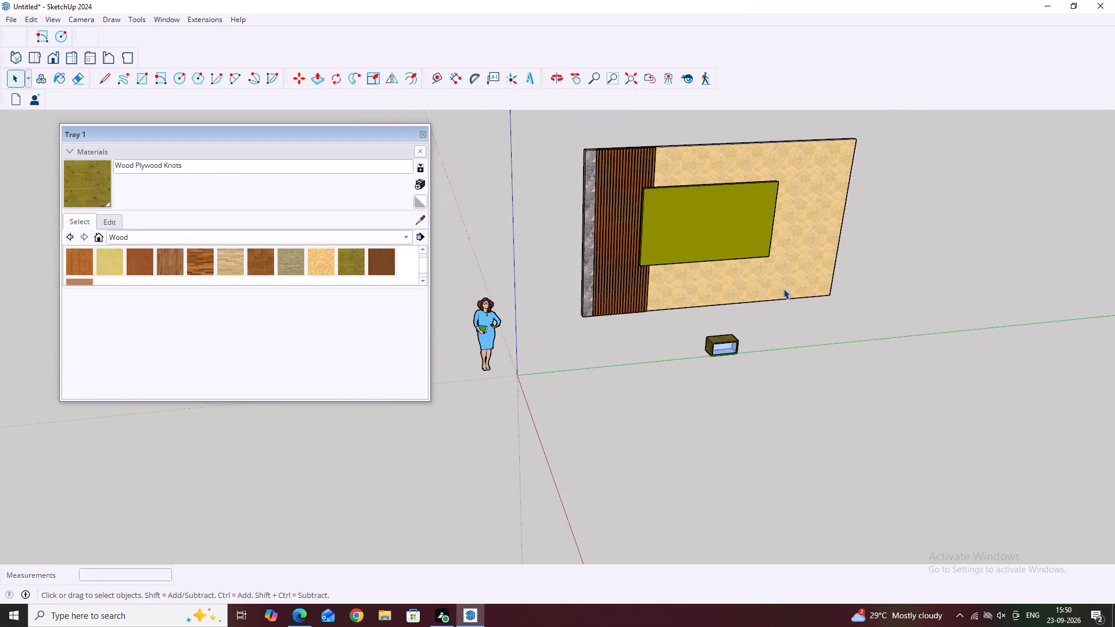
scroll(659, 332, down, 1)
middle_drag(747, 387, 792, 360)
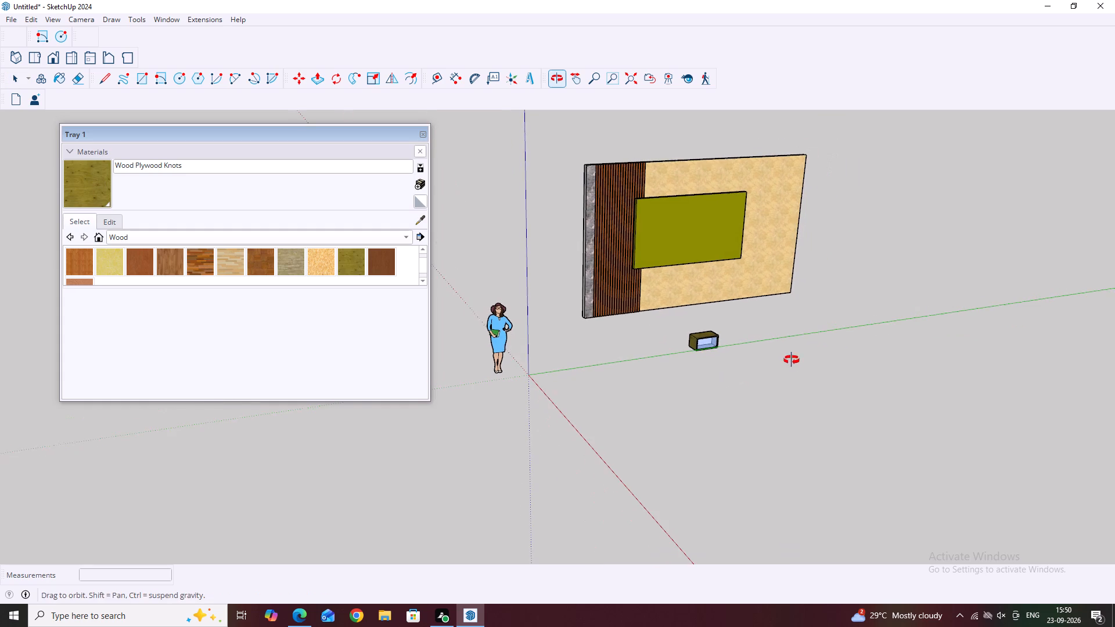
middle_drag(792, 360, 791, 360)
scroll(715, 343, up, 1)
middle_drag(716, 341, 646, 338)
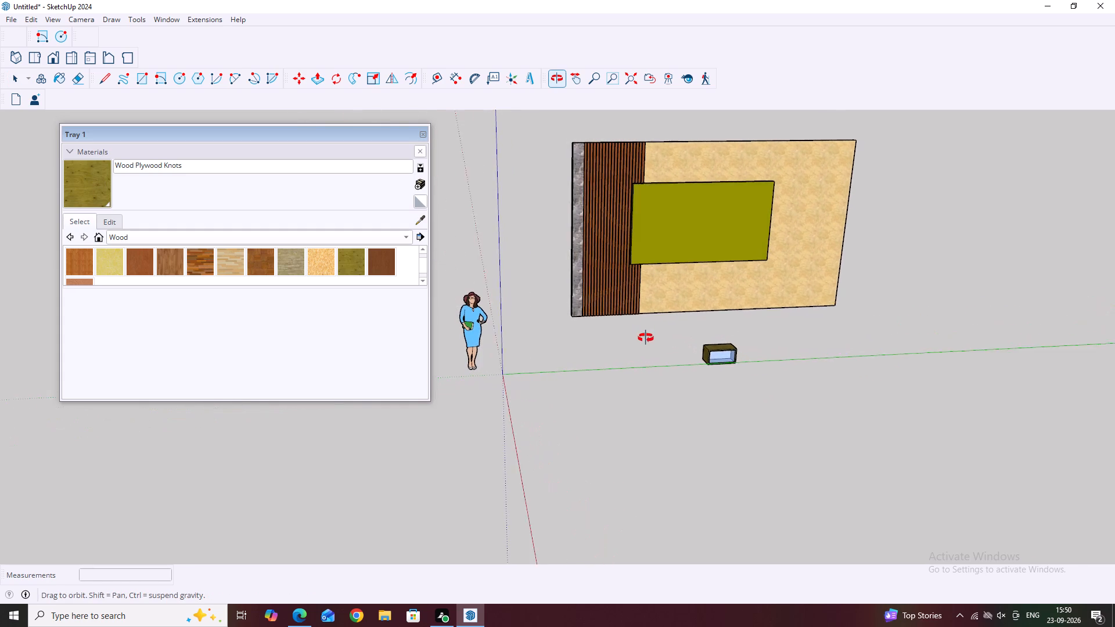
middle_drag(646, 338, 639, 338)
scroll(733, 334, up, 4)
middle_drag(741, 384, 731, 356)
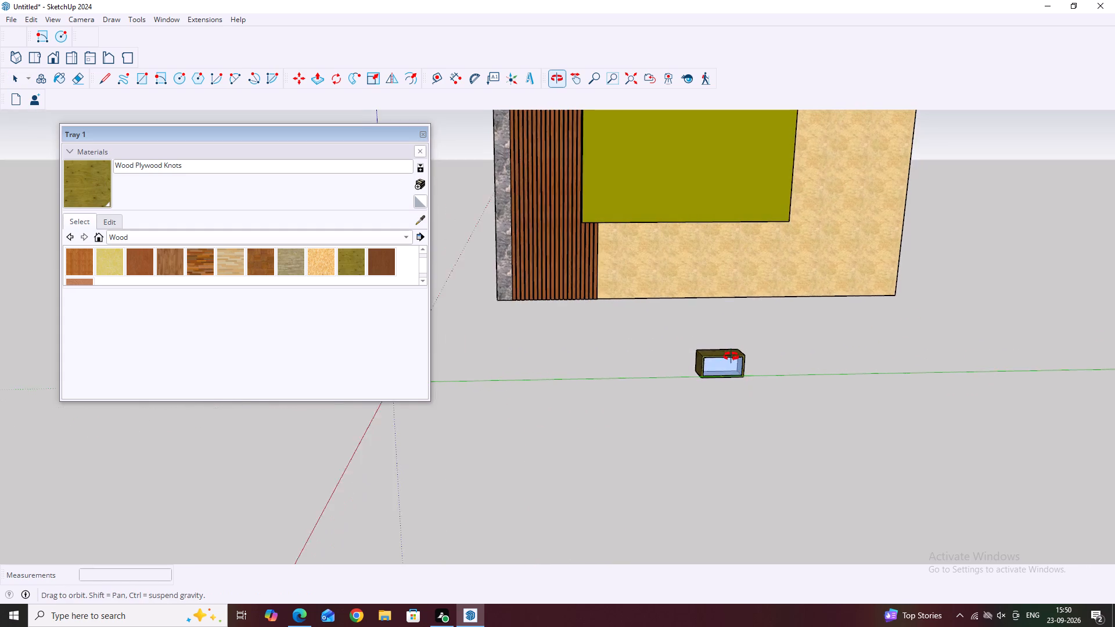
middle_drag(731, 356, 724, 323)
scroll(724, 323, down, 7)
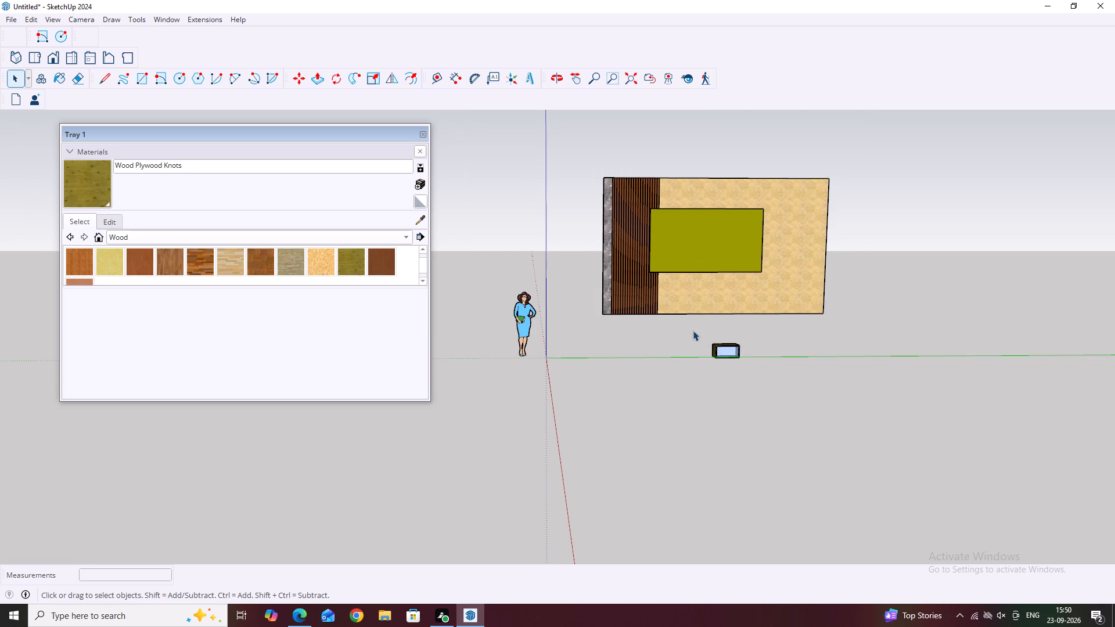
scroll(713, 359, up, 4)
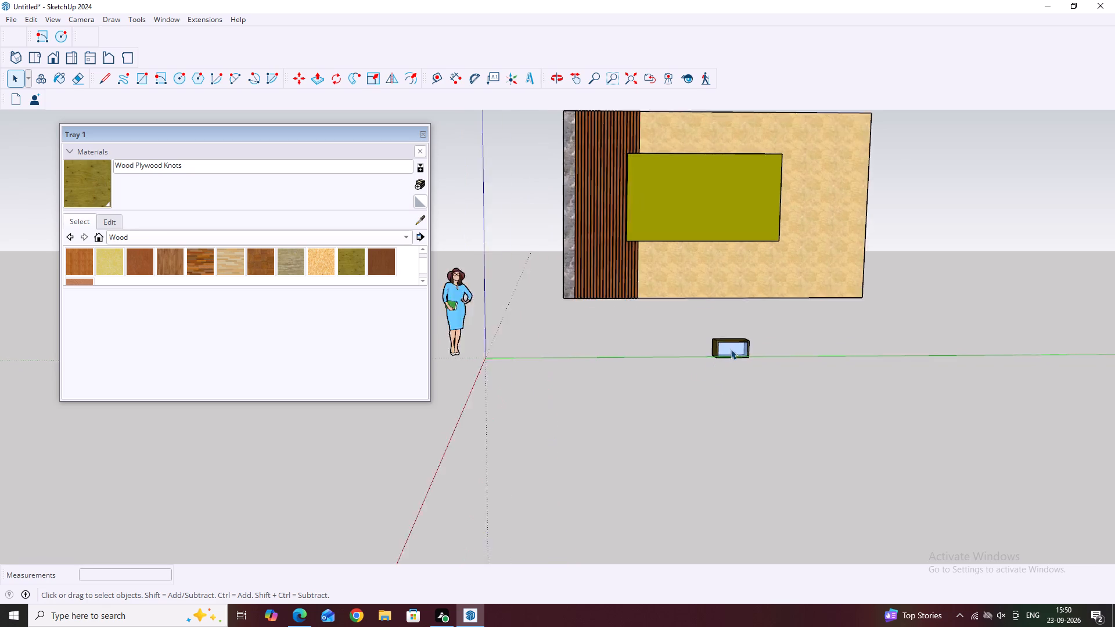
scroll(731, 349, up, 8)
middle_drag(789, 336, 667, 430)
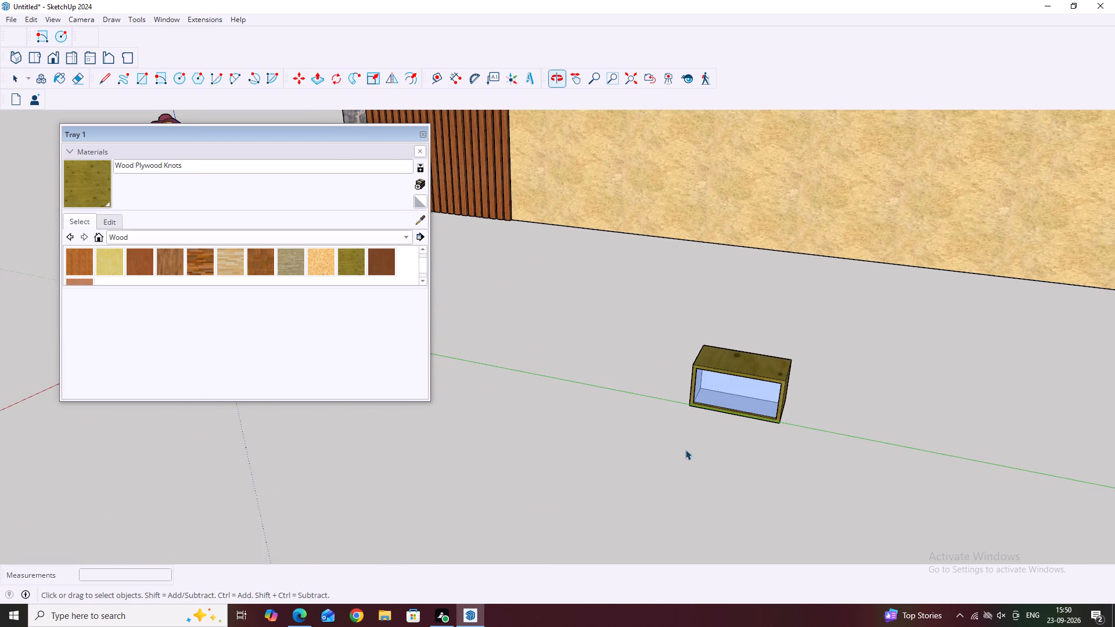
middle_drag(785, 410, 828, 384)
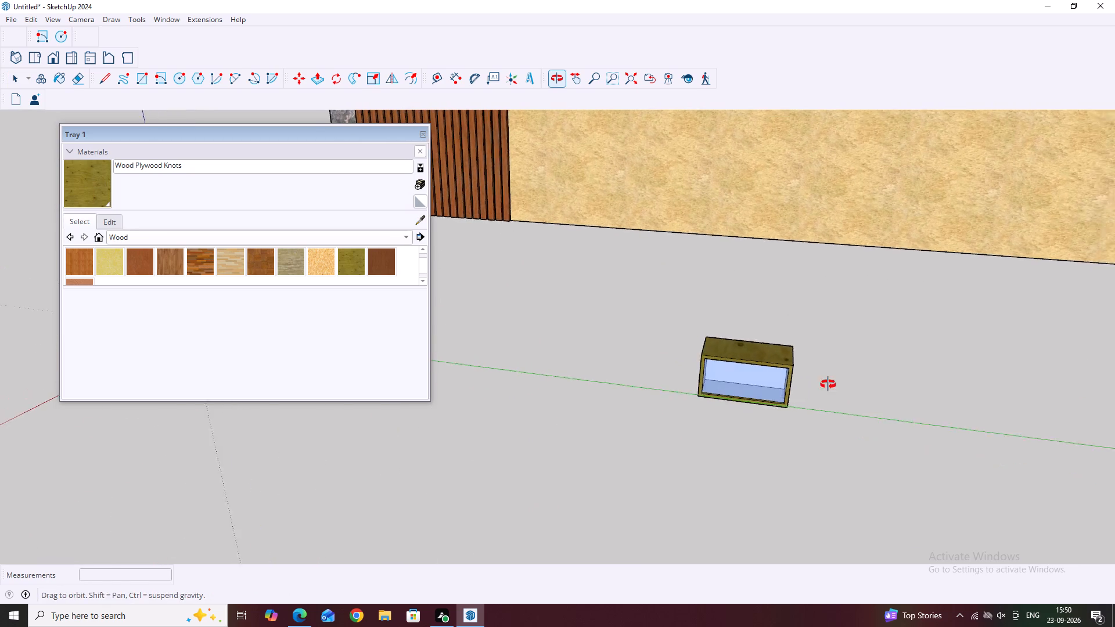
middle_drag(828, 384, 828, 367)
middle_drag(828, 366, 674, 319)
scroll(812, 361, up, 1)
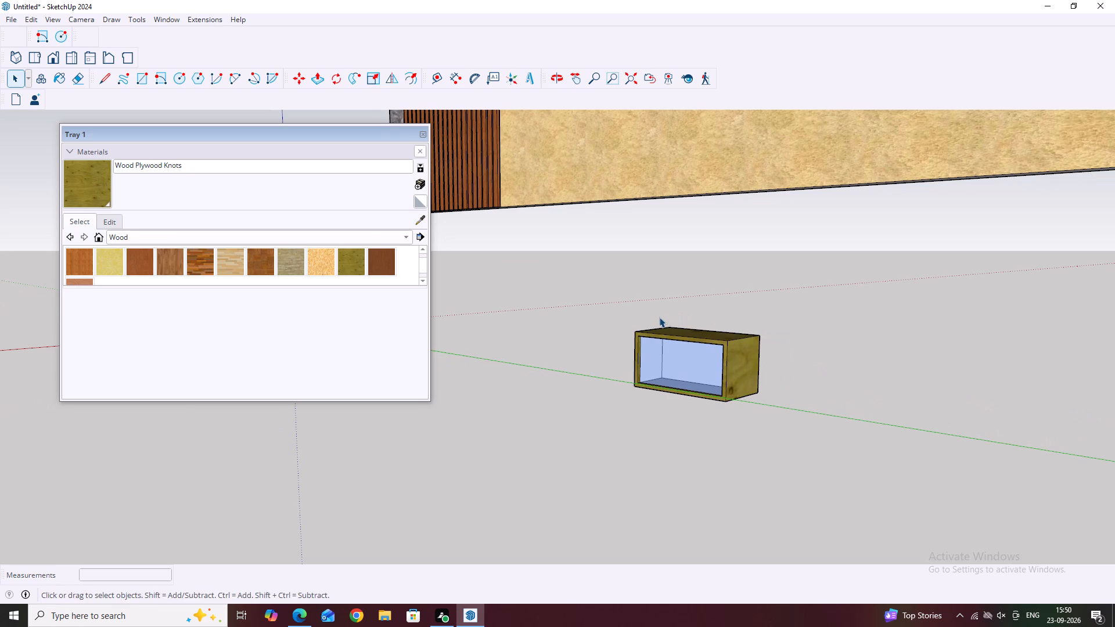
middle_drag(735, 392, 788, 406)
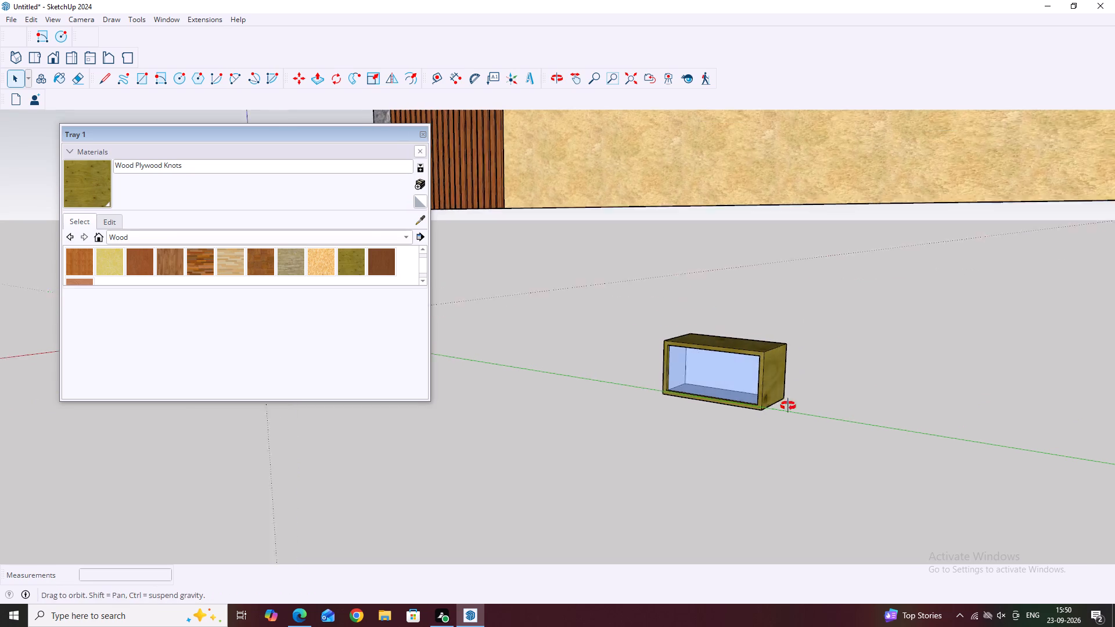
middle_drag(788, 406, 811, 385)
middle_drag(791, 380, 891, 405)
Move the box by its upper corner about 8' onto the lower part of the cherry slats, below the olive slab.
click(775, 355)
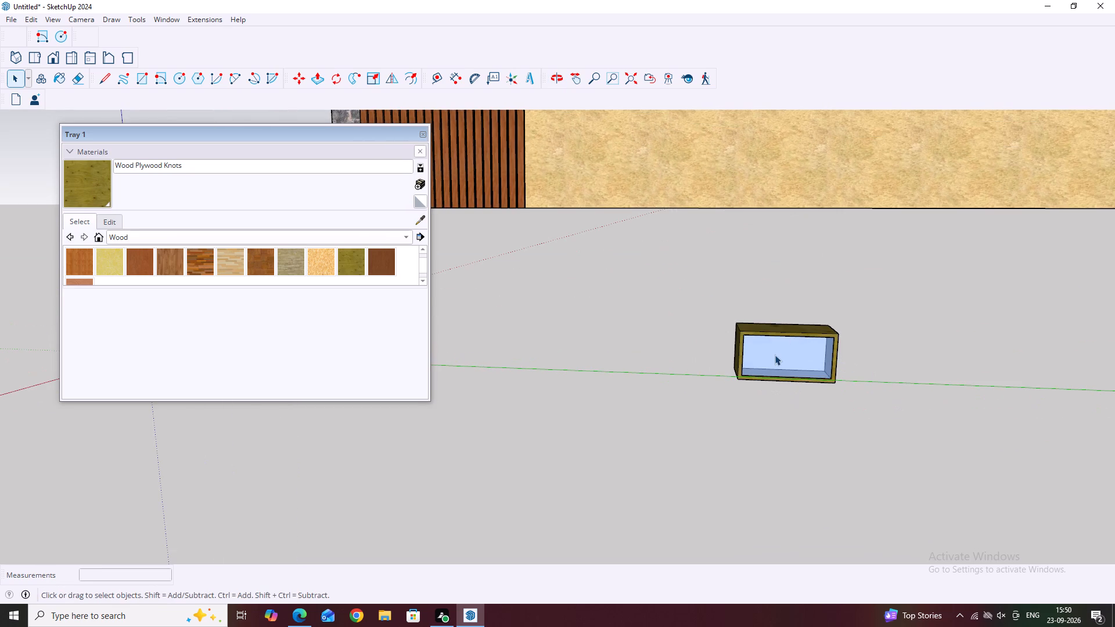
key(m)
scroll(720, 332, up, 2)
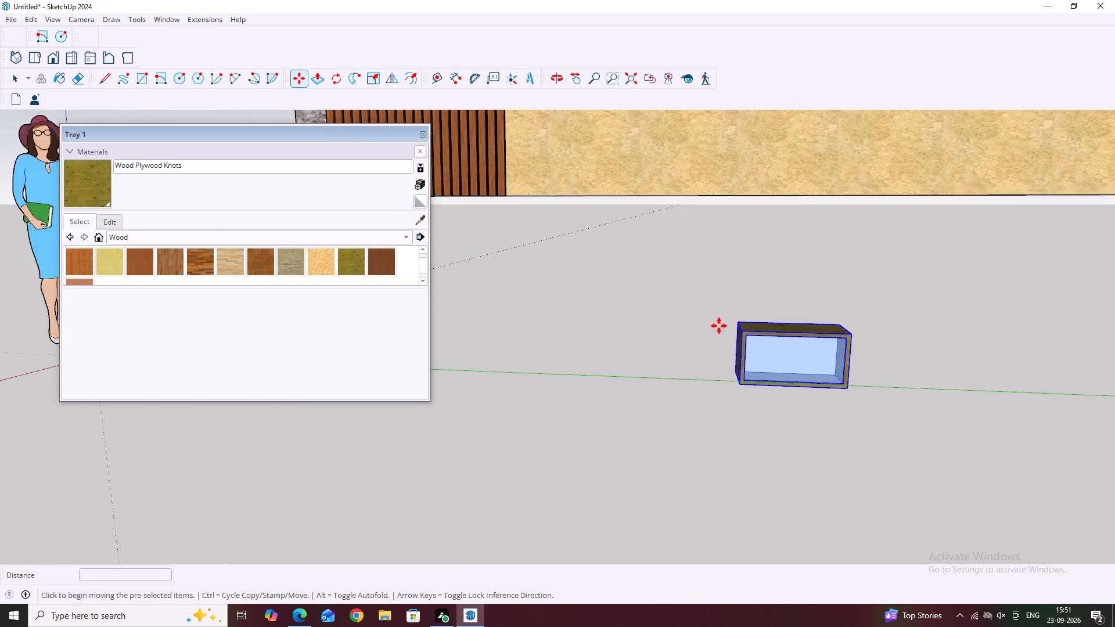
scroll(719, 326, up, 2)
click(740, 319)
scroll(742, 305, down, 5)
scroll(697, 237, down, 4)
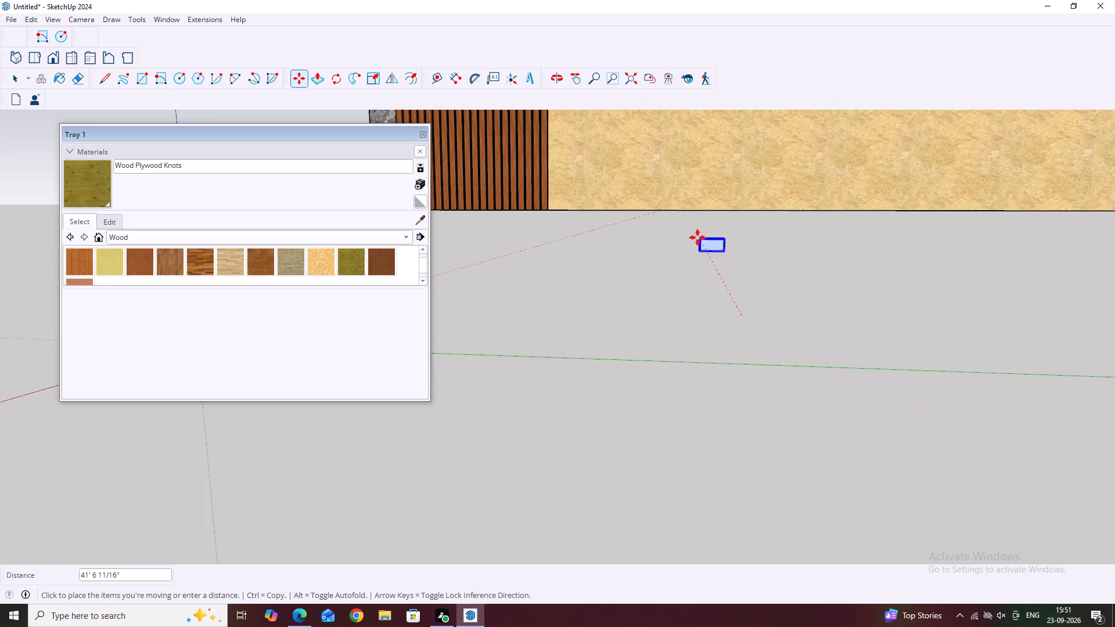
scroll(697, 237, down, 1)
scroll(675, 203, up, 5)
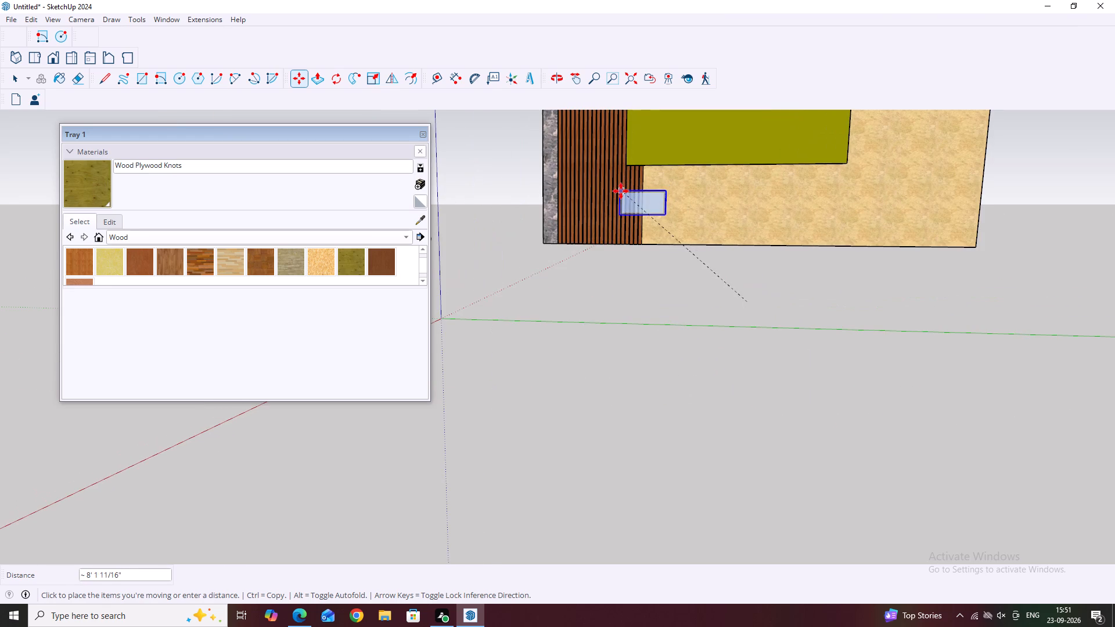
middle_drag(623, 193, 796, 274)
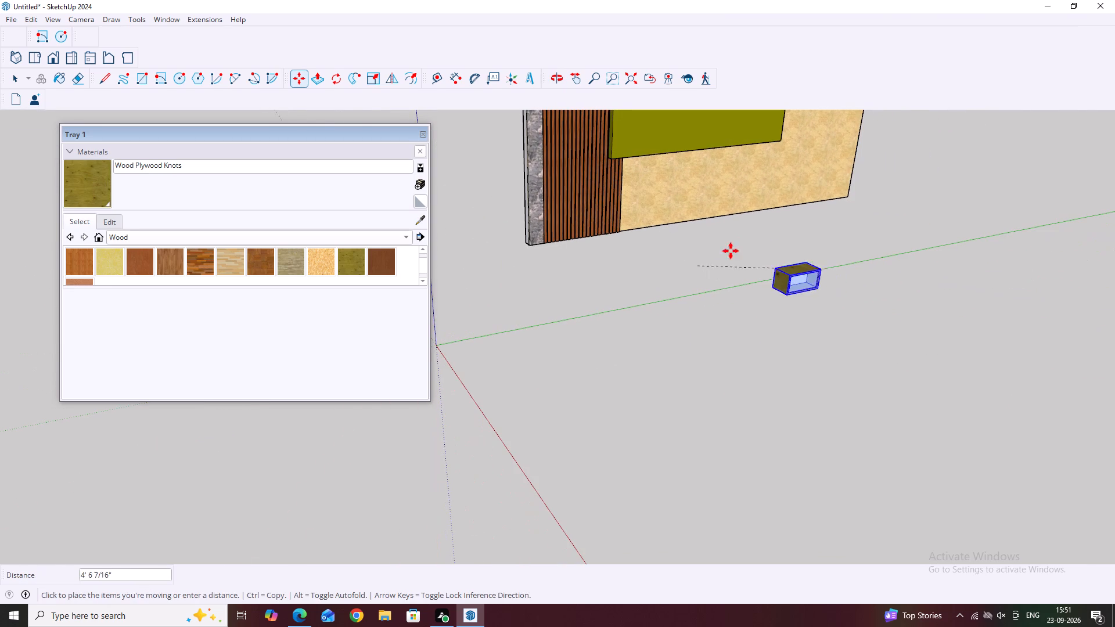
scroll(584, 187, up, 4)
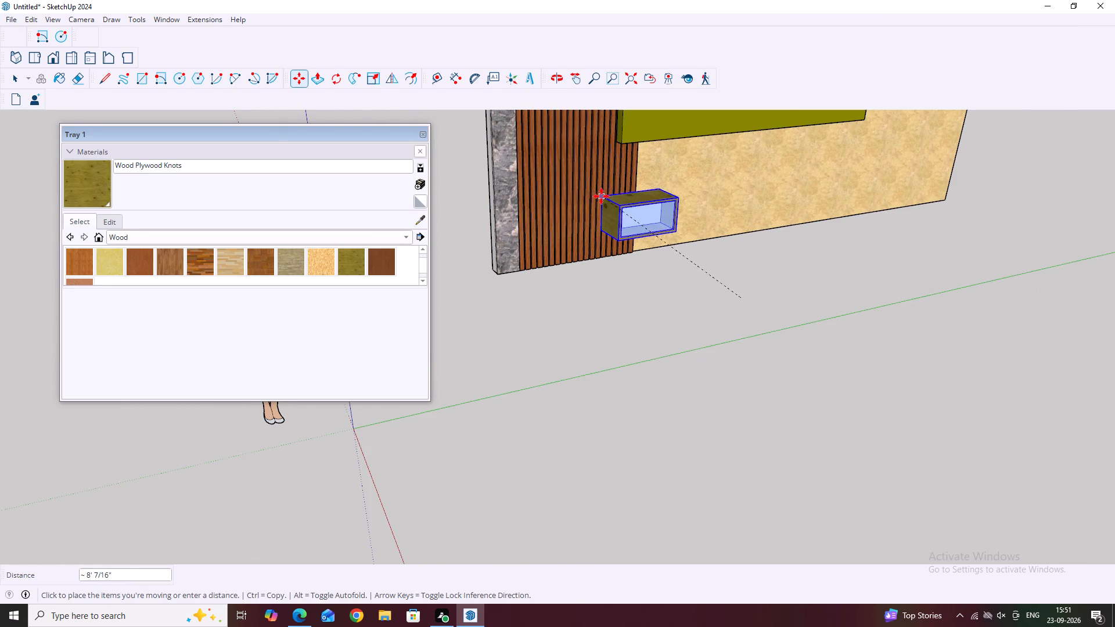
click(602, 191)
scroll(692, 273, down, 2)
middle_drag(687, 295, 803, 282)
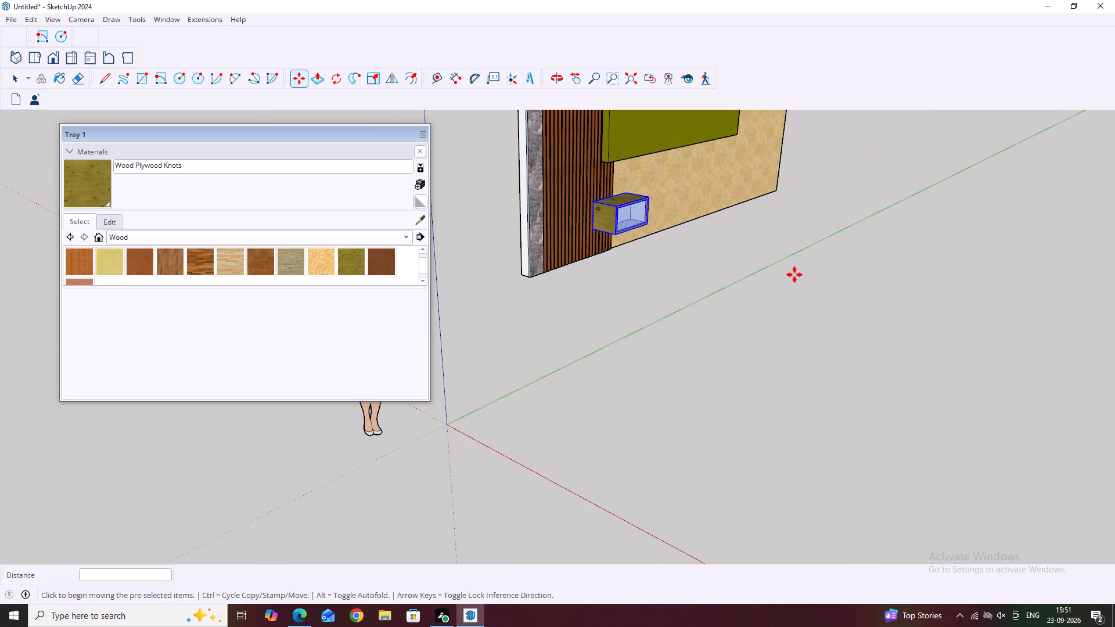
key(grave)
key(space)
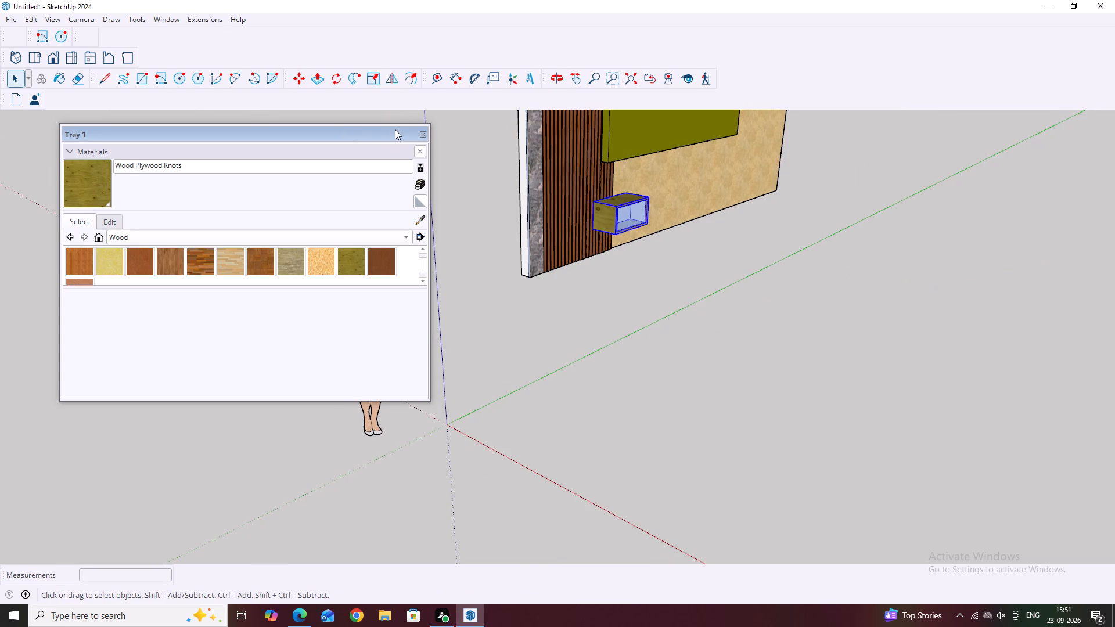
Close the tray with the materials to clear the view of the model.
click(423, 135)
middle_drag(670, 243, 632, 252)
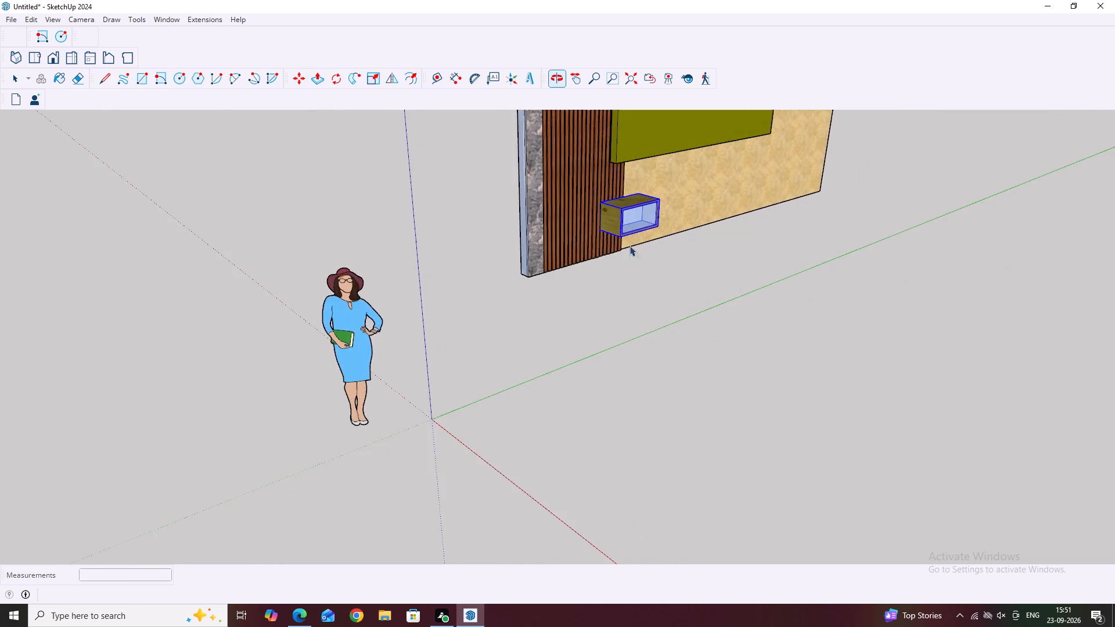
Examine the box mounted on the cherry slats and its glass front from several angles.
scroll(608, 215, up, 10)
middle_drag(615, 207, 679, 217)
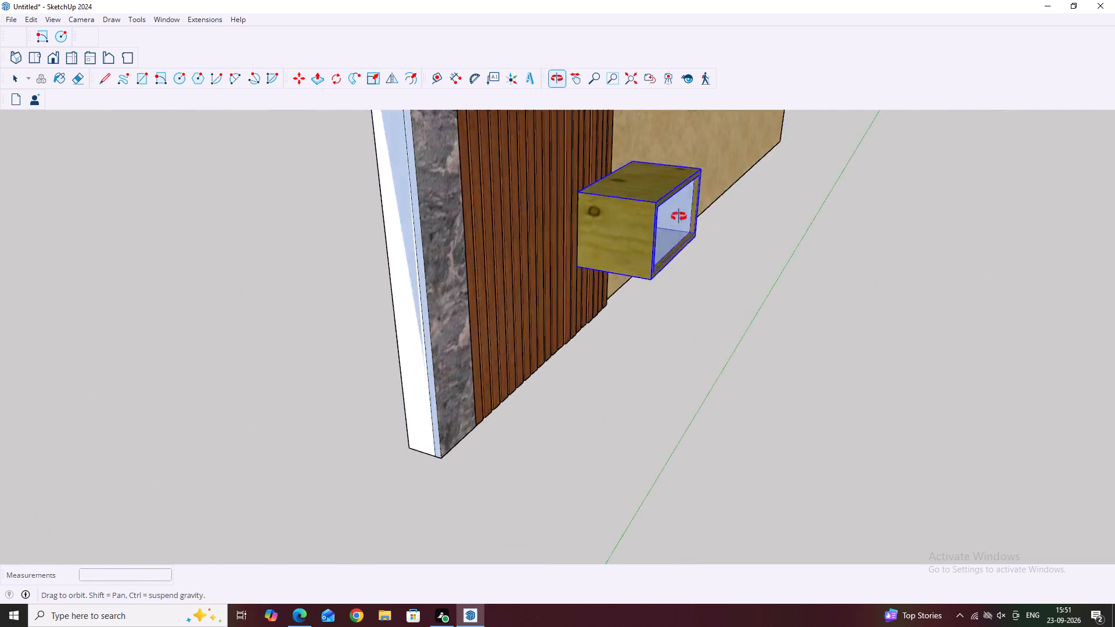
middle_drag(679, 217, 495, 150)
scroll(512, 183, down, 2)
middle_drag(795, 264, 603, 246)
scroll(569, 254, down, 4)
middle_drag(667, 229, 678, 278)
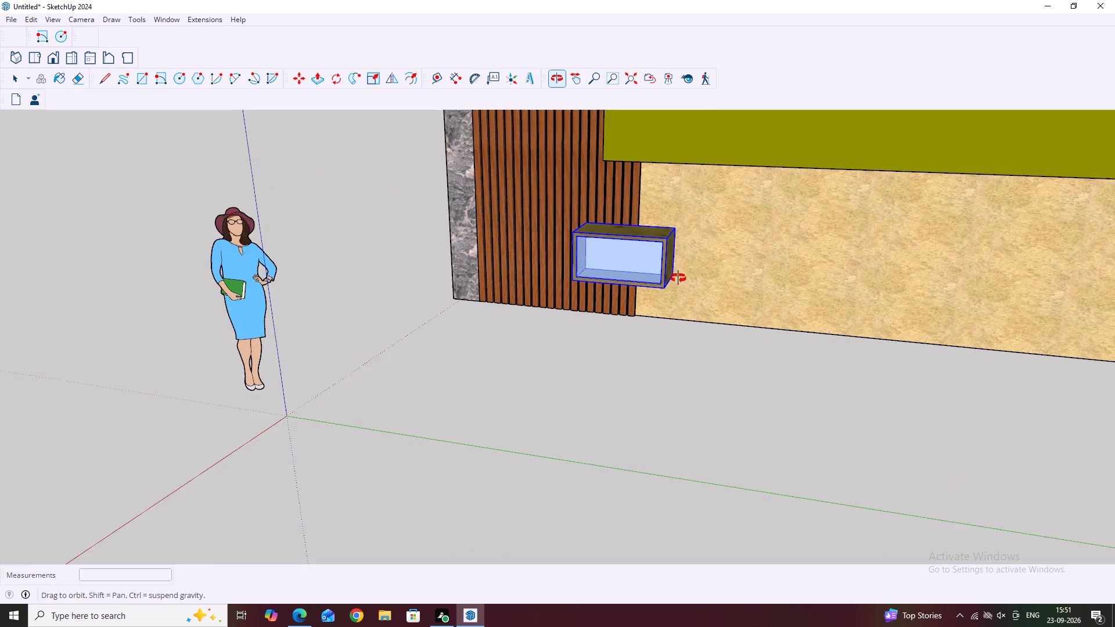
middle_drag(678, 278, 686, 287)
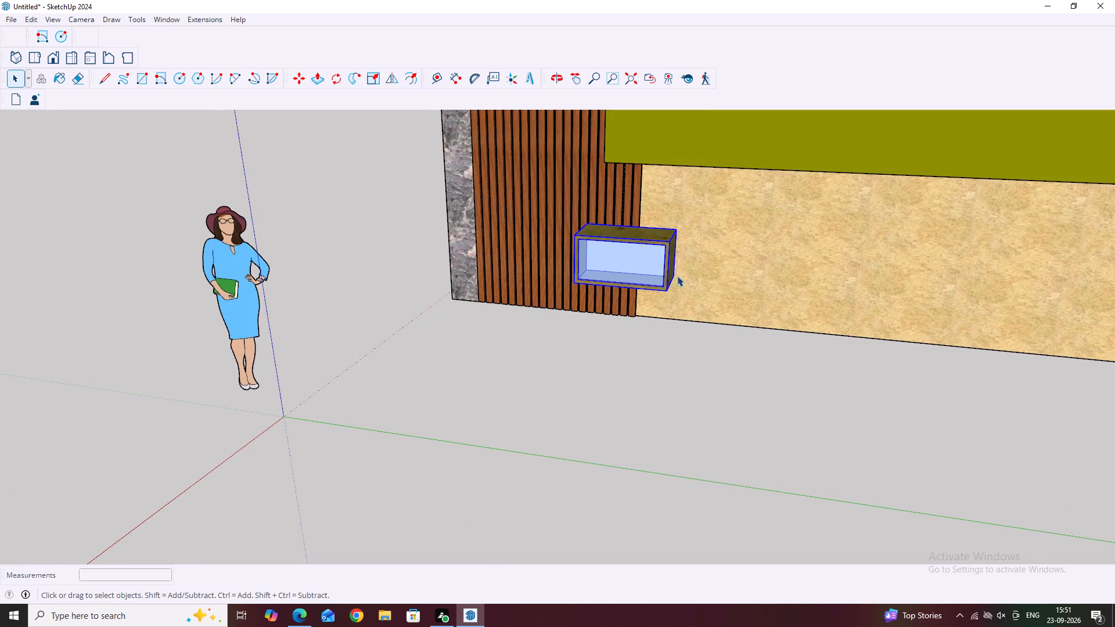
middle_drag(628, 296, 663, 307)
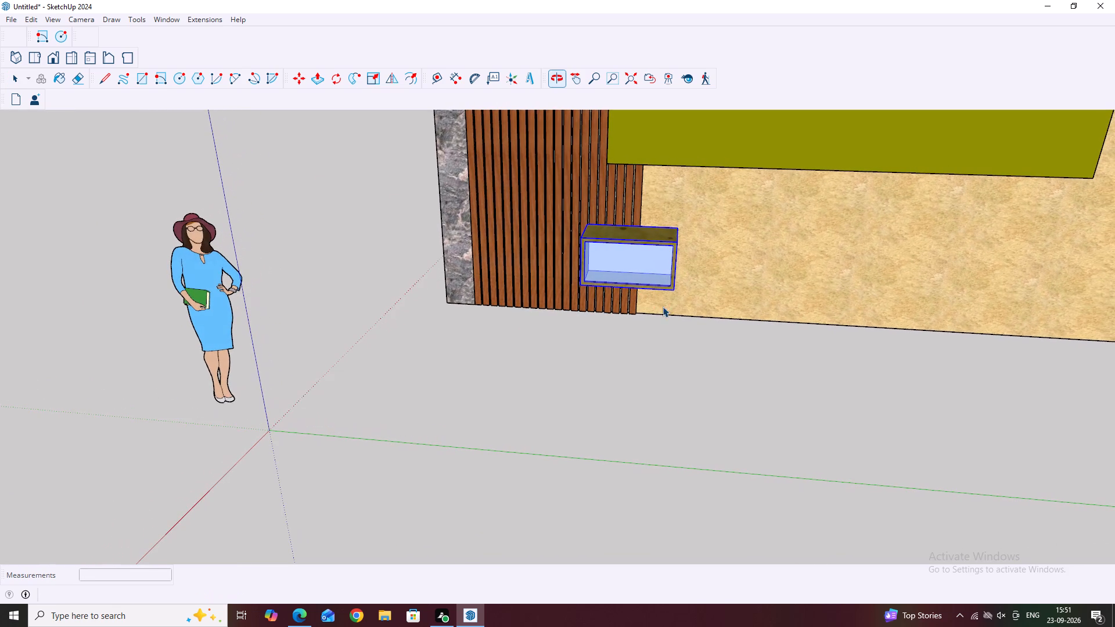
middle_drag(623, 258, 654, 265)
scroll(580, 243, up, 7)
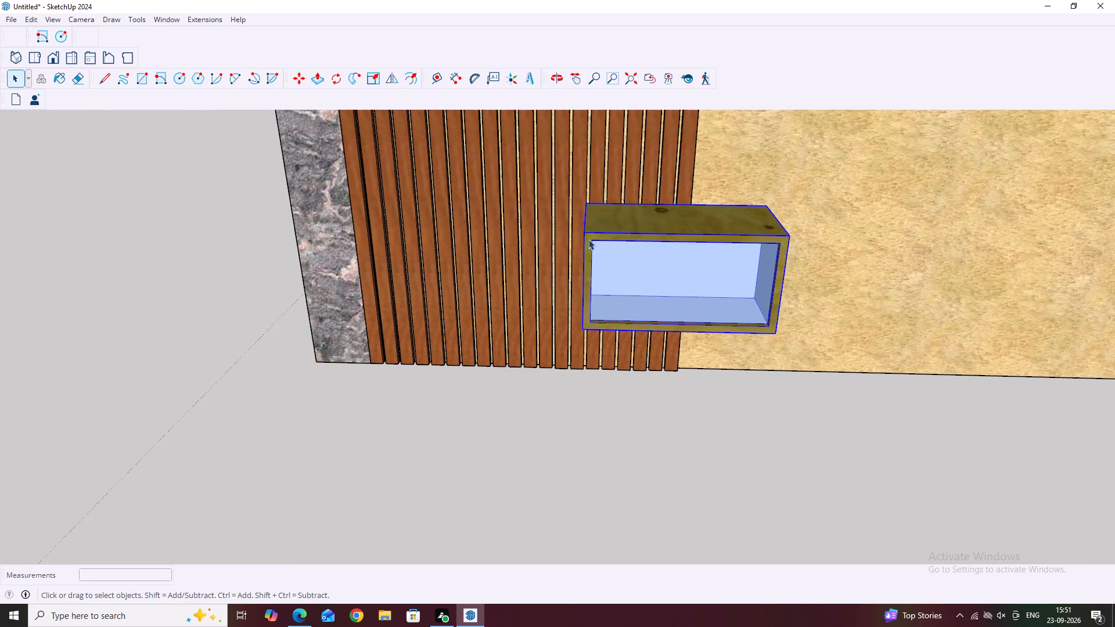
scroll(643, 240, up, 2)
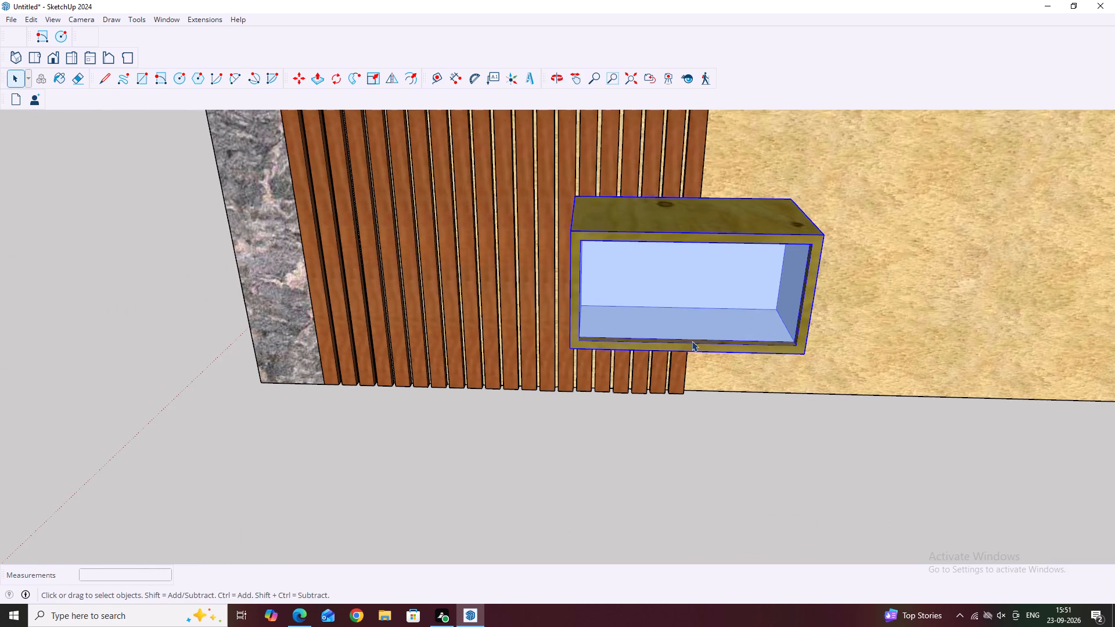
scroll(773, 325, up, 2)
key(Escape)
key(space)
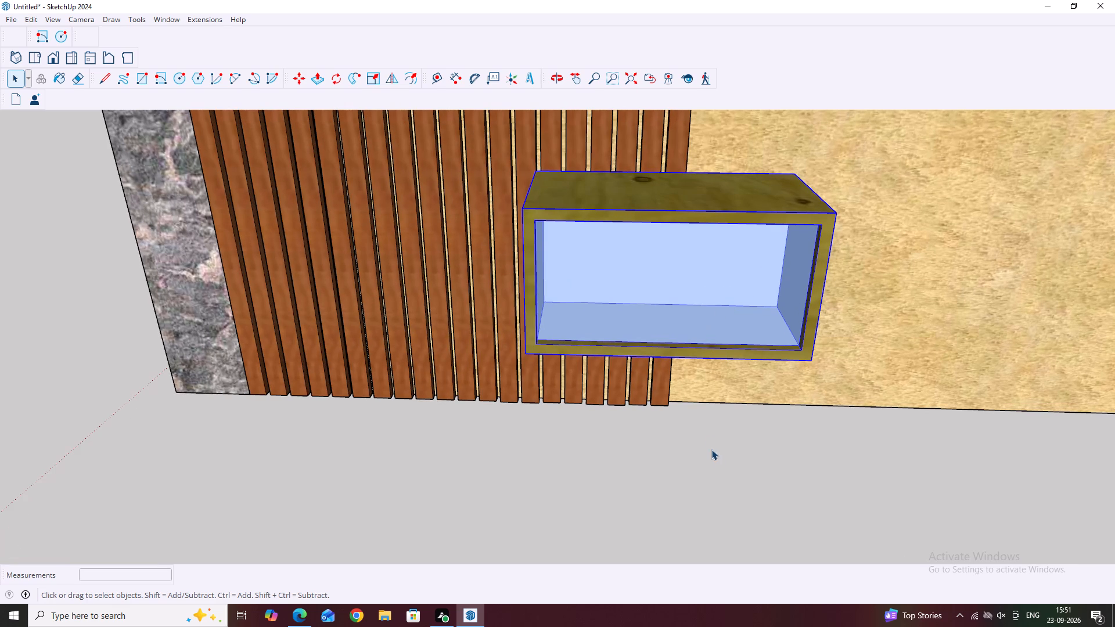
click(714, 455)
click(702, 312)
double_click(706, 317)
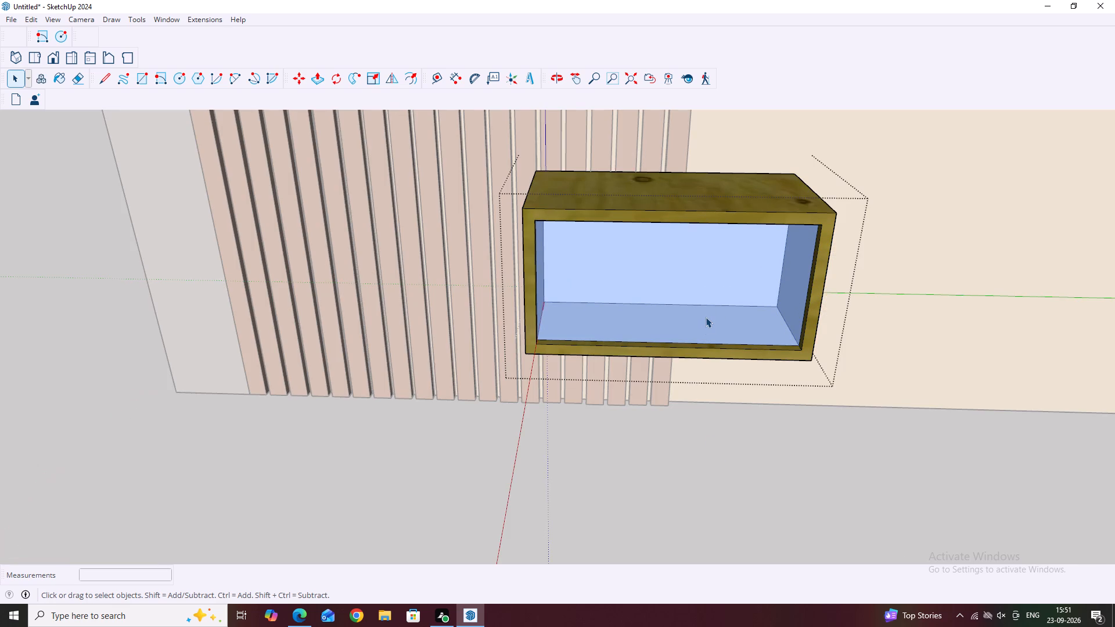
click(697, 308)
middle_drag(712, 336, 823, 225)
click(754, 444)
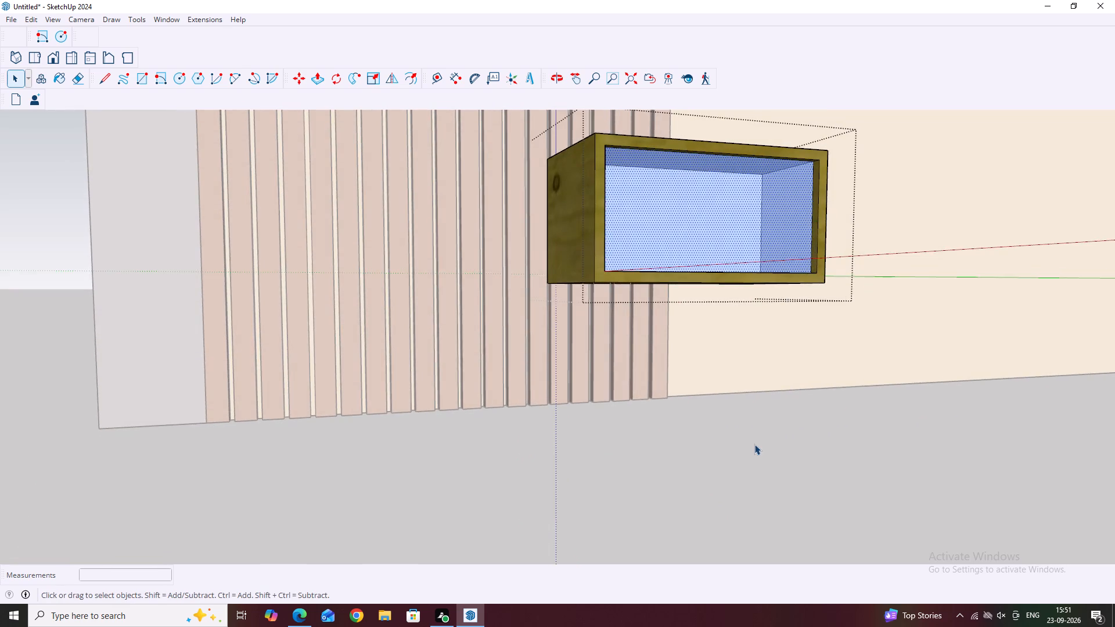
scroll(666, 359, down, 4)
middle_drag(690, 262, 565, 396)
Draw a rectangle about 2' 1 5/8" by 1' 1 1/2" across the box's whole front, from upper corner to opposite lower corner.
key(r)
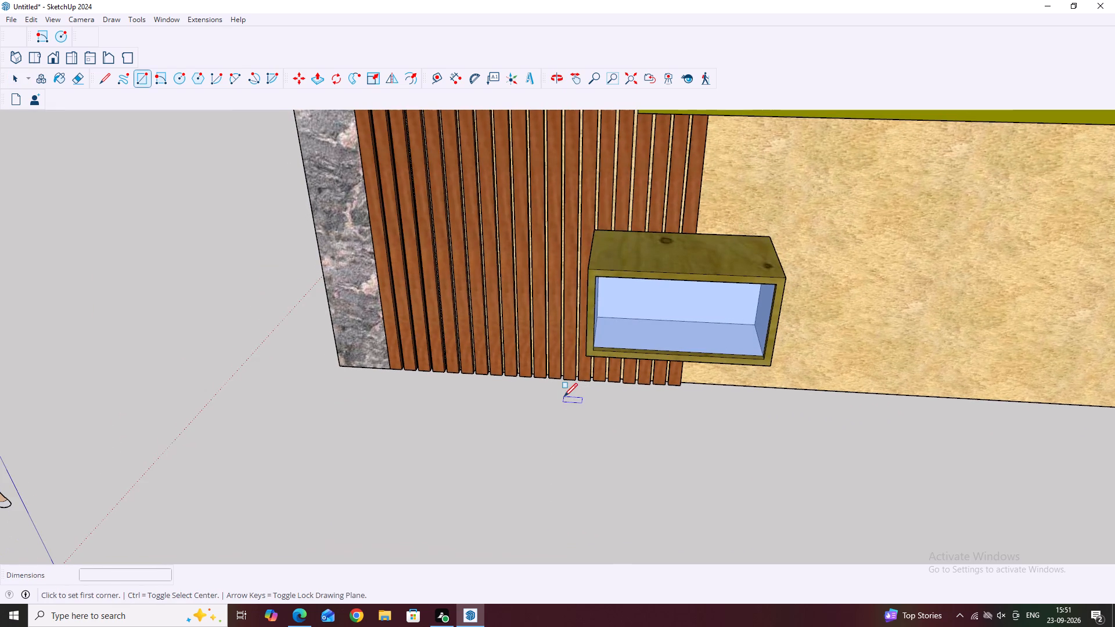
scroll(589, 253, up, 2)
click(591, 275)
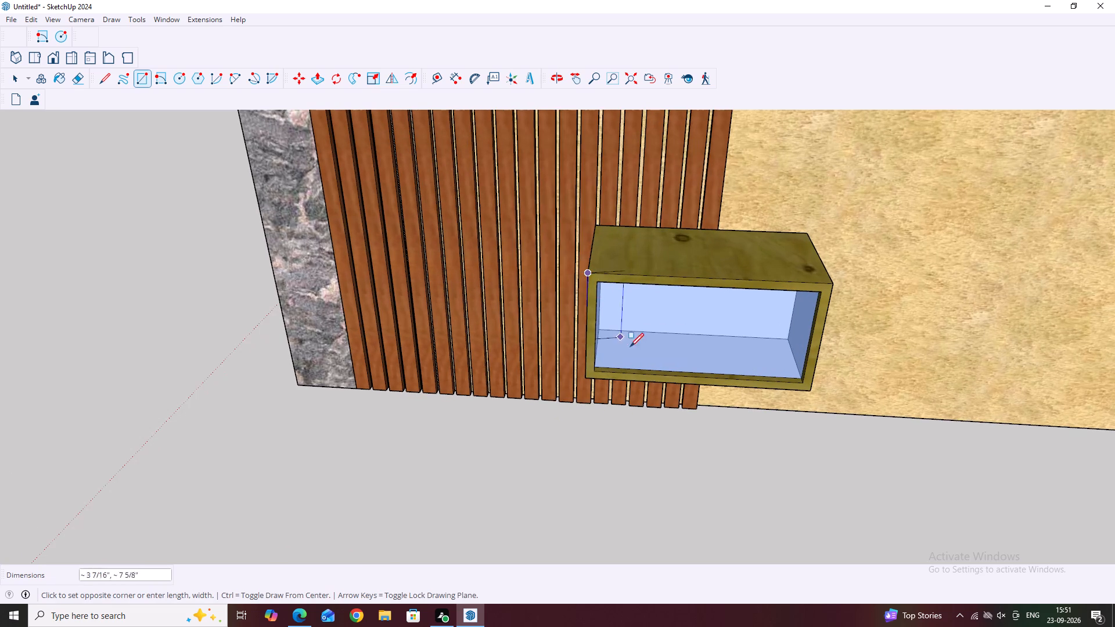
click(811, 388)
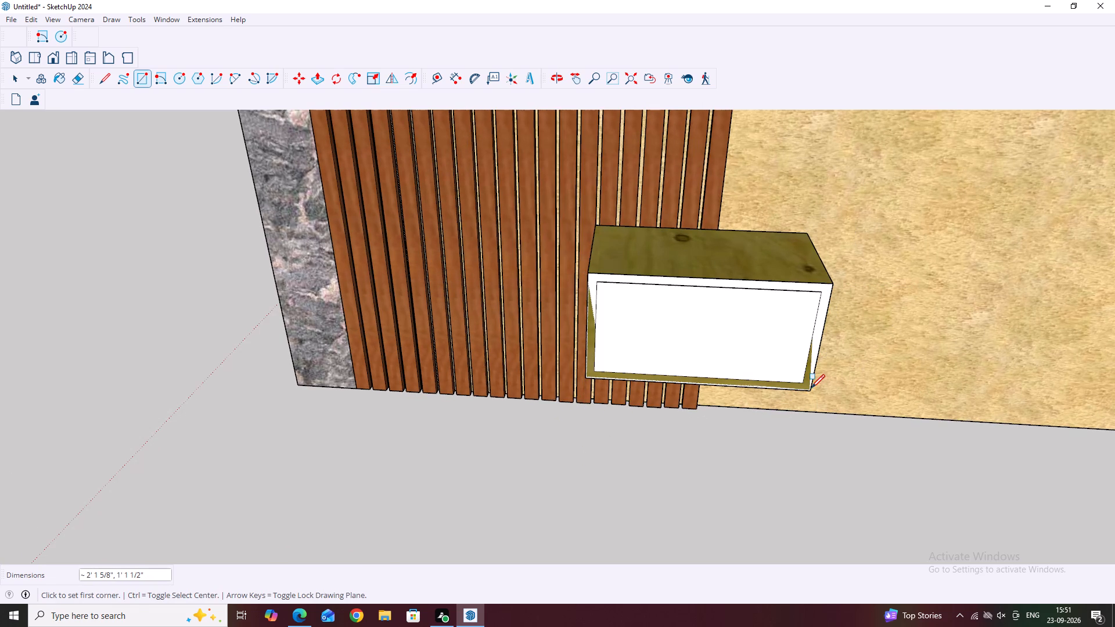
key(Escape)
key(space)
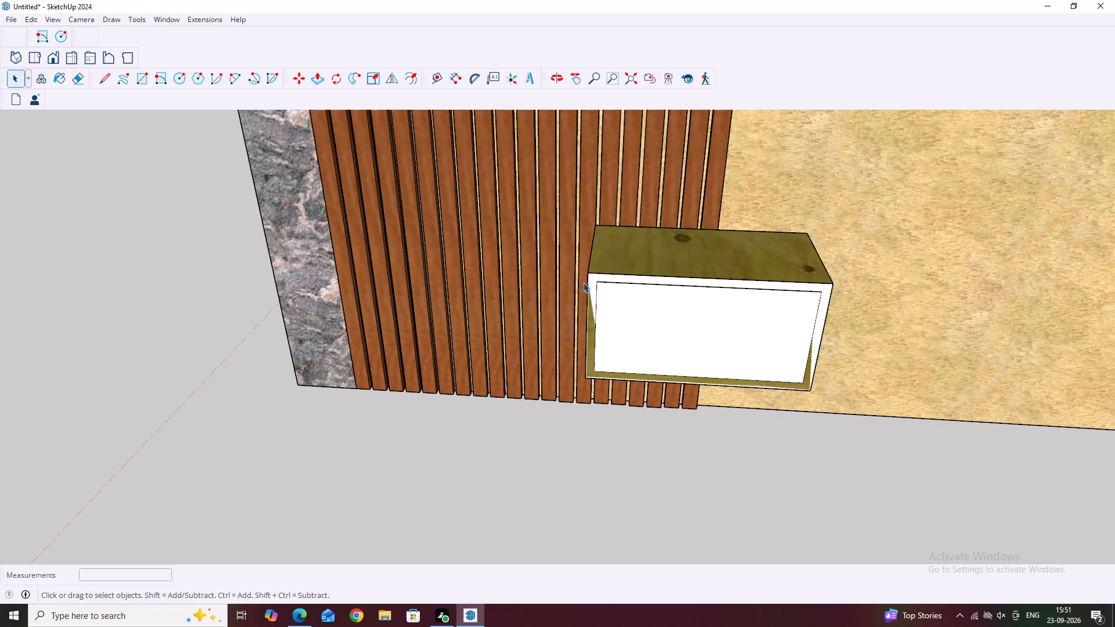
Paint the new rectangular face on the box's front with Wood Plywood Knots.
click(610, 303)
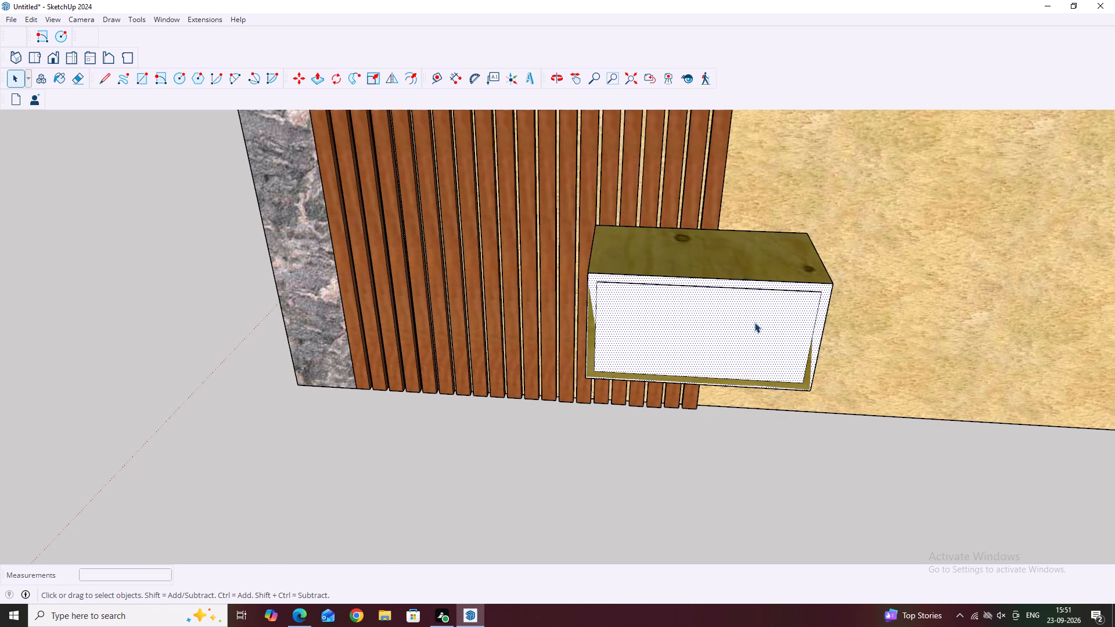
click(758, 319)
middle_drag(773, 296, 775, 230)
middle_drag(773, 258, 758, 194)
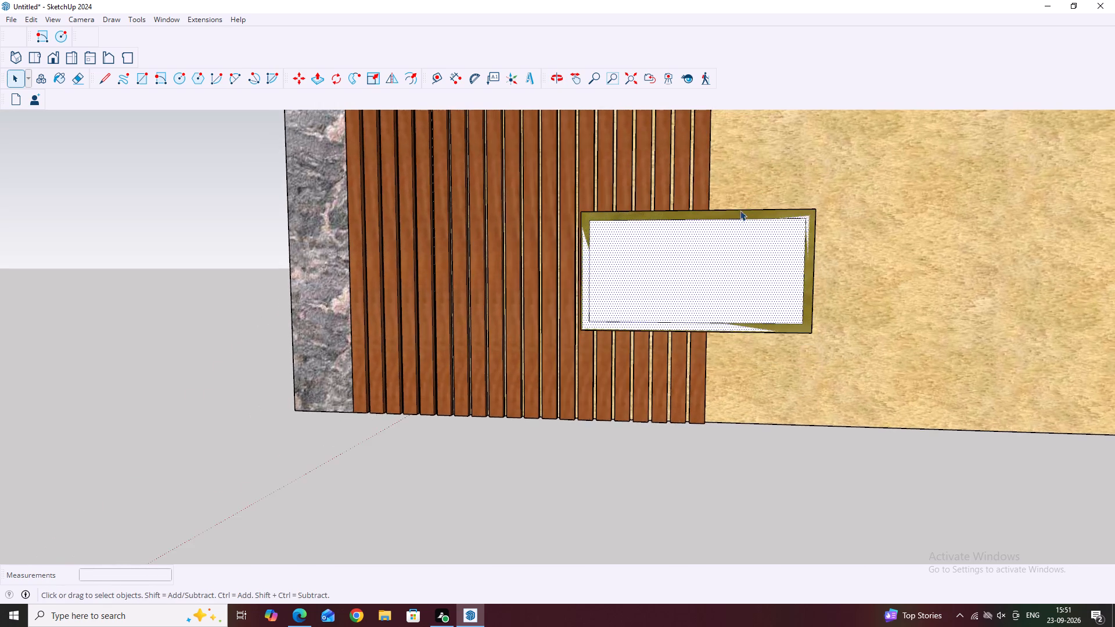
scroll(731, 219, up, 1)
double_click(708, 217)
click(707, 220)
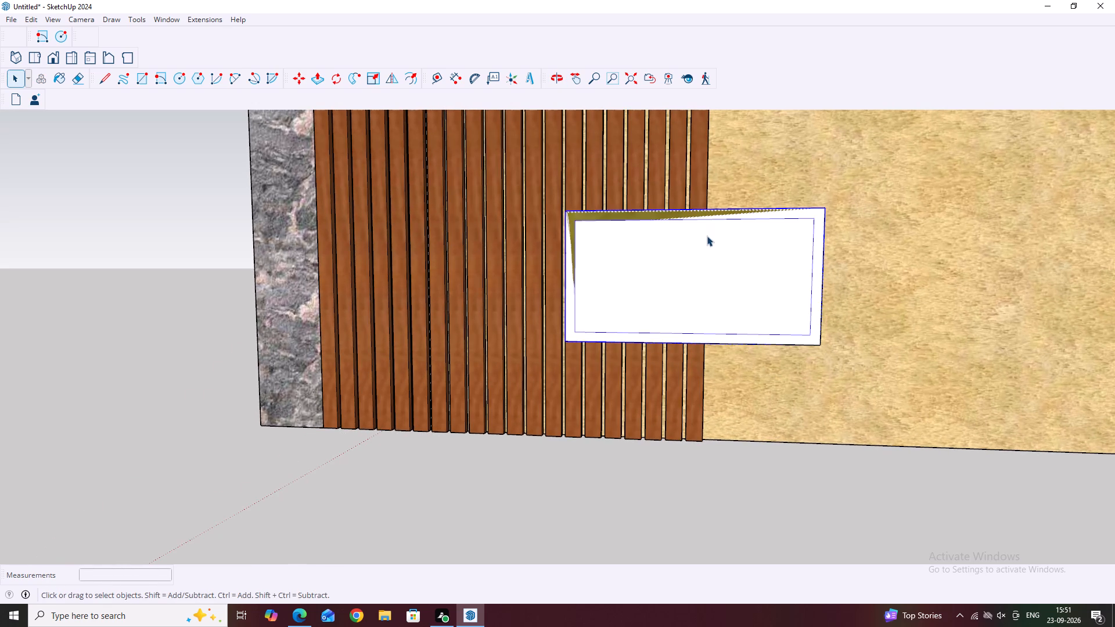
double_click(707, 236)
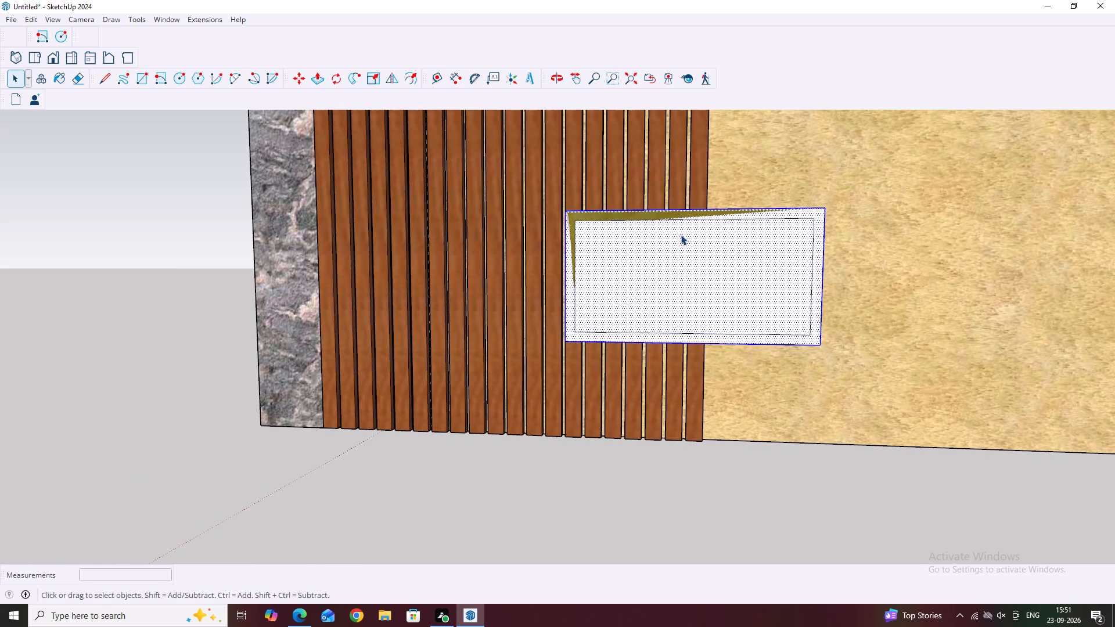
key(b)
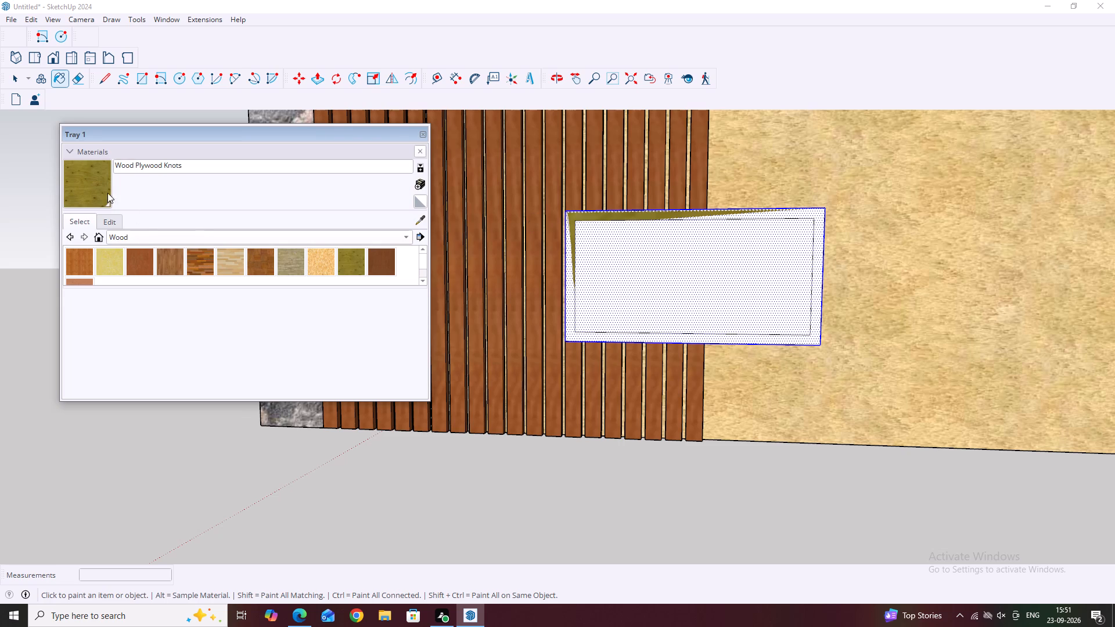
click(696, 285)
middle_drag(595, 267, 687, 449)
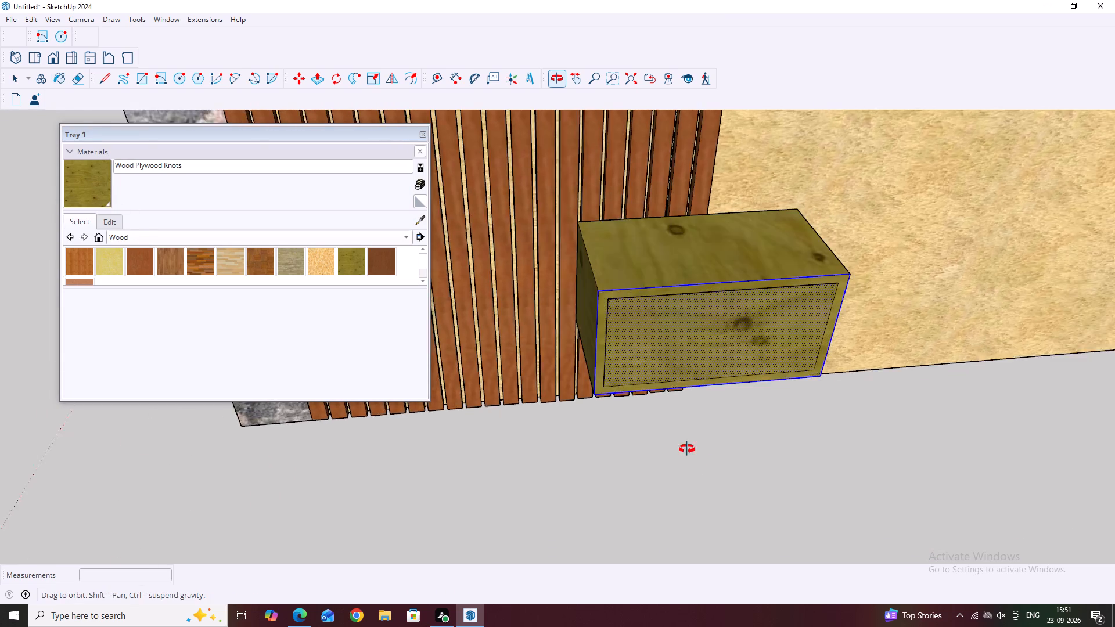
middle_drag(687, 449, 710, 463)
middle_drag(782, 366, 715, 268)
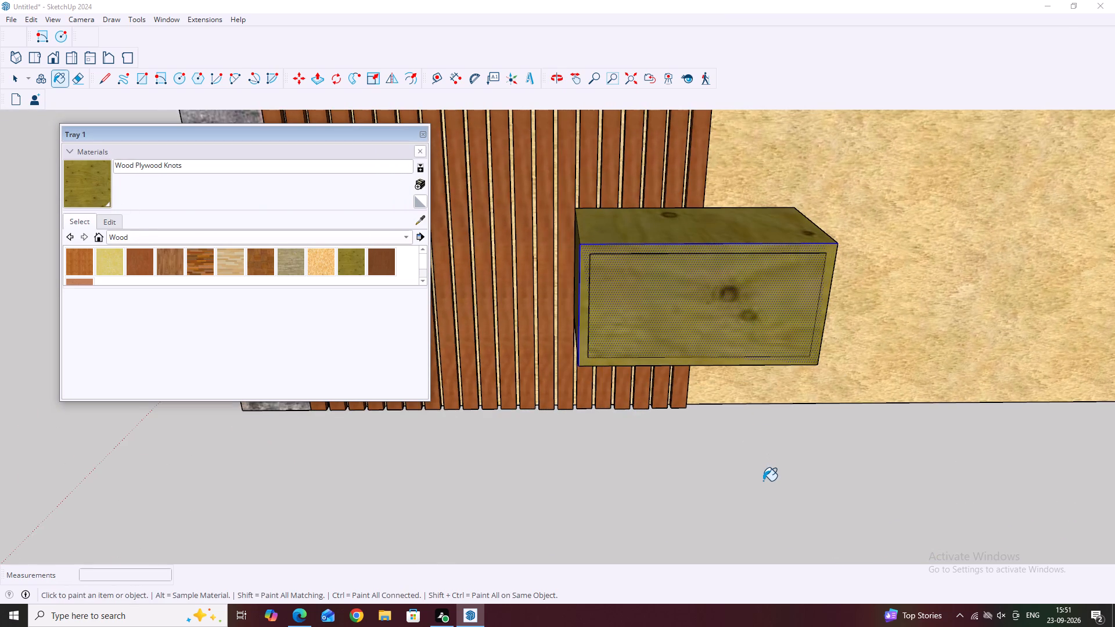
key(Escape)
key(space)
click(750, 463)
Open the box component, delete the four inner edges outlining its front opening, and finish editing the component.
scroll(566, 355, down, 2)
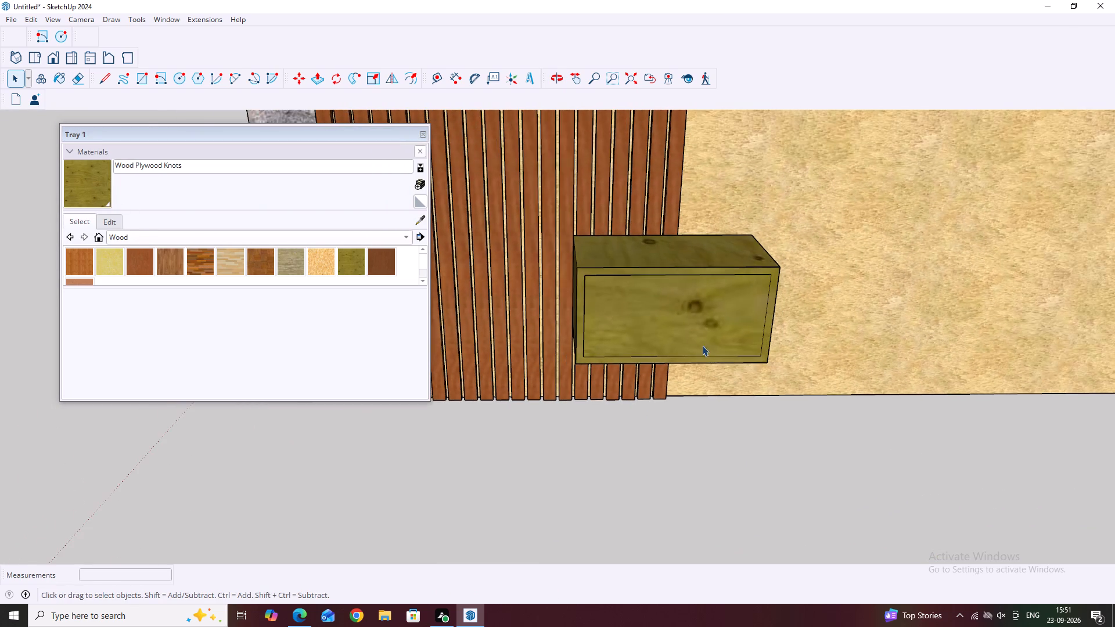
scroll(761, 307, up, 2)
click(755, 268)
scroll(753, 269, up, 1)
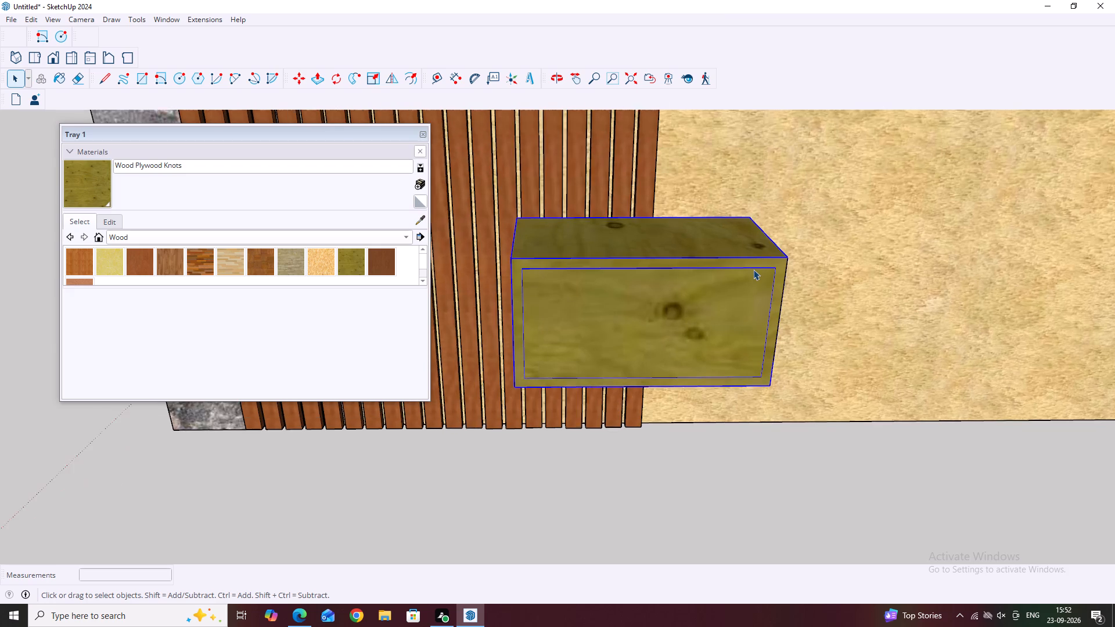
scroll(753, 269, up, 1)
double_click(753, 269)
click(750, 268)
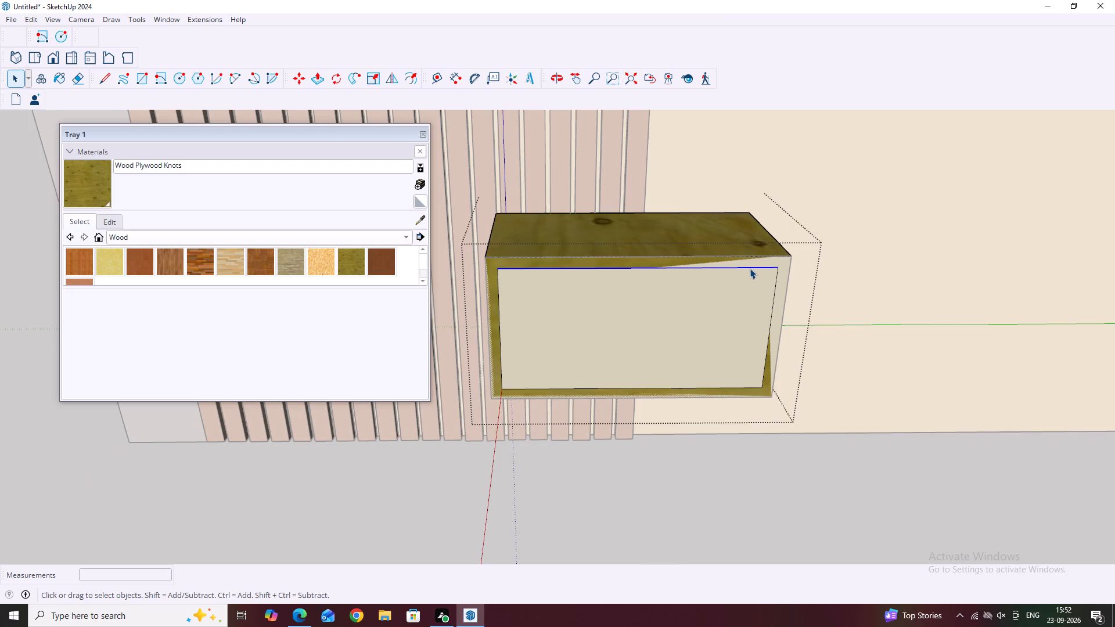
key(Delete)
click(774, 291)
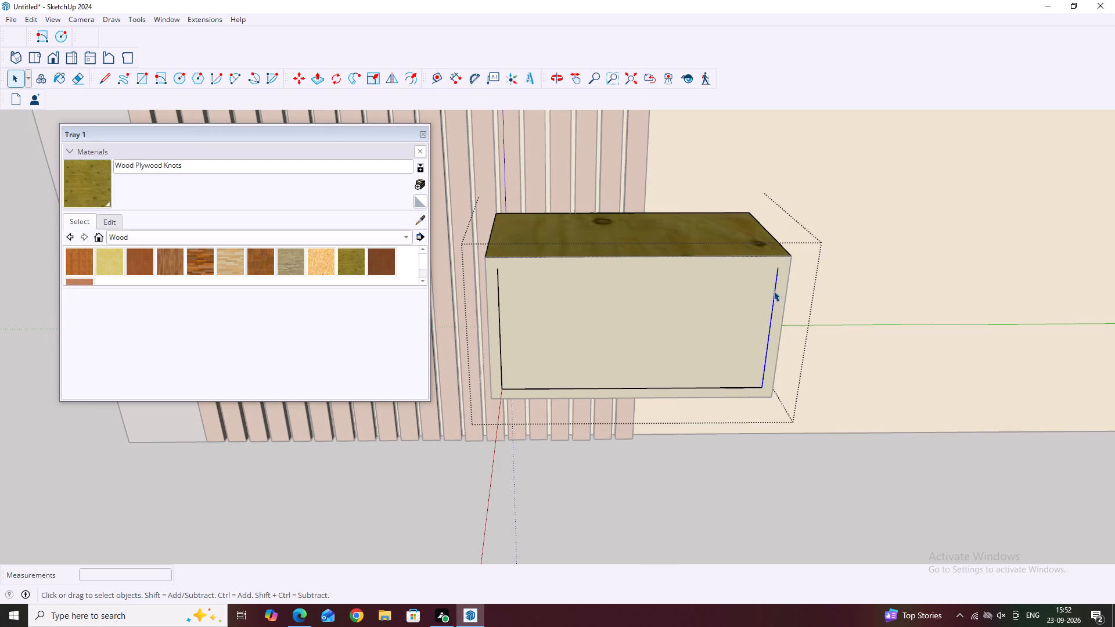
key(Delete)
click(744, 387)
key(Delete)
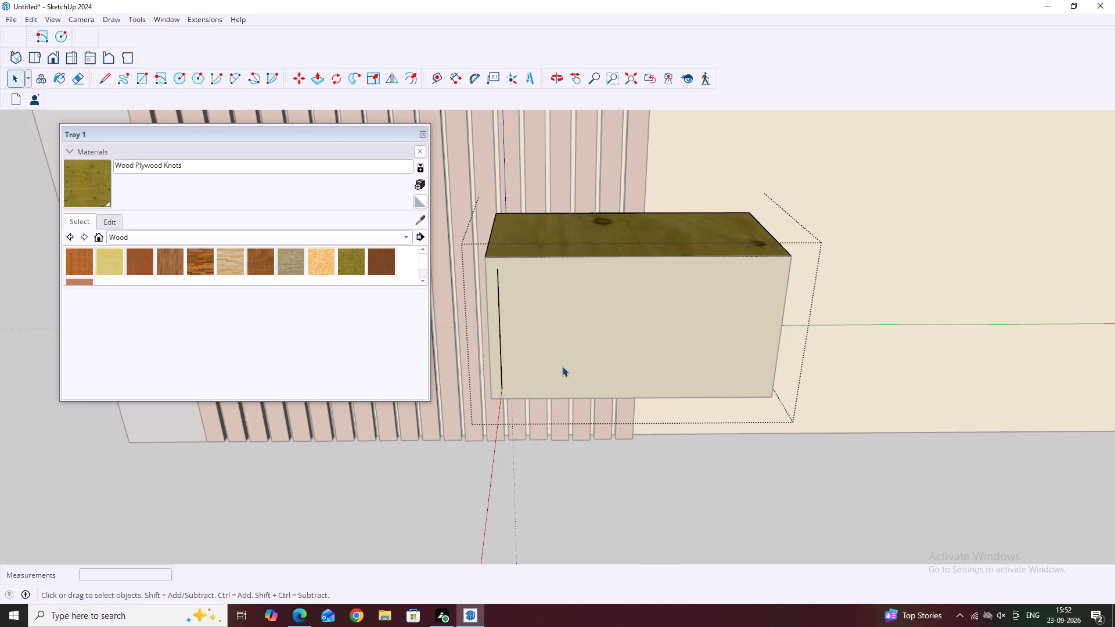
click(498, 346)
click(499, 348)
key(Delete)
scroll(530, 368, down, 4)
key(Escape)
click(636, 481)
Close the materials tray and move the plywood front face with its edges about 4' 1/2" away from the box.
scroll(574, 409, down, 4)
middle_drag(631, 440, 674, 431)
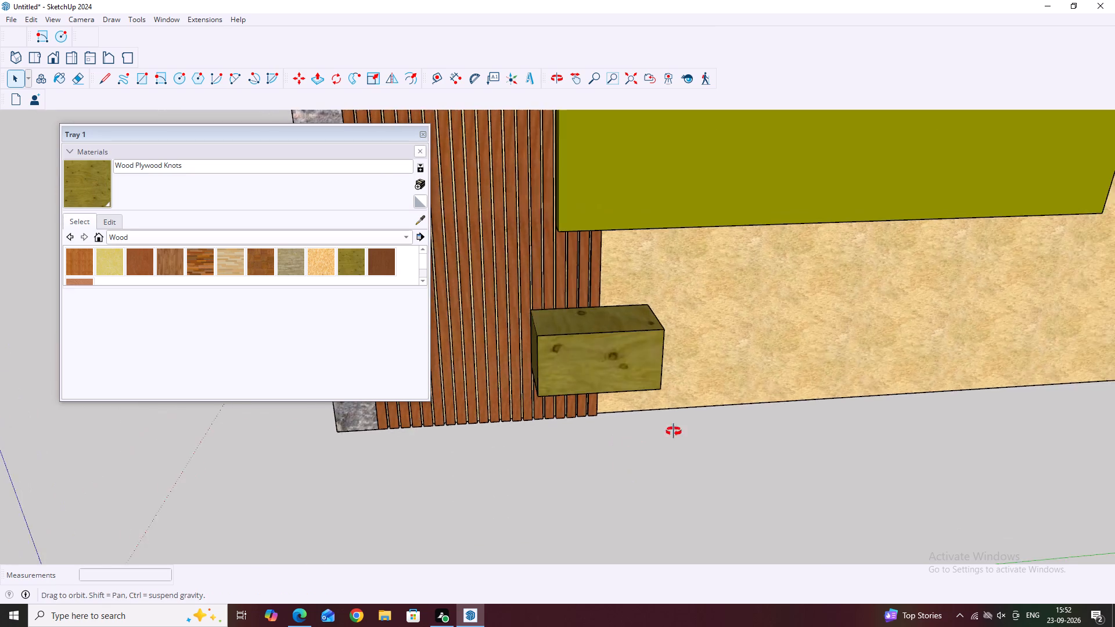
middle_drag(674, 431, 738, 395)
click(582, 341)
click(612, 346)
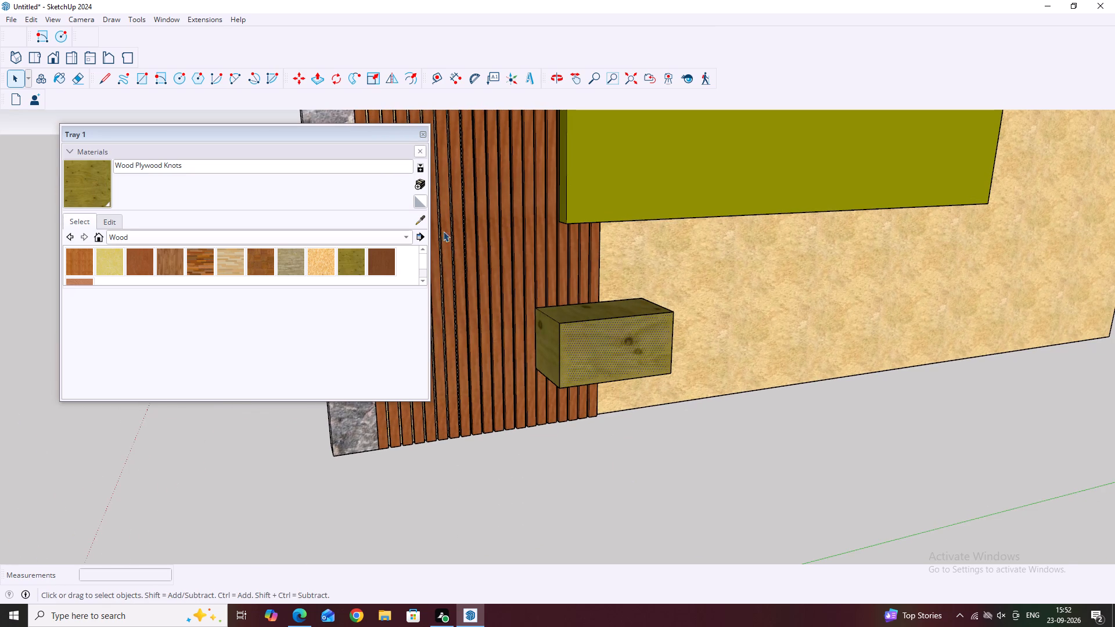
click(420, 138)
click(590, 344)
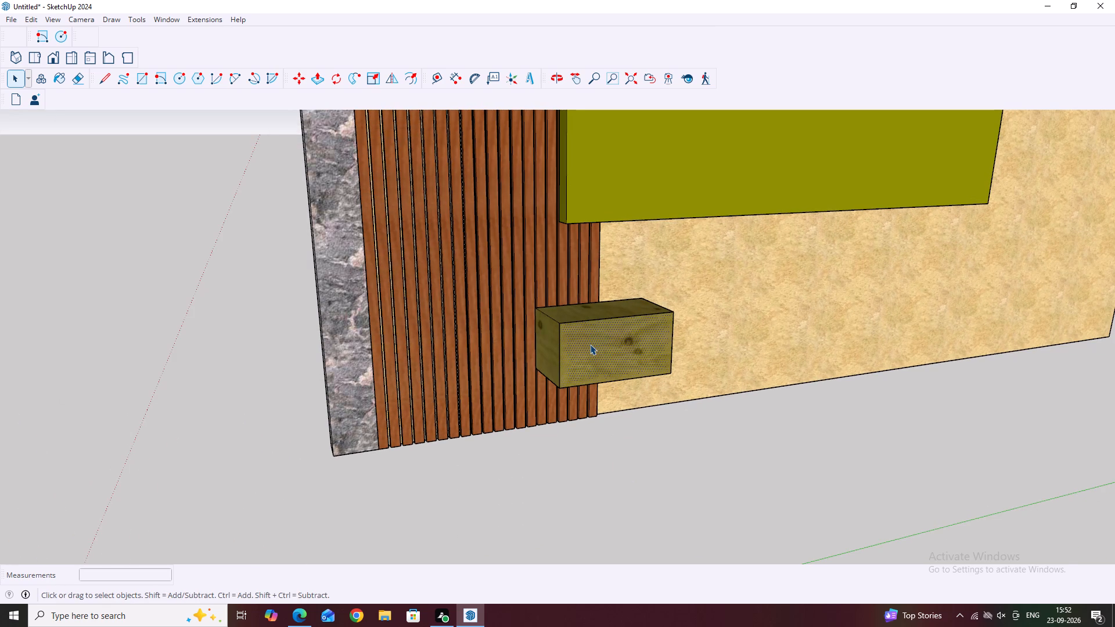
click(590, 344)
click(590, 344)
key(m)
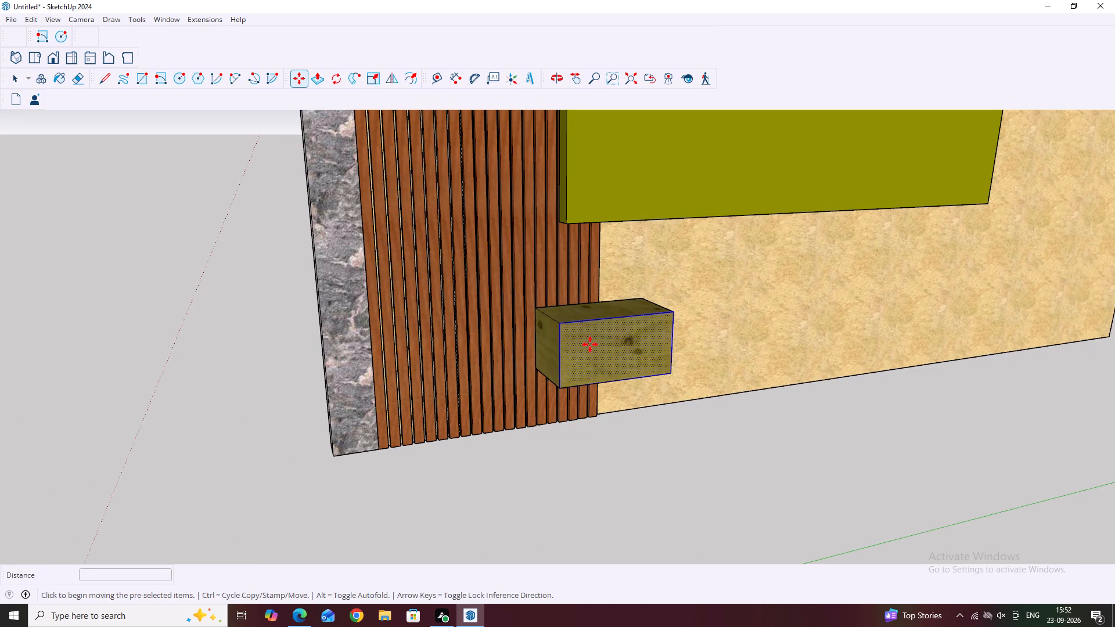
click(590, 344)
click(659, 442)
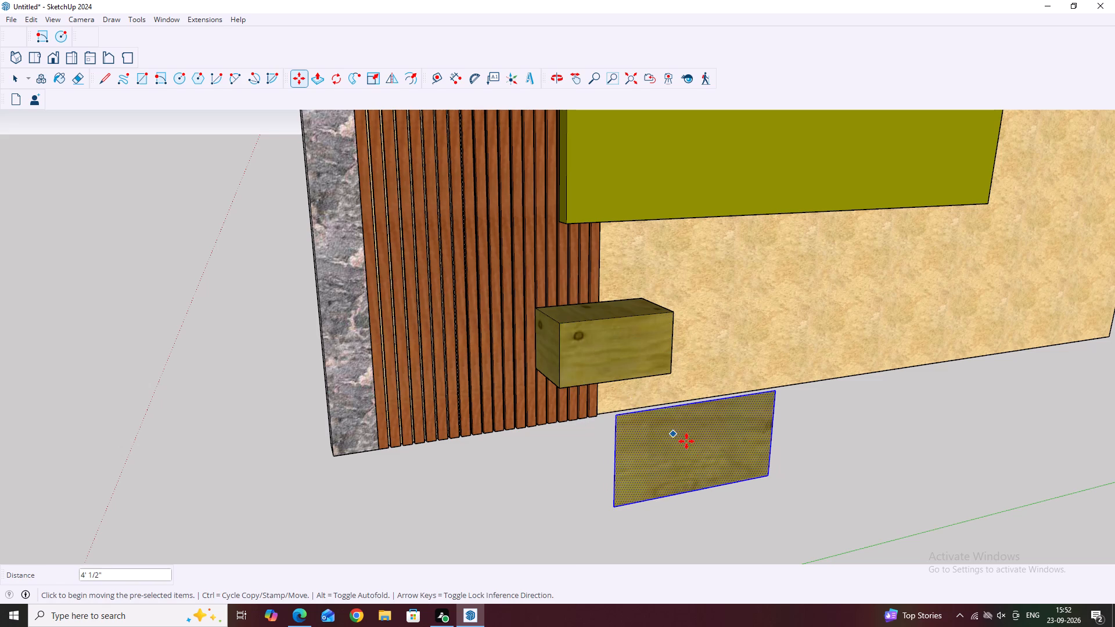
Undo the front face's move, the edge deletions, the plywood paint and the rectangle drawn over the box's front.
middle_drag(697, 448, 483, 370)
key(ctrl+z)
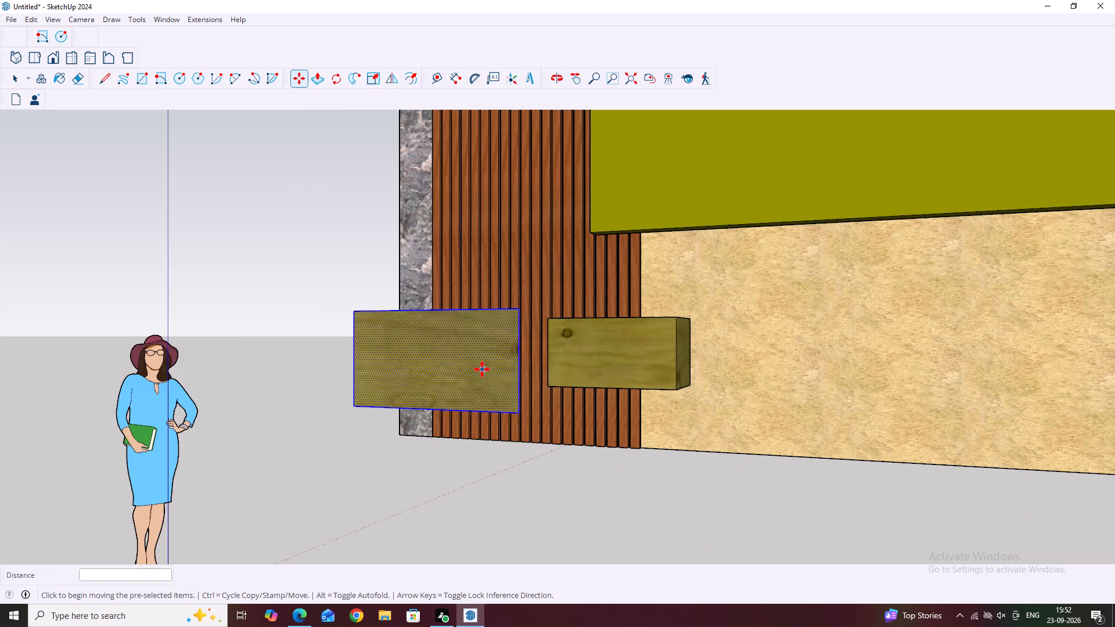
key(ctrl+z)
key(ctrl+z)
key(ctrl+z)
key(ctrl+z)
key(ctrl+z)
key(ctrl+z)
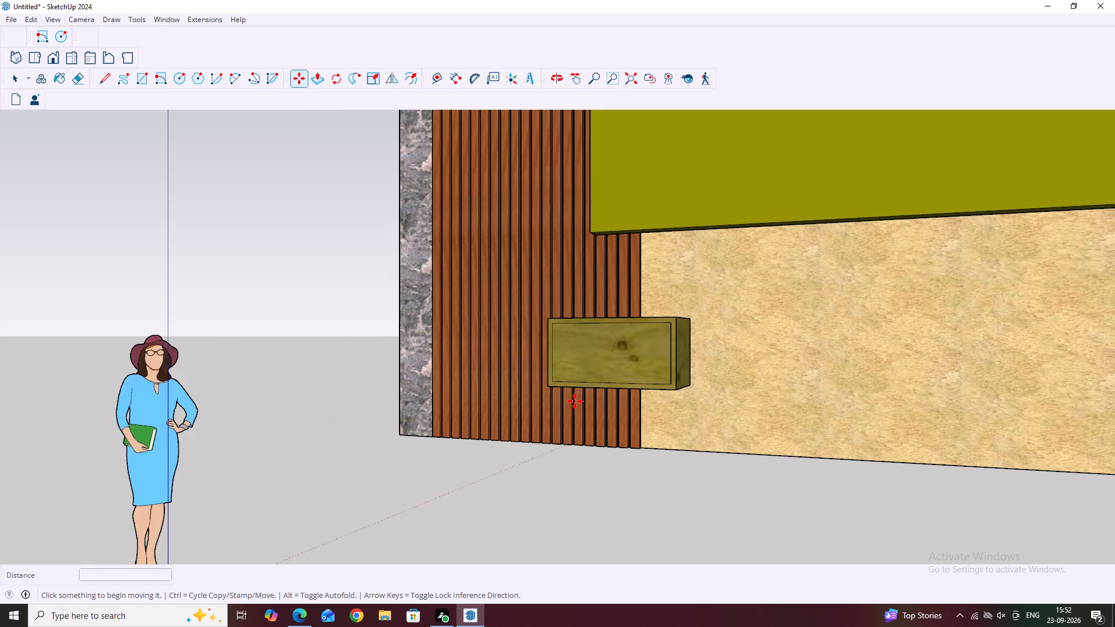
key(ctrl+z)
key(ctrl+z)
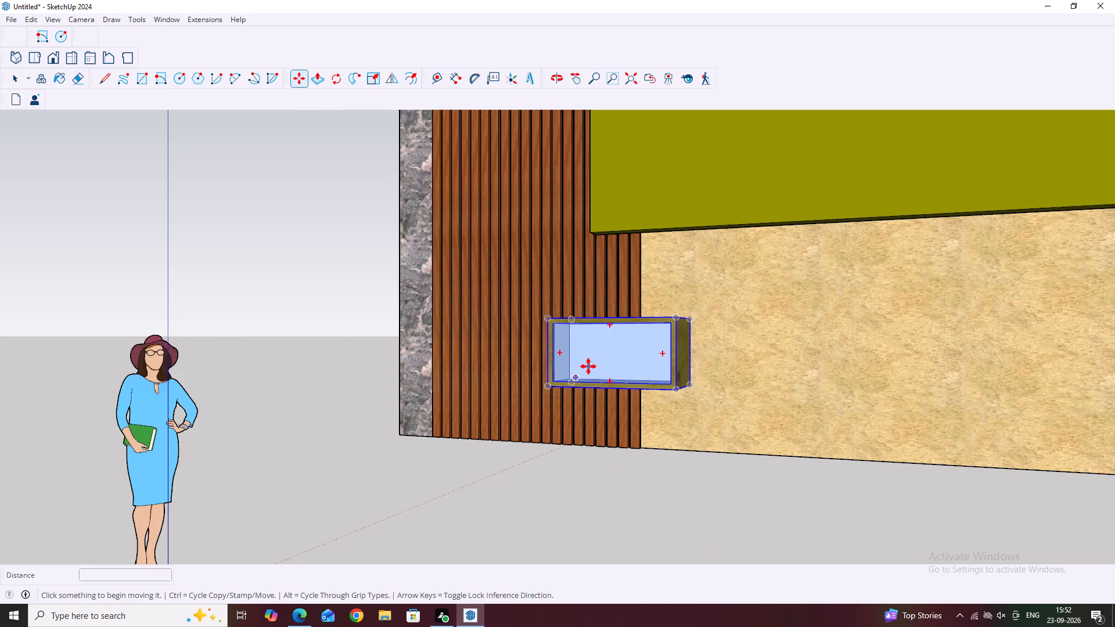
Copy the open-fronted plywood box about 17' 3" along the wall's length, placing the copy beyond the wall's end.
scroll(595, 384, down, 3)
middle_drag(610, 435, 743, 484)
key(Escape)
key(space)
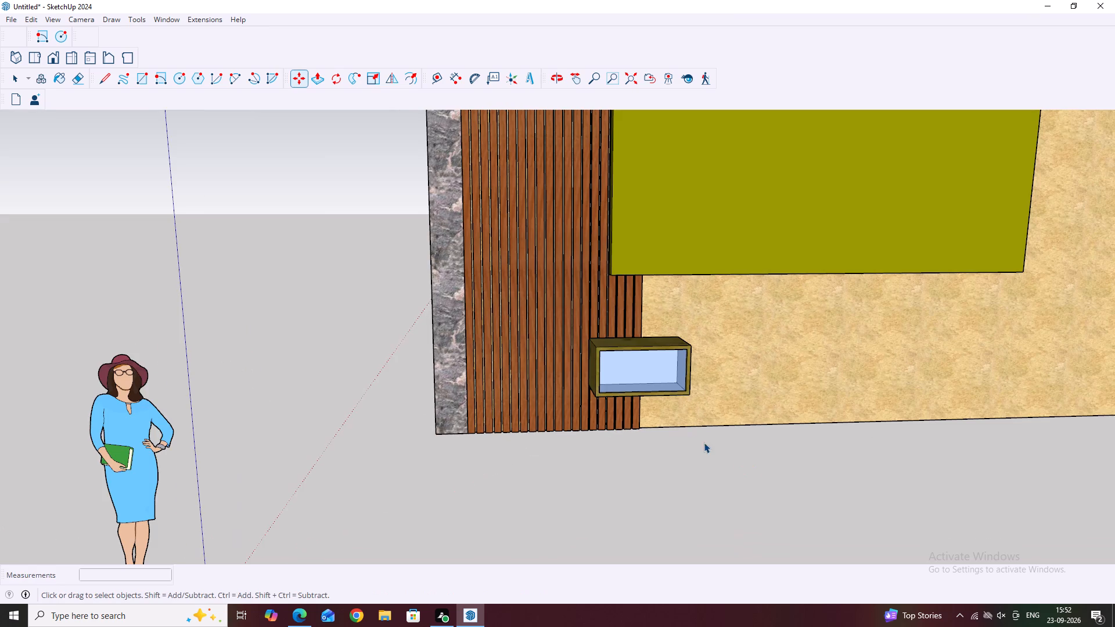
click(612, 385)
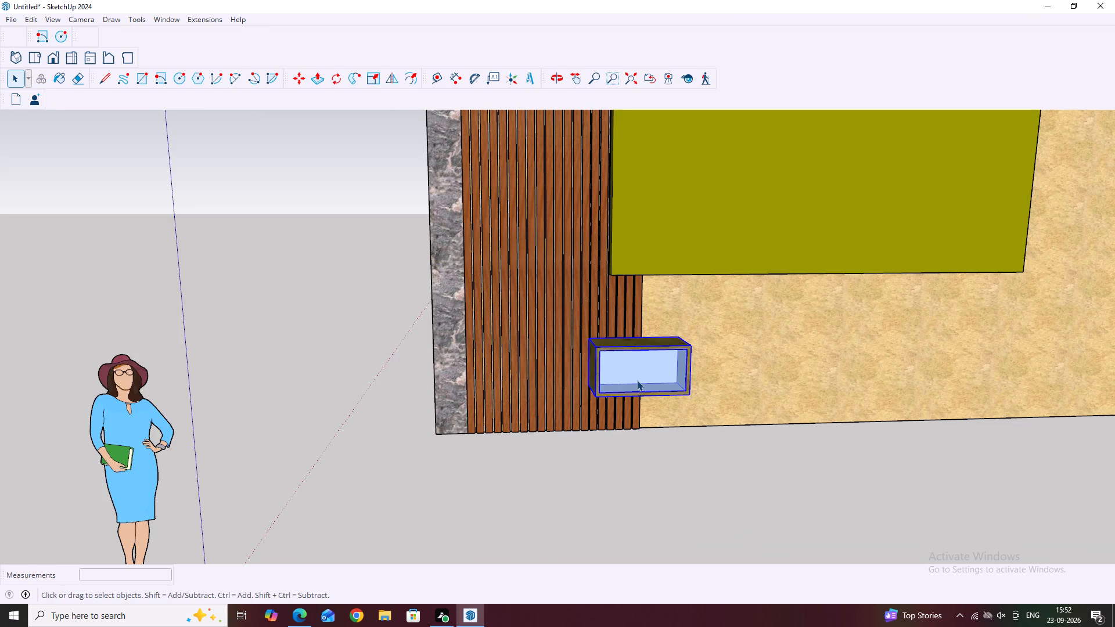
key(m)
click(580, 375)
scroll(671, 403, down, 3)
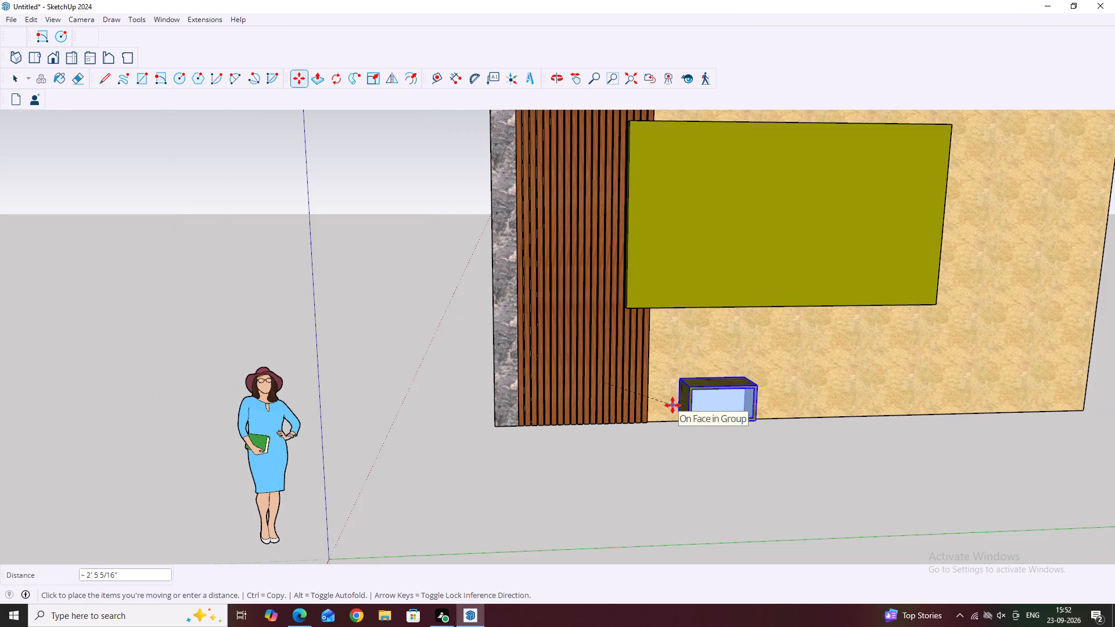
scroll(620, 387, down, 6)
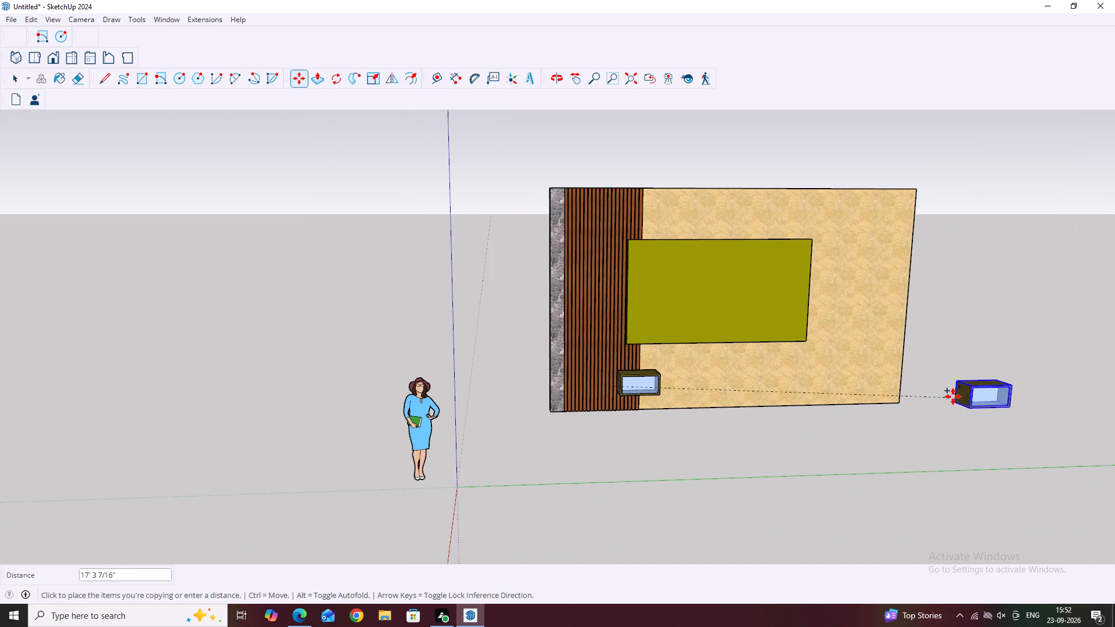
click(953, 397)
key(Escape)
key(space)
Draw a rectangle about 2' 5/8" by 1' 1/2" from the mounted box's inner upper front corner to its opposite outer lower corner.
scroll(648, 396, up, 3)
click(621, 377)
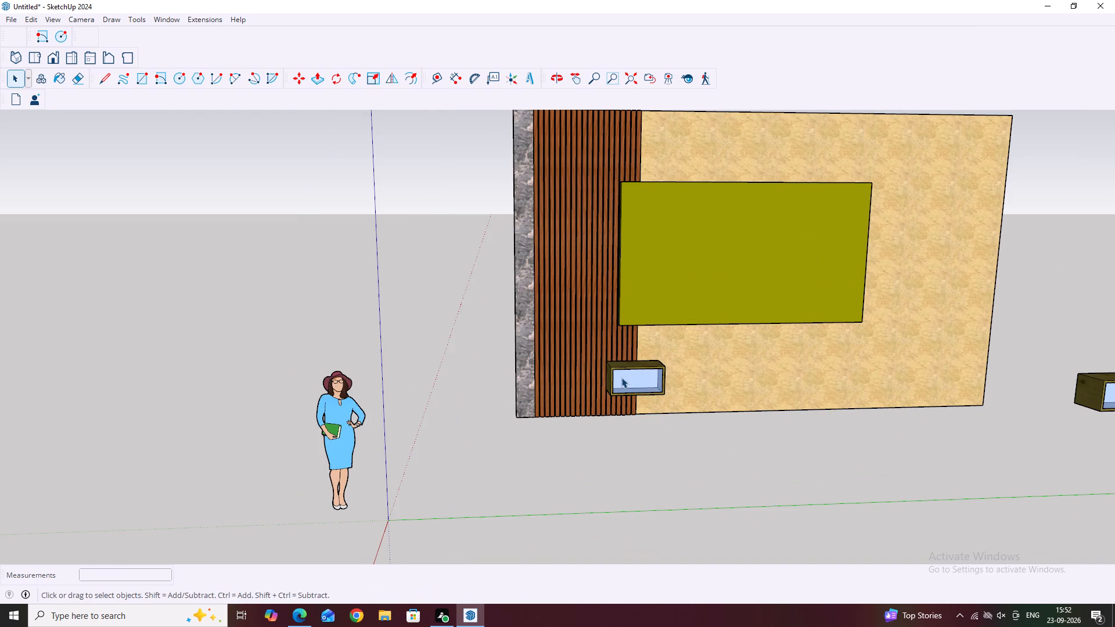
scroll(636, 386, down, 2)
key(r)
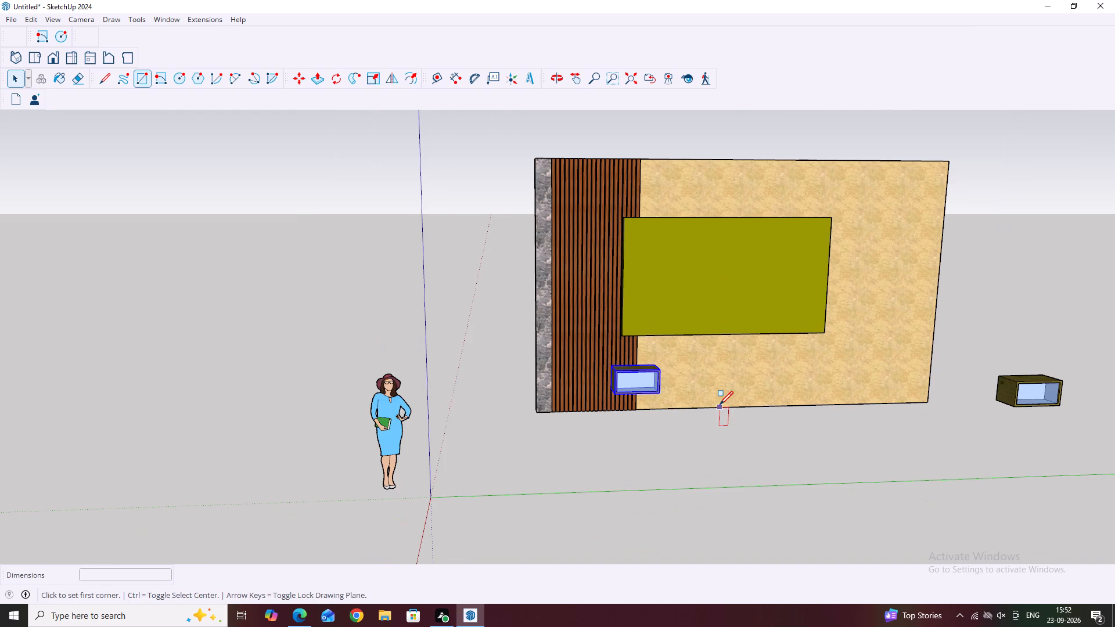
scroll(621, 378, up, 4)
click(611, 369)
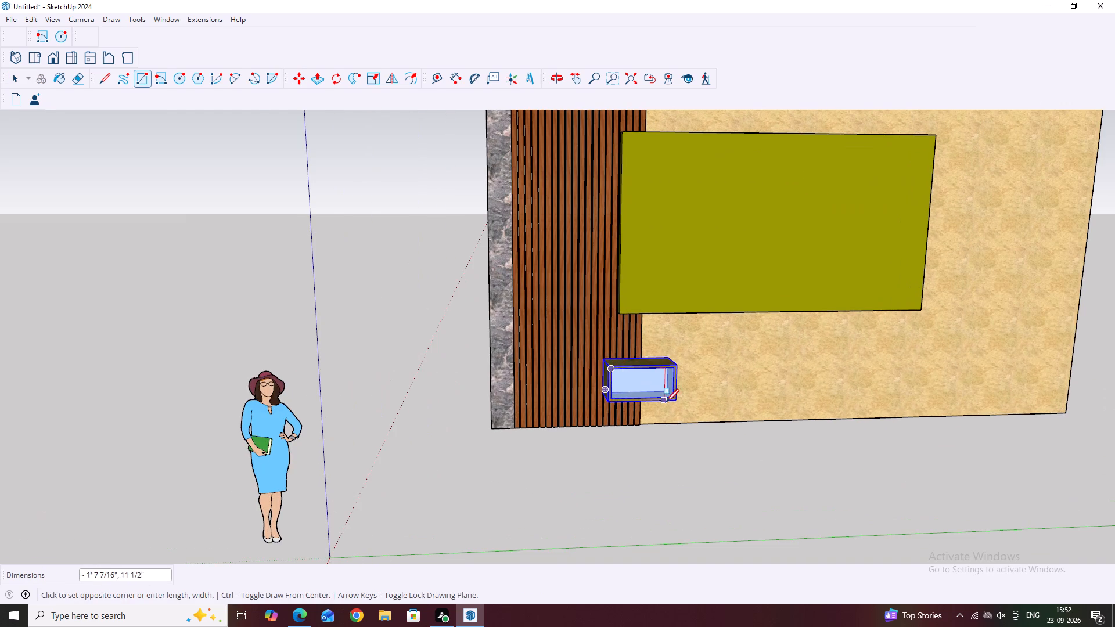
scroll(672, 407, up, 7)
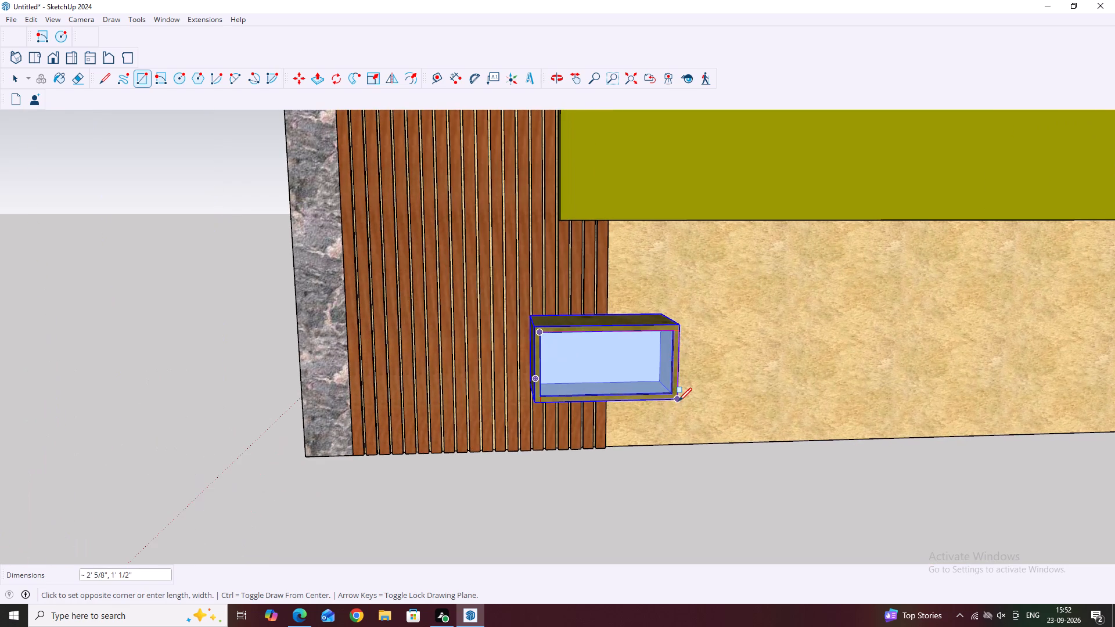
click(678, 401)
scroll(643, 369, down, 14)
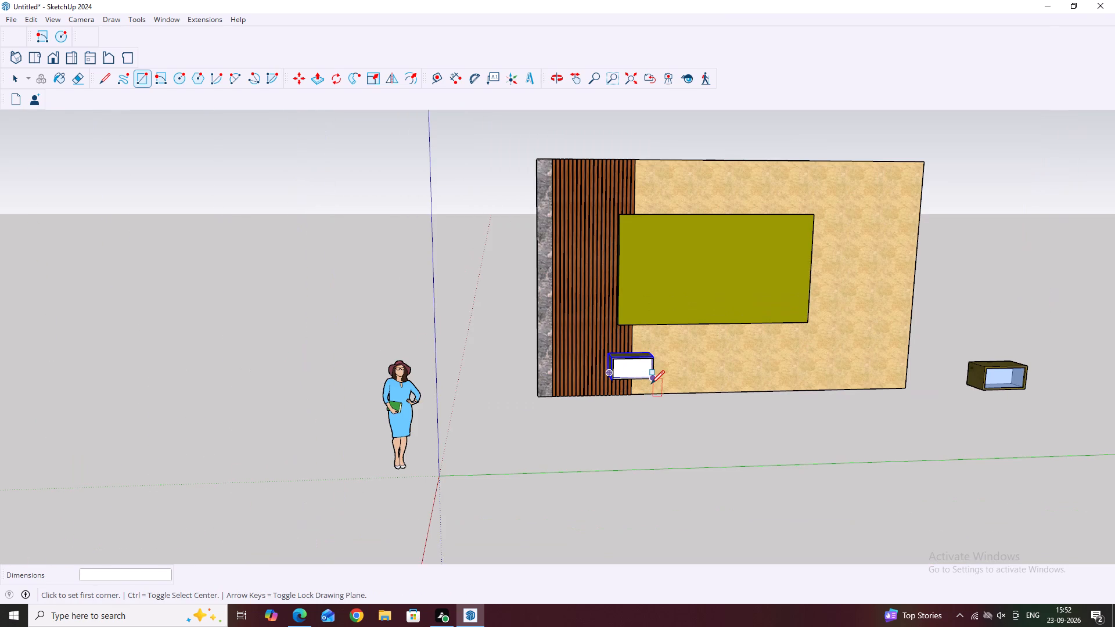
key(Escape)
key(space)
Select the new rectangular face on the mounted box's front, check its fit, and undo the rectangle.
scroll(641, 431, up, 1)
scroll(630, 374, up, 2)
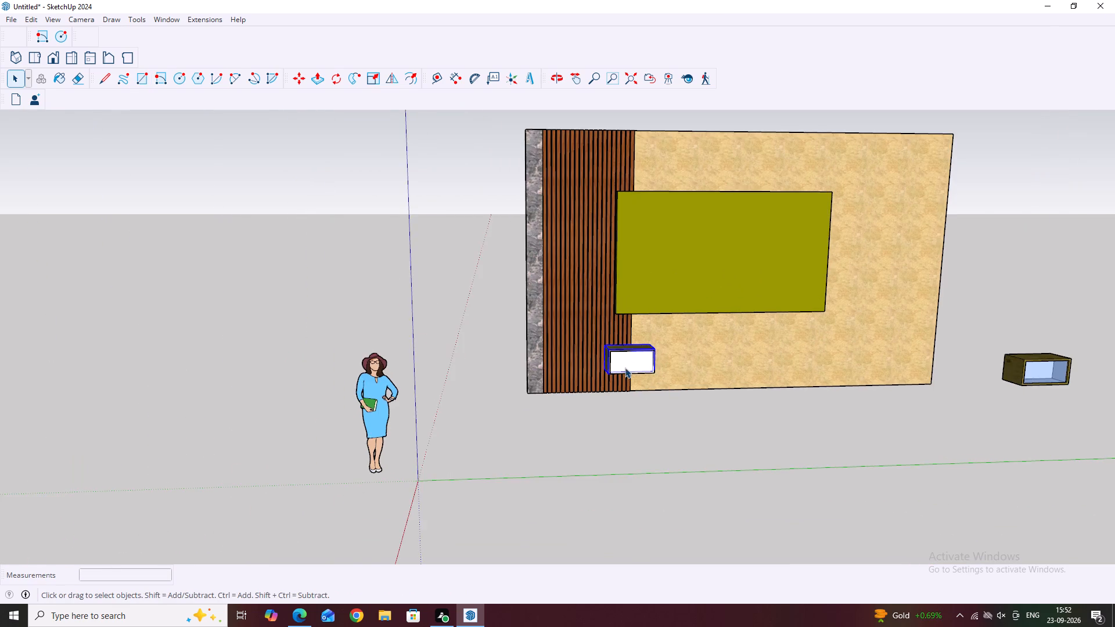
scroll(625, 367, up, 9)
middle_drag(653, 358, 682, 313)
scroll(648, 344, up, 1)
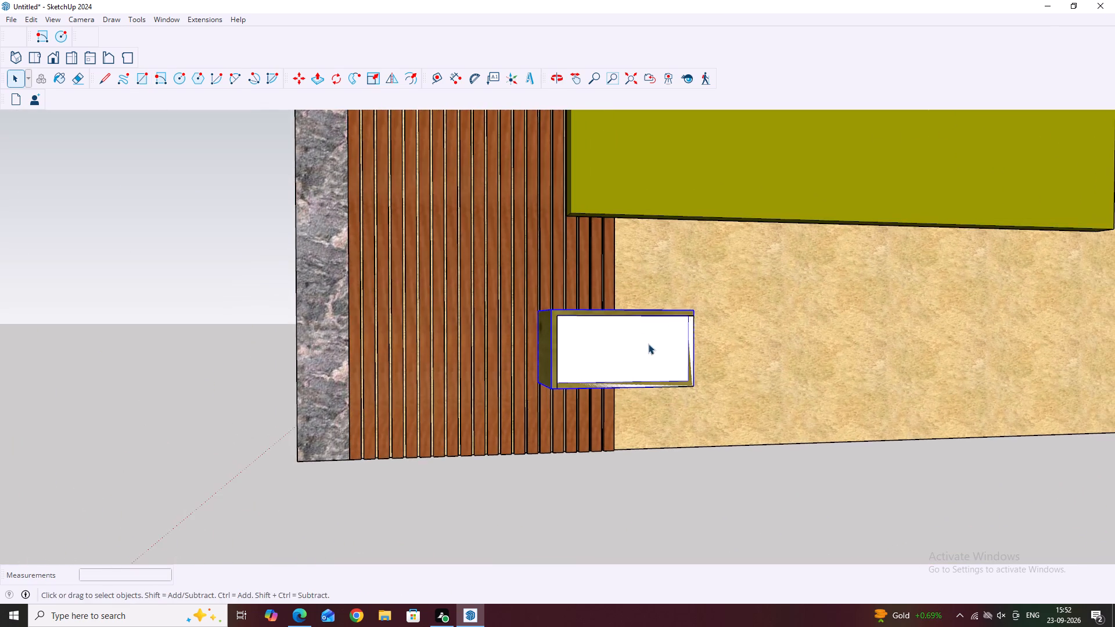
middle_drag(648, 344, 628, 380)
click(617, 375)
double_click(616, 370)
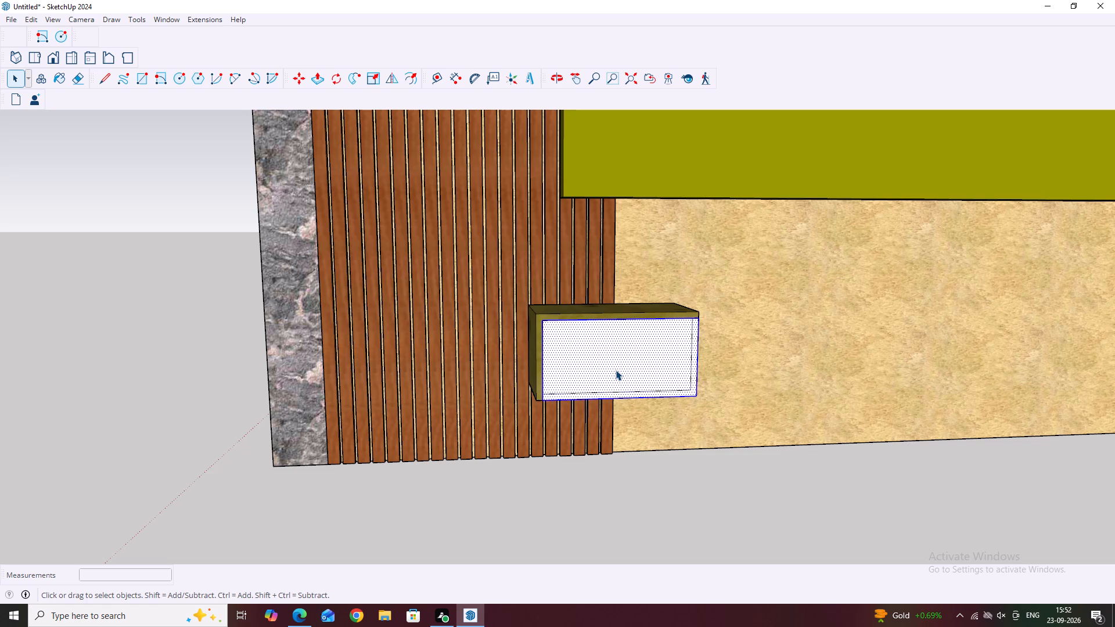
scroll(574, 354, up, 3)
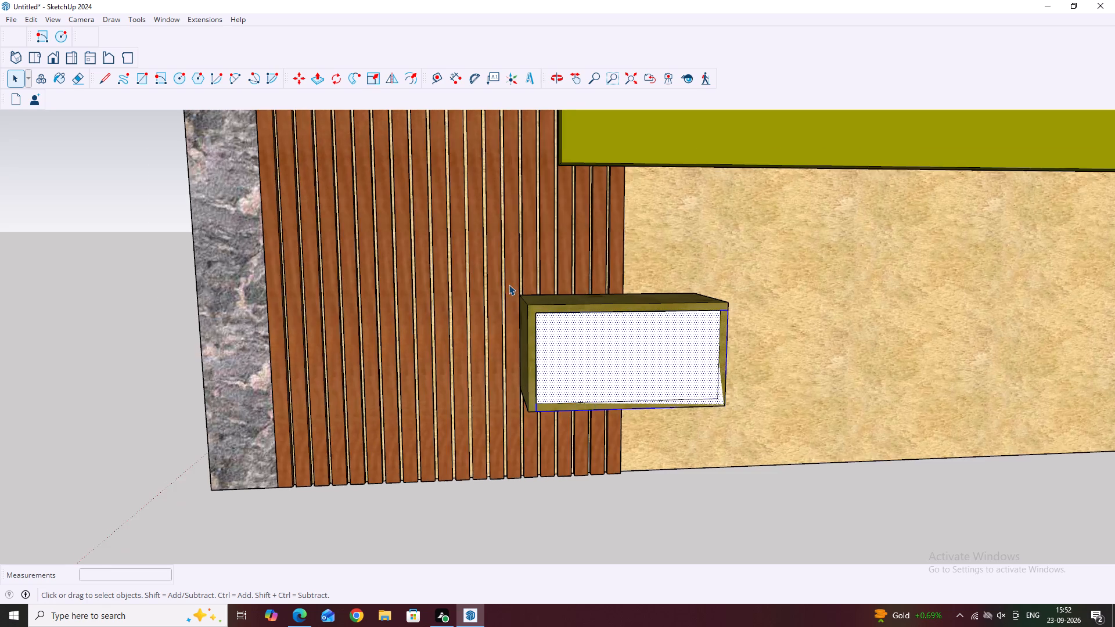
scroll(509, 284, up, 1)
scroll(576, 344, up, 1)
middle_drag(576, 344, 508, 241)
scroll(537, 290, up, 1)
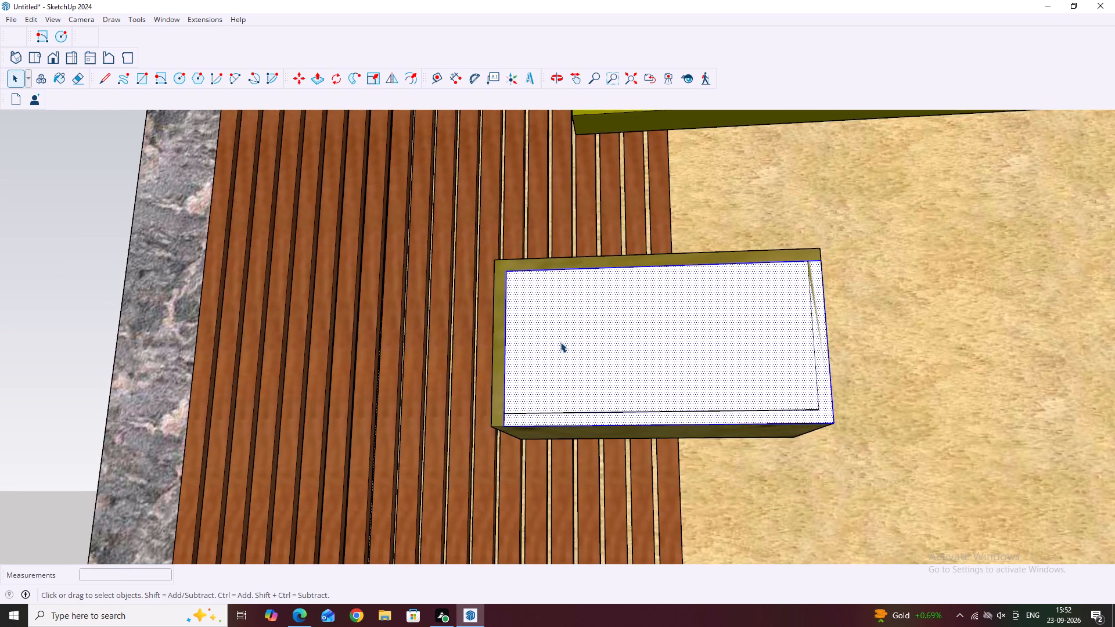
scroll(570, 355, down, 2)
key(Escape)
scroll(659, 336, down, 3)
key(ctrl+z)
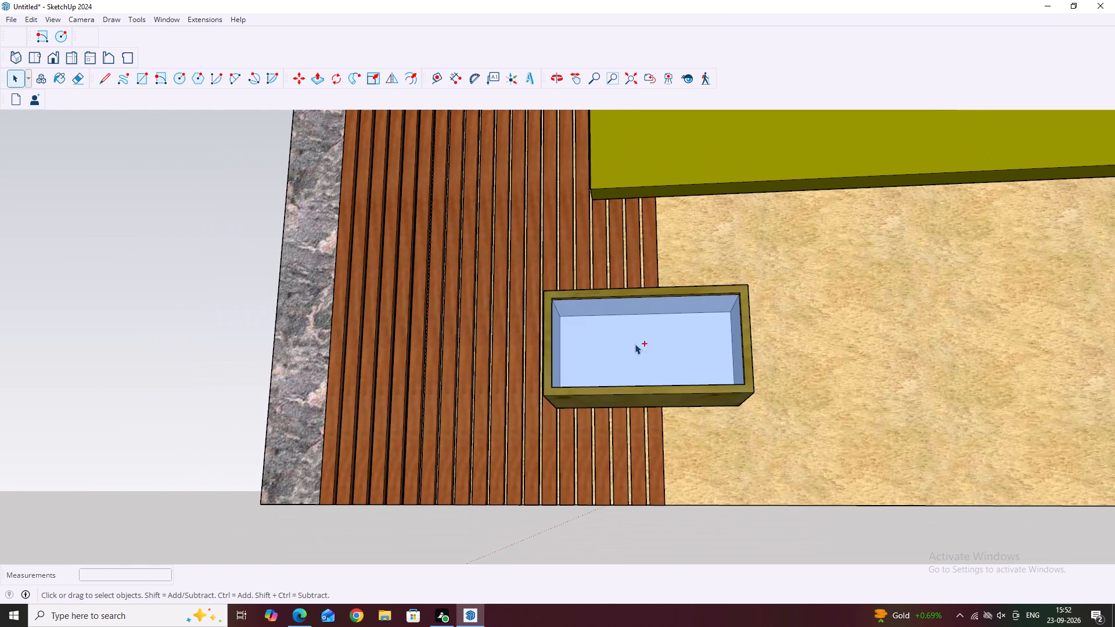
Draw a rectangle about 2' 1 5/8" by 1' 1 1/2" over the mounted box's full front, between its outer corners.
middle_drag(592, 320, 618, 407)
key(r)
scroll(554, 312, up, 2)
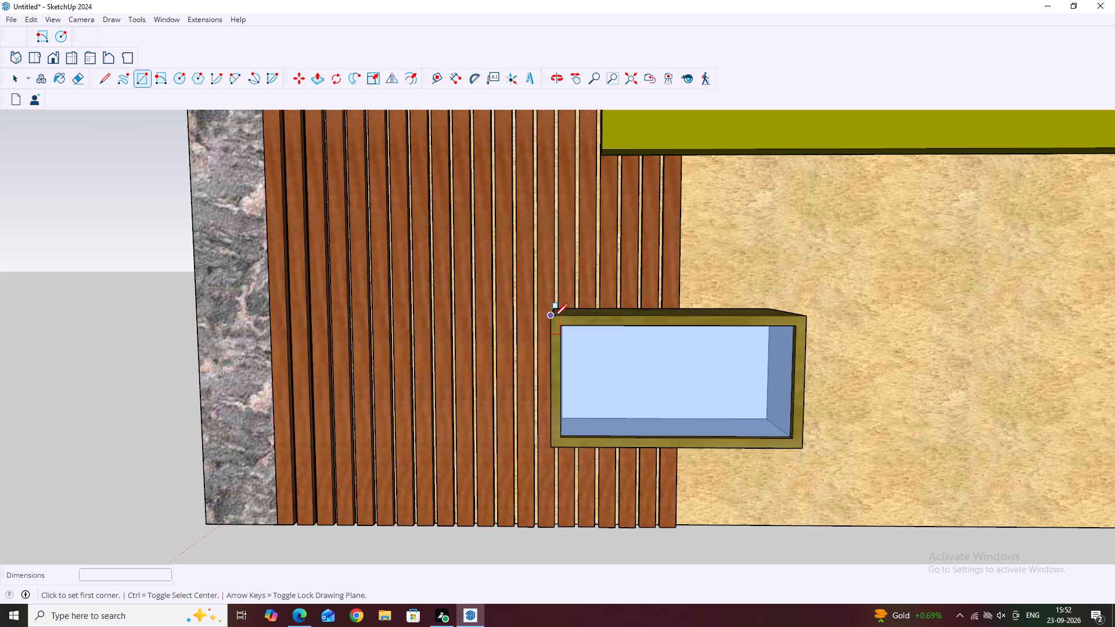
click(550, 318)
click(804, 448)
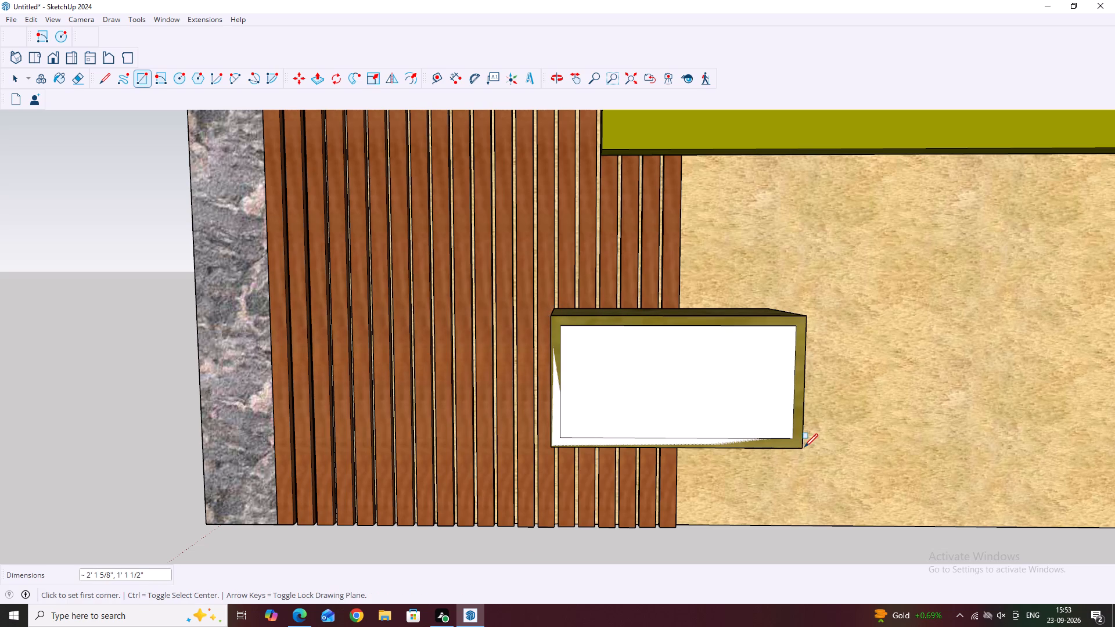
scroll(635, 325, down, 4)
key(Escape)
key(space)
scroll(672, 484, down, 2)
Paint the new front face of the mounted box with Wood Plywood Knots and close the materials tray.
key(b)
click(671, 380)
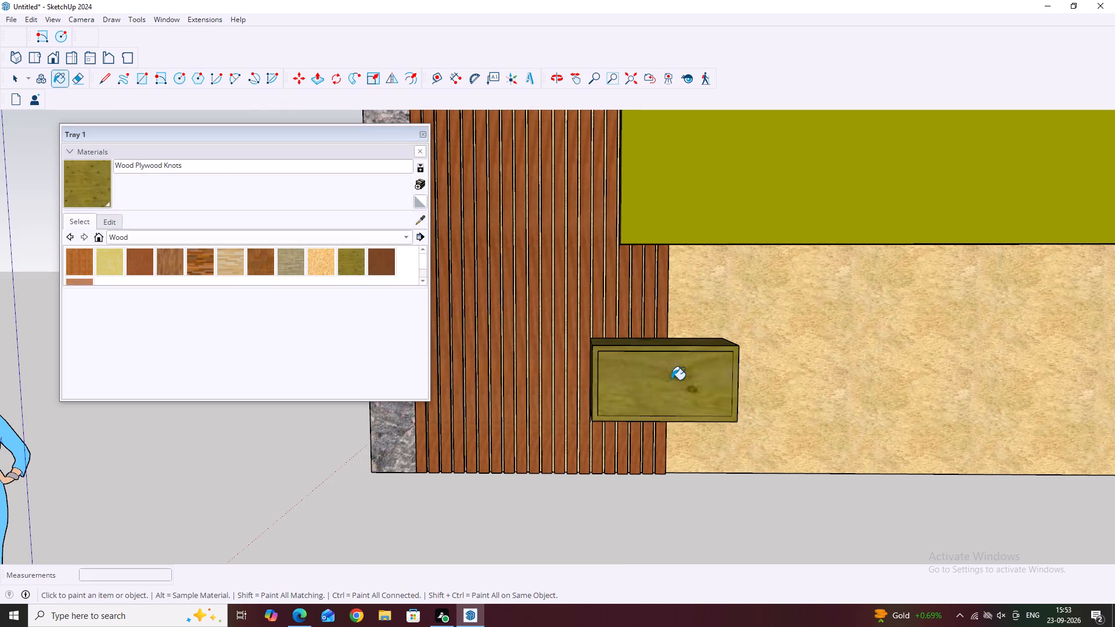
scroll(664, 404, down, 1)
key(Escape)
key(space)
click(581, 509)
scroll(514, 486, down, 3)
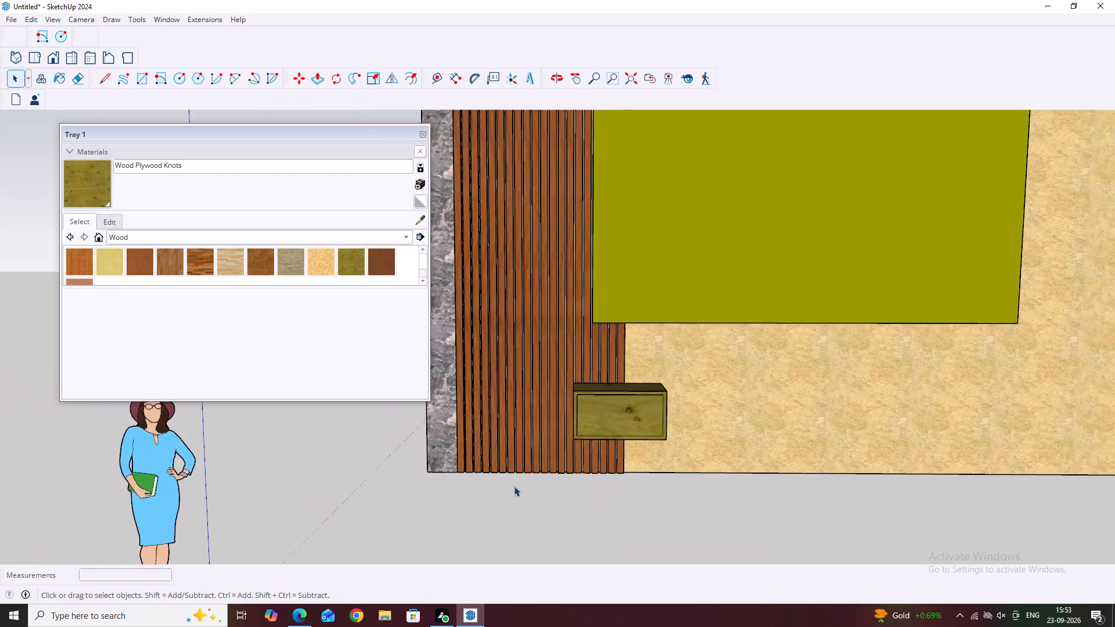
scroll(514, 486, down, 2)
click(425, 137)
Examine the mounted box with its plywood front and the open copy beyond the wall from several angles.
scroll(457, 237, down, 5)
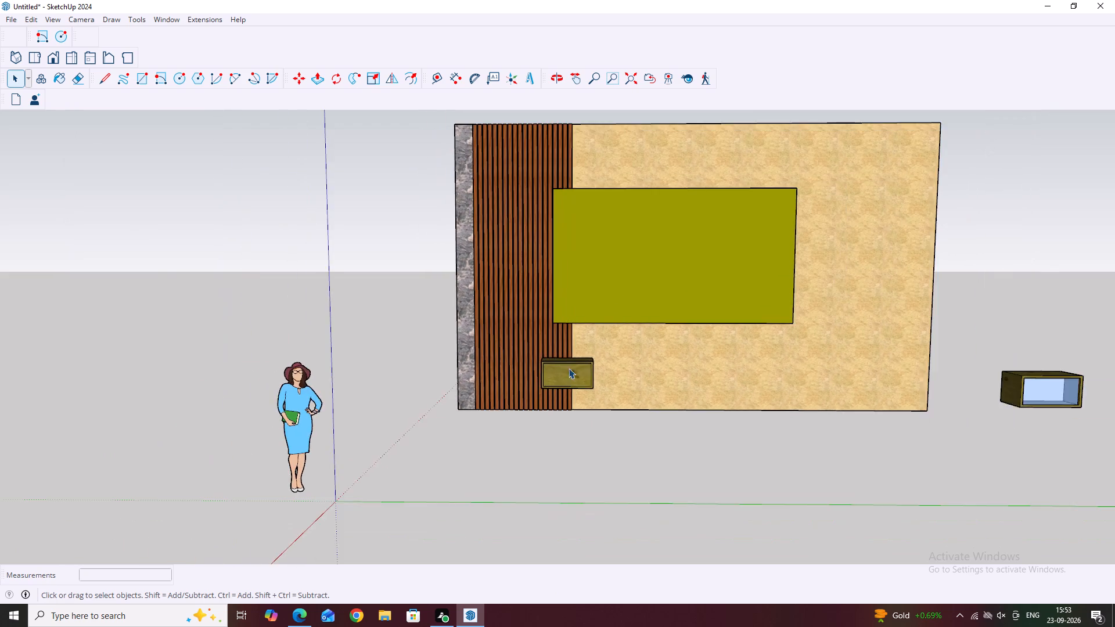
middle_drag(612, 352, 729, 430)
middle_drag(1038, 334, 1014, 325)
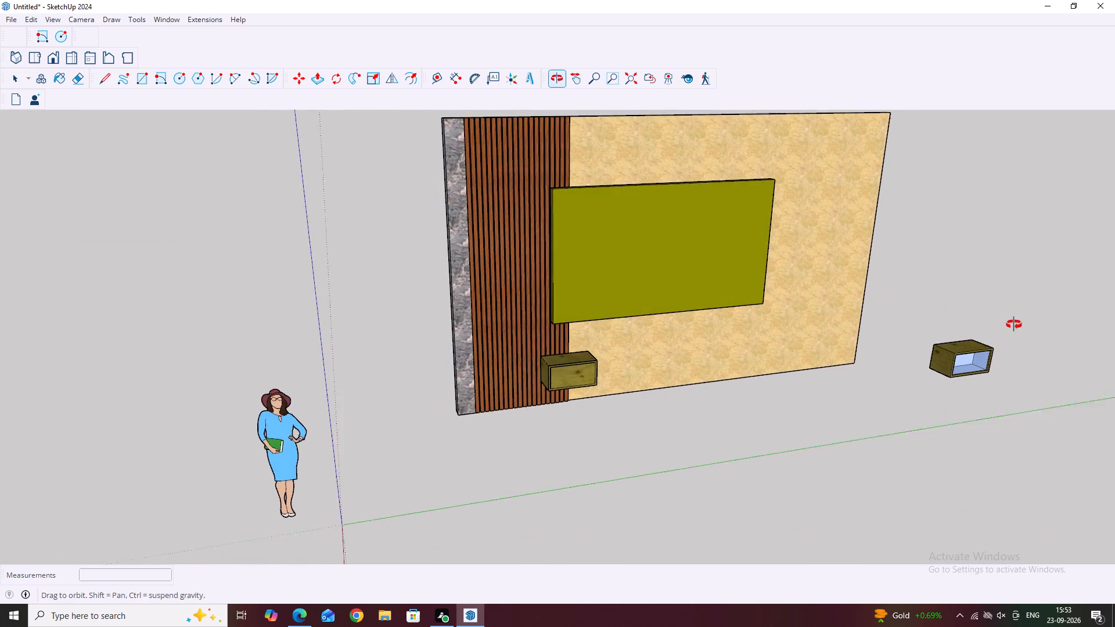
middle_drag(1014, 325, 982, 327)
scroll(554, 364, up, 3)
middle_drag(656, 387, 577, 310)
middle_drag(658, 363, 534, 372)
middle_drag(591, 372, 505, 369)
scroll(576, 381, up, 2)
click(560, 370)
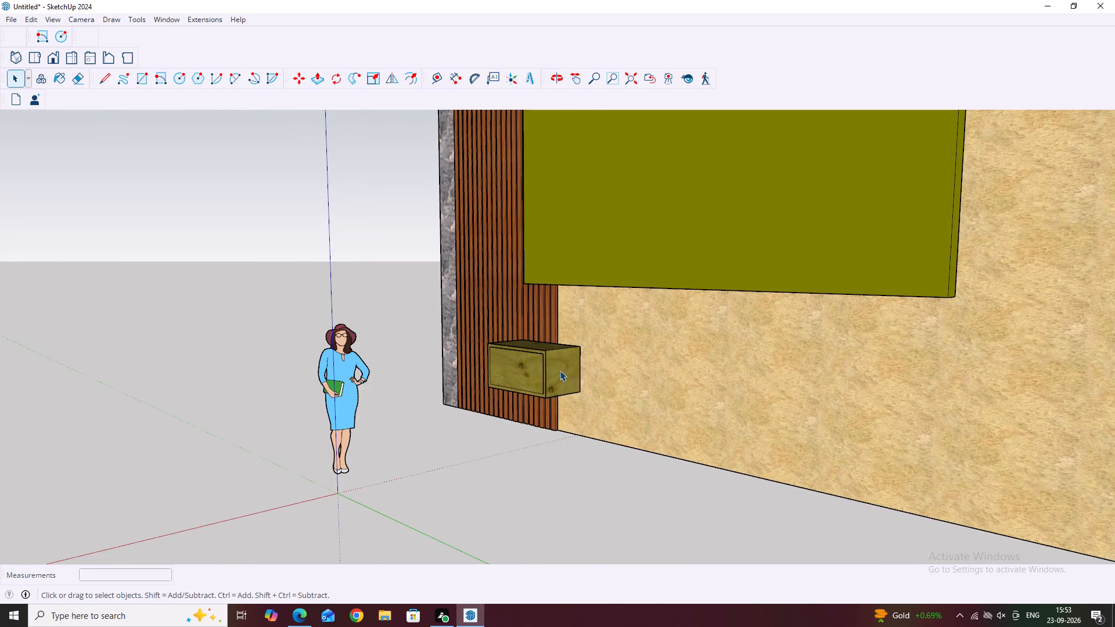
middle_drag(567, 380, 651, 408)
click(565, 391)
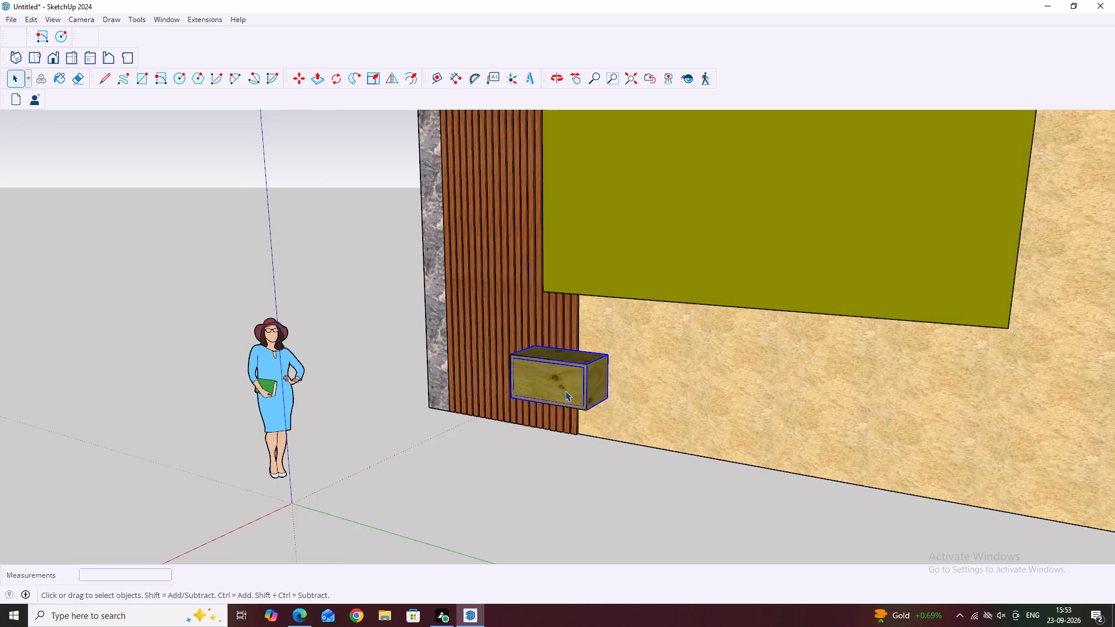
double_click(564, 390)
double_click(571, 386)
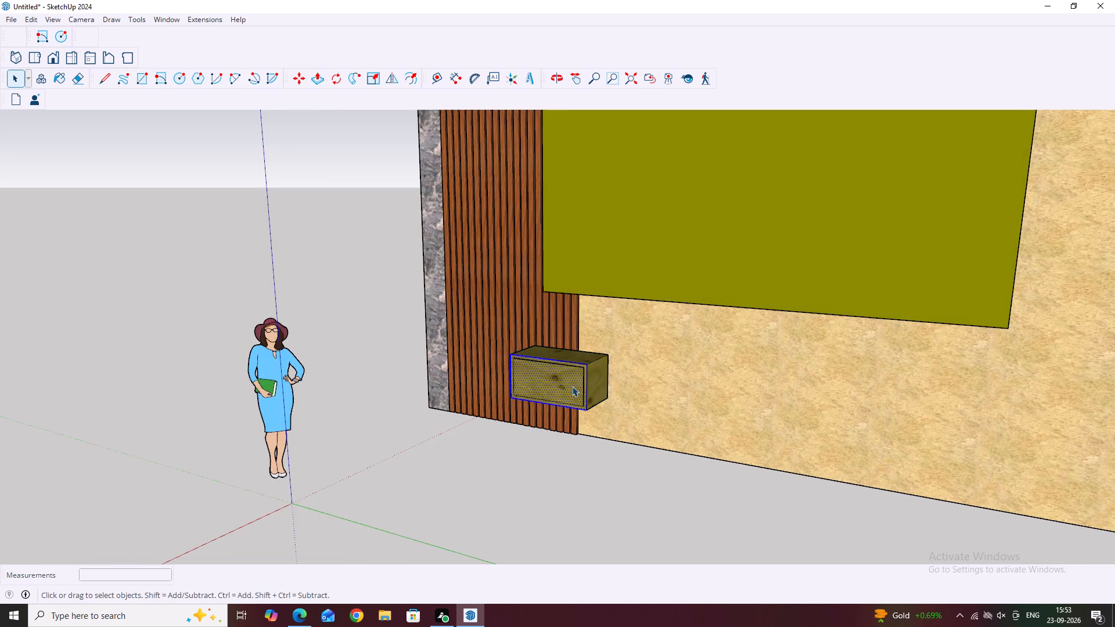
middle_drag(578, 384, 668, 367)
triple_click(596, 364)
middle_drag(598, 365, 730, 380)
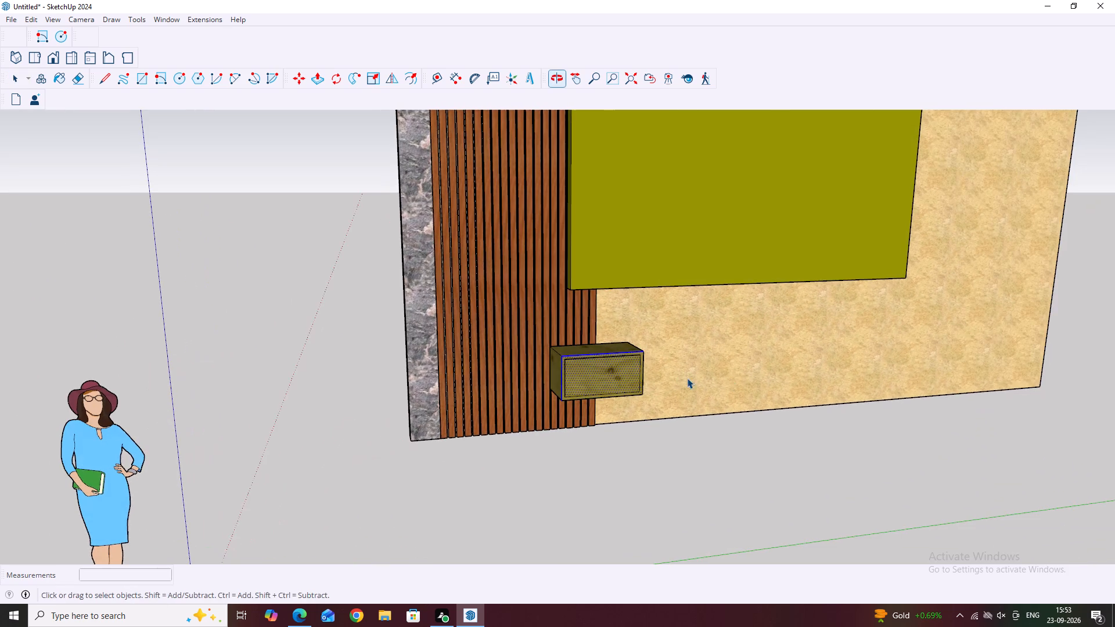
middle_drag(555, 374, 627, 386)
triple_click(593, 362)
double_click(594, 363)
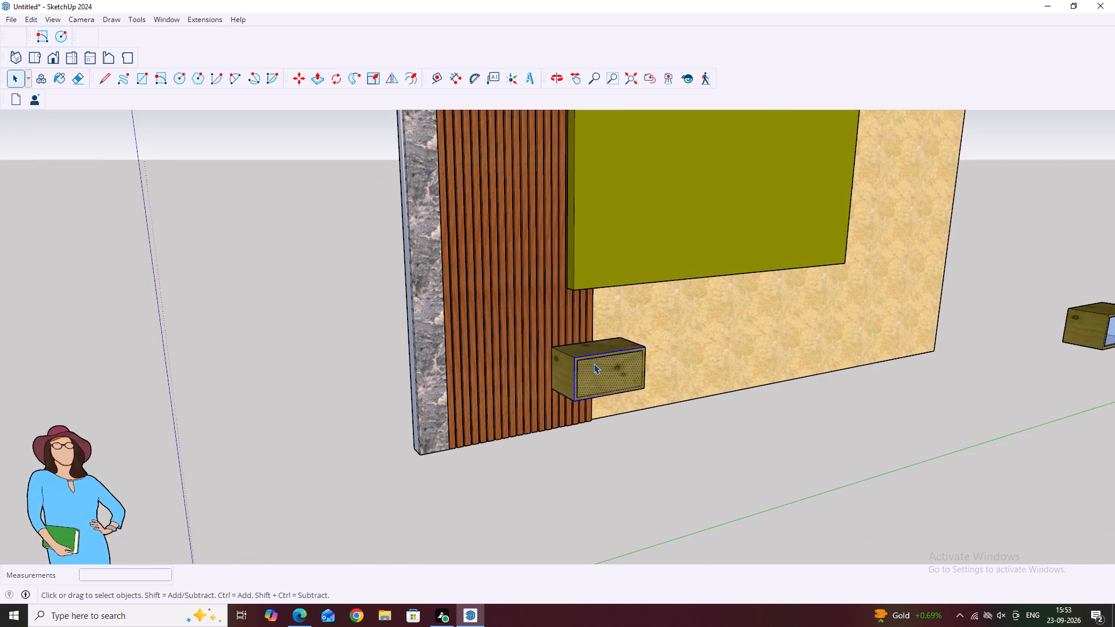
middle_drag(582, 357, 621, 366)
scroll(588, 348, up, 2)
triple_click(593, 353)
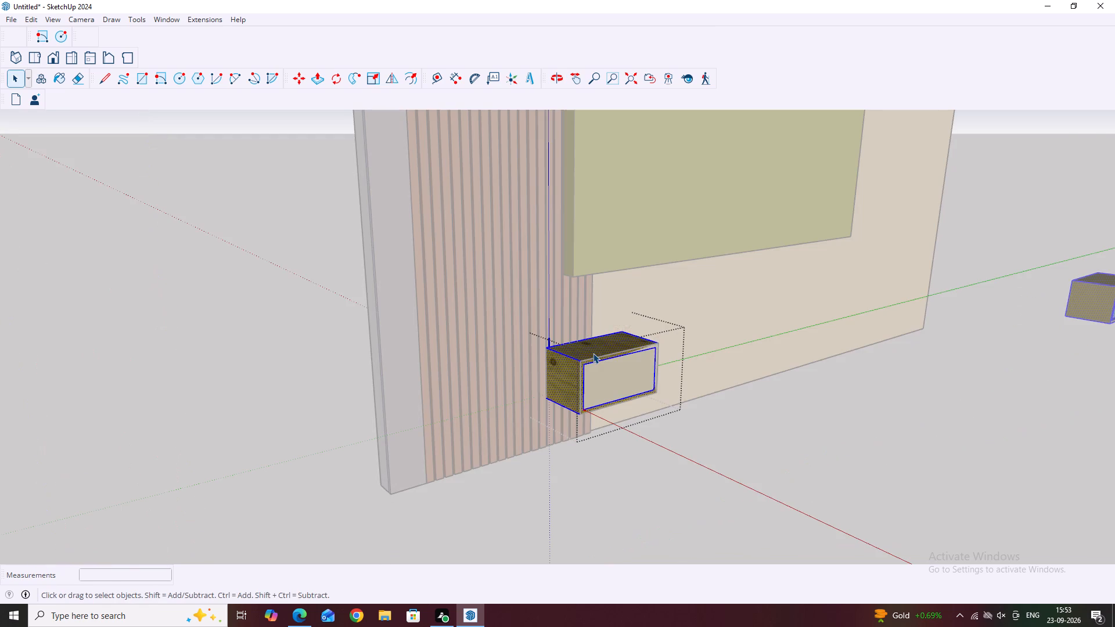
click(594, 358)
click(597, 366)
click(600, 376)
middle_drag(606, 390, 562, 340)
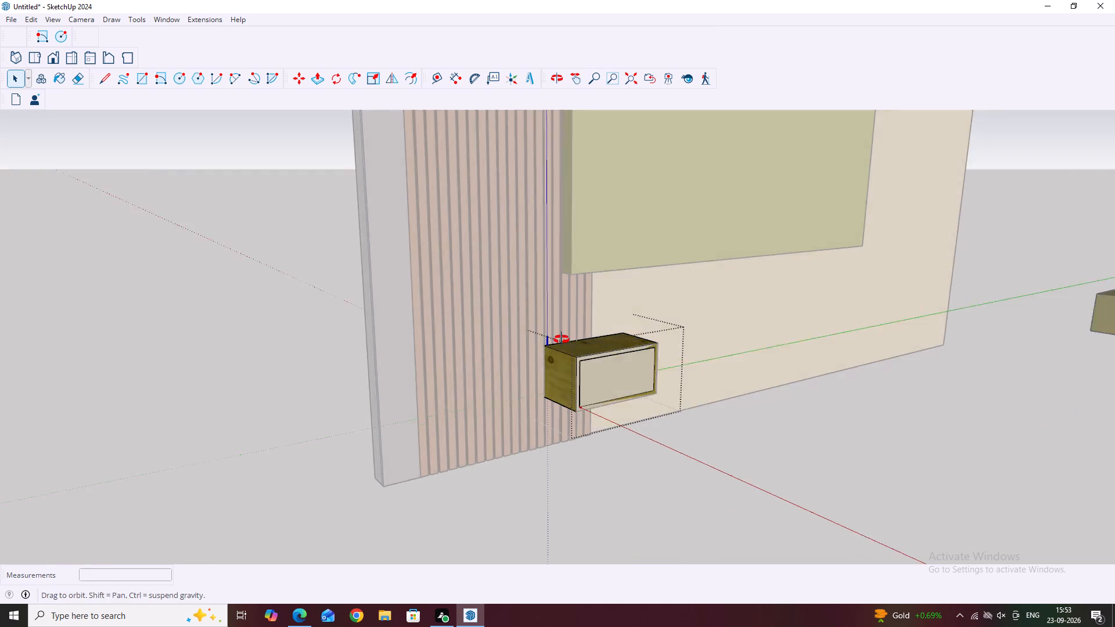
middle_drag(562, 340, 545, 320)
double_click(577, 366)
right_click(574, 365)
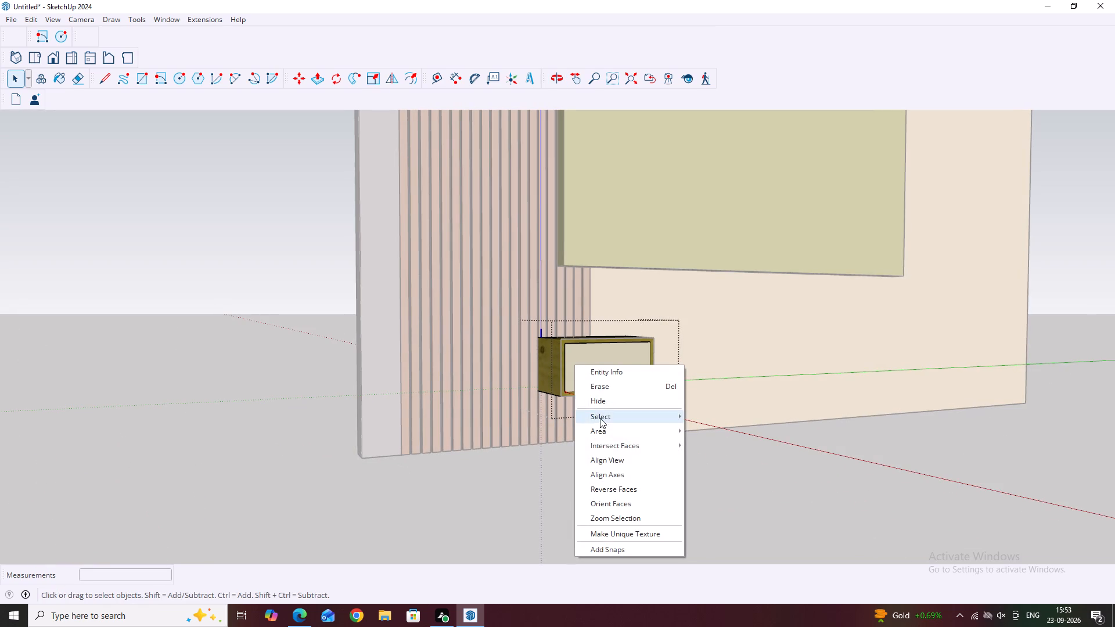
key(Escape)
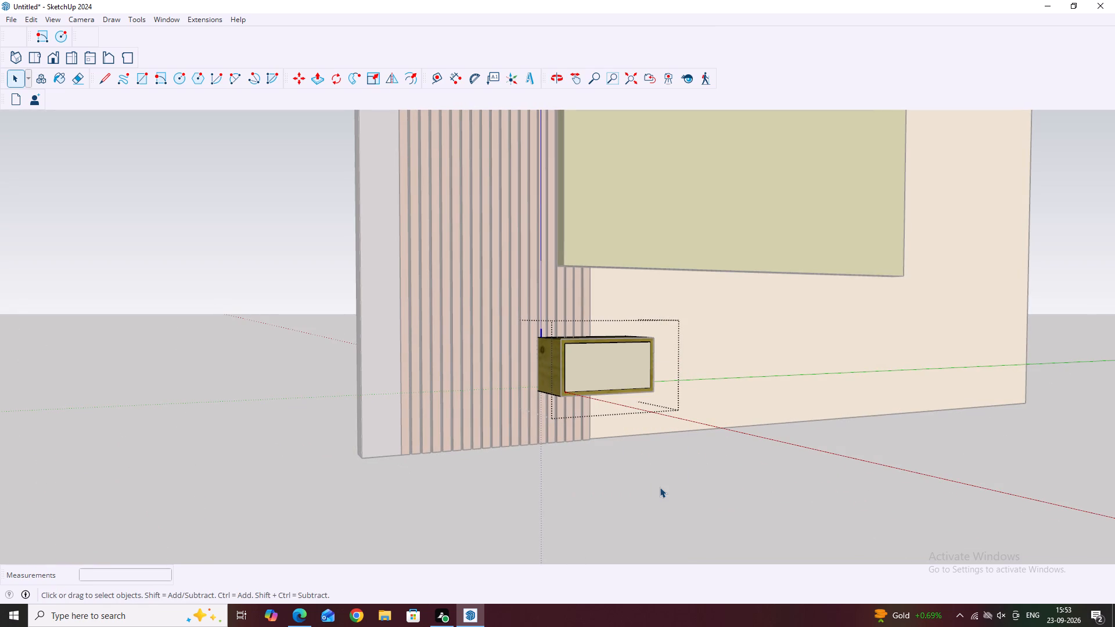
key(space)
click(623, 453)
Copy the mounted box's open shell about 2' 1 5/8" along the wall so it sits edge to edge beside the plywood-fronted box.
scroll(565, 412, down, 2)
middle_drag(621, 375, 567, 435)
click(599, 386)
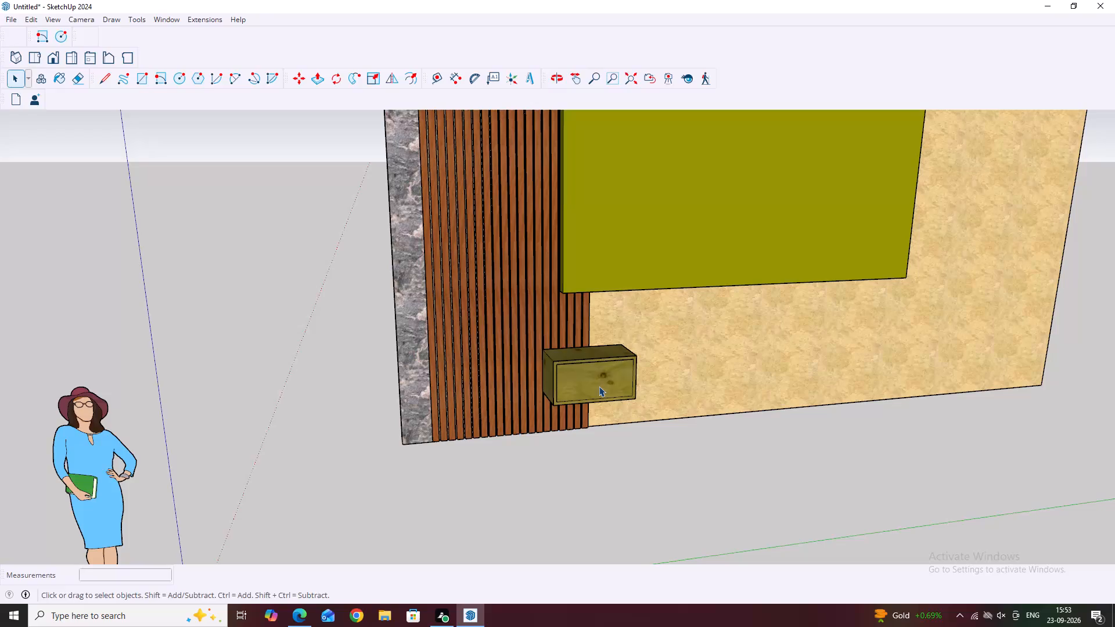
middle_drag(615, 369, 538, 408)
drag(591, 347, 591, 352)
click(592, 362)
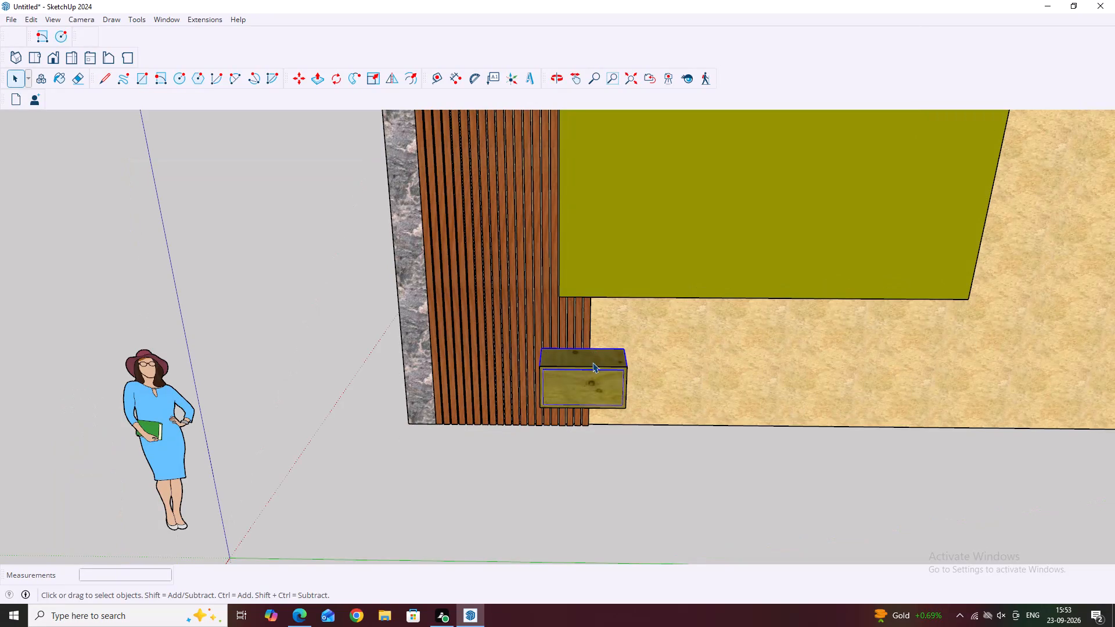
key(m)
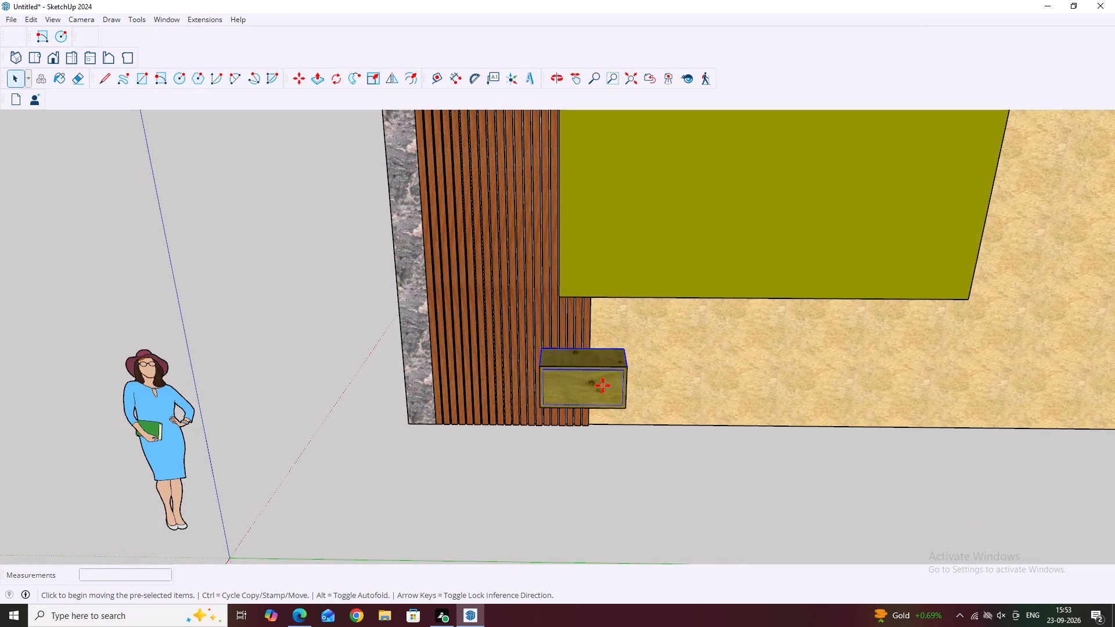
scroll(562, 365, up, 8)
click(530, 340)
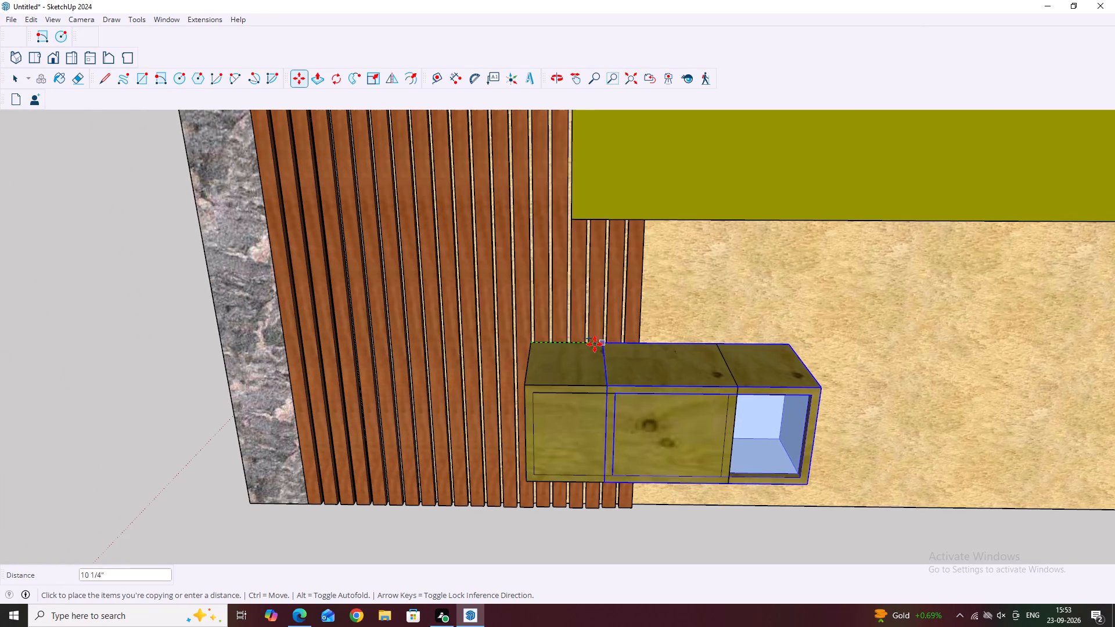
scroll(718, 344, up, 2)
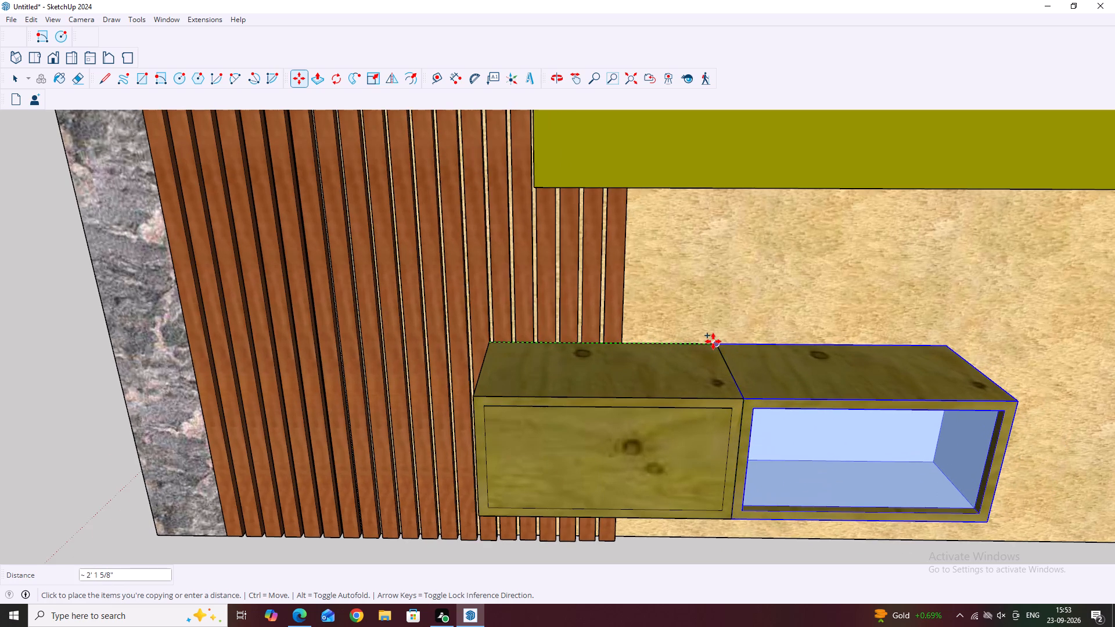
scroll(714, 341, down, 2)
middle_drag(731, 343, 706, 279)
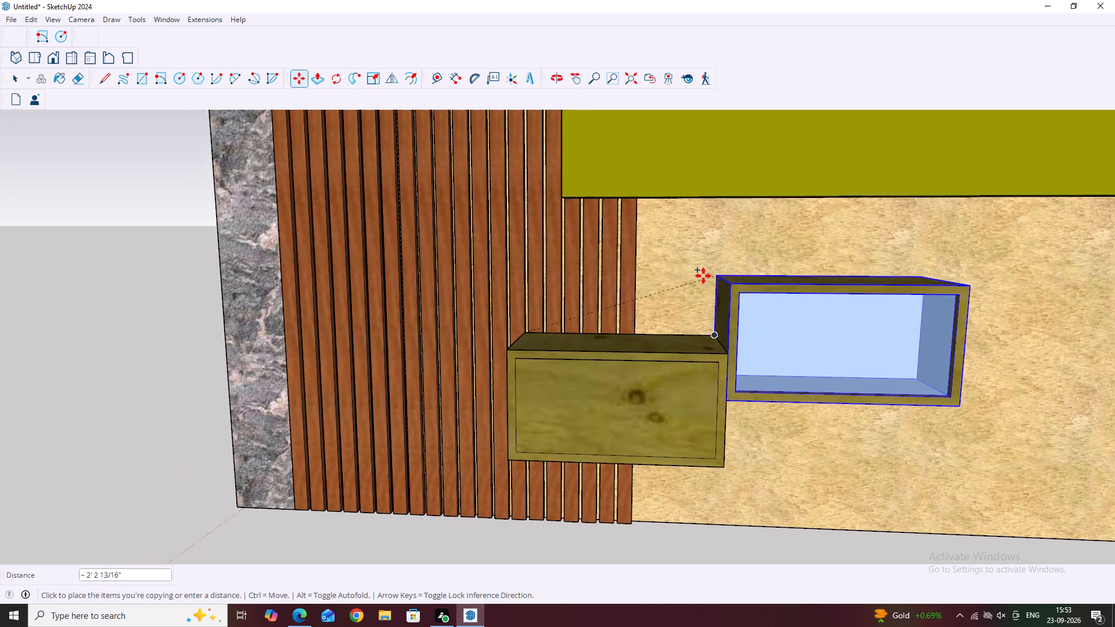
scroll(725, 320, down, 1)
click(716, 331)
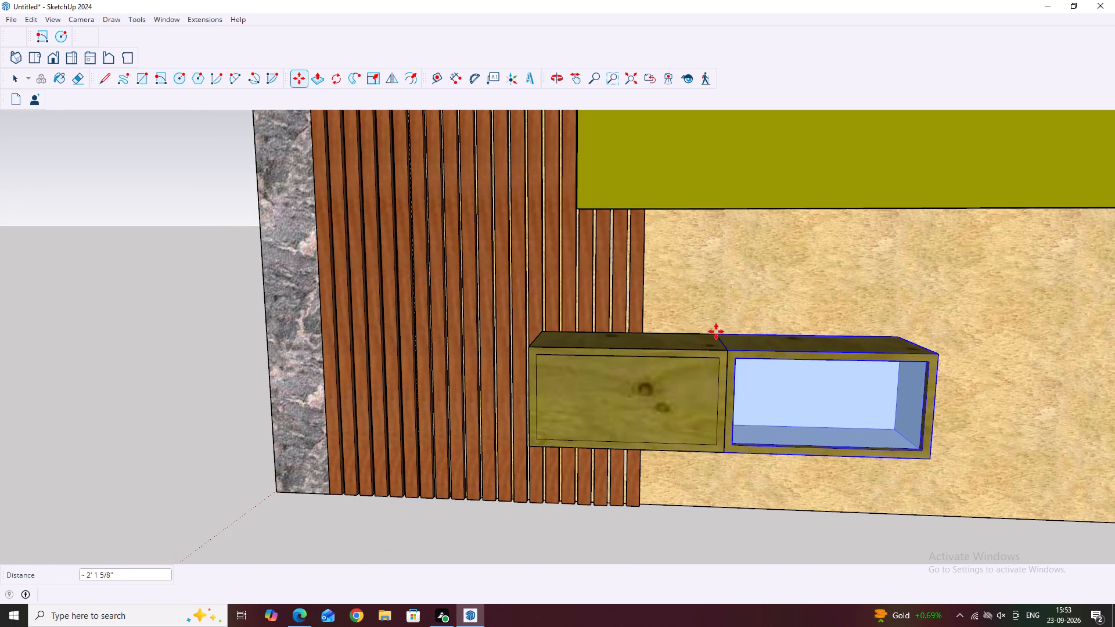
Add three more open box copies along the wall, two spaced about 2' 1 5/8" and the last 2' 2 5/8".
scroll(710, 310, down, 3)
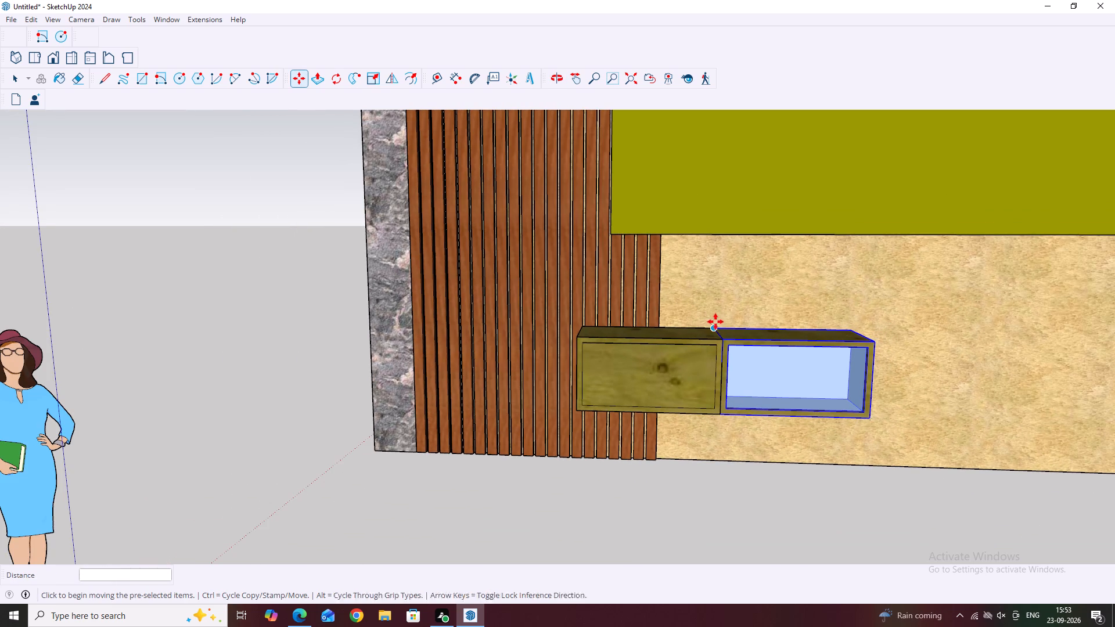
click(717, 326)
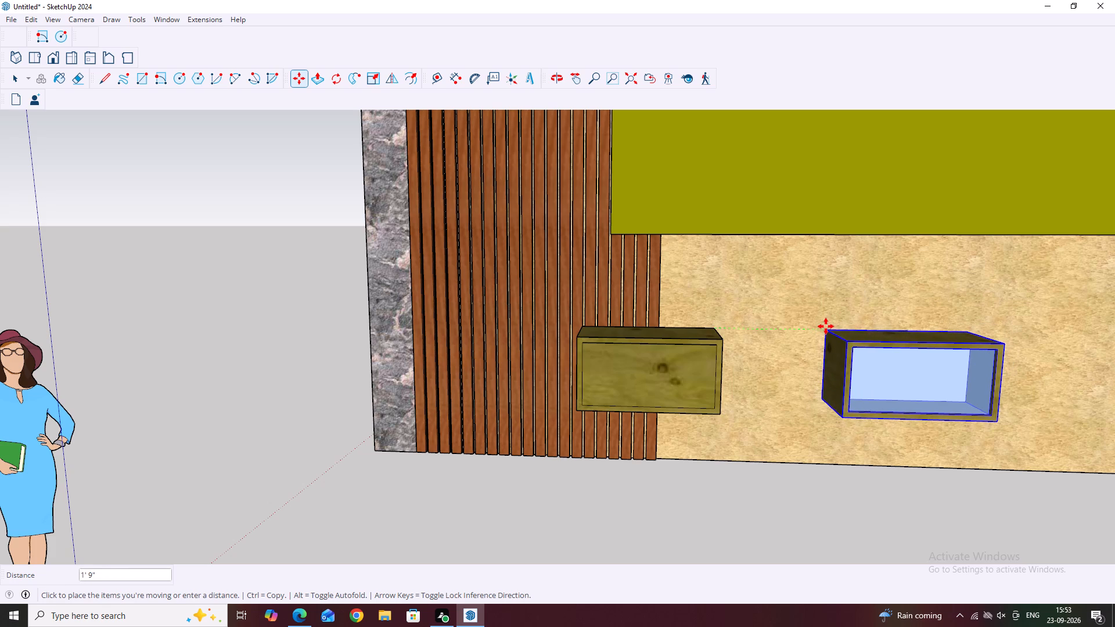
middle_drag(873, 331, 697, 283)
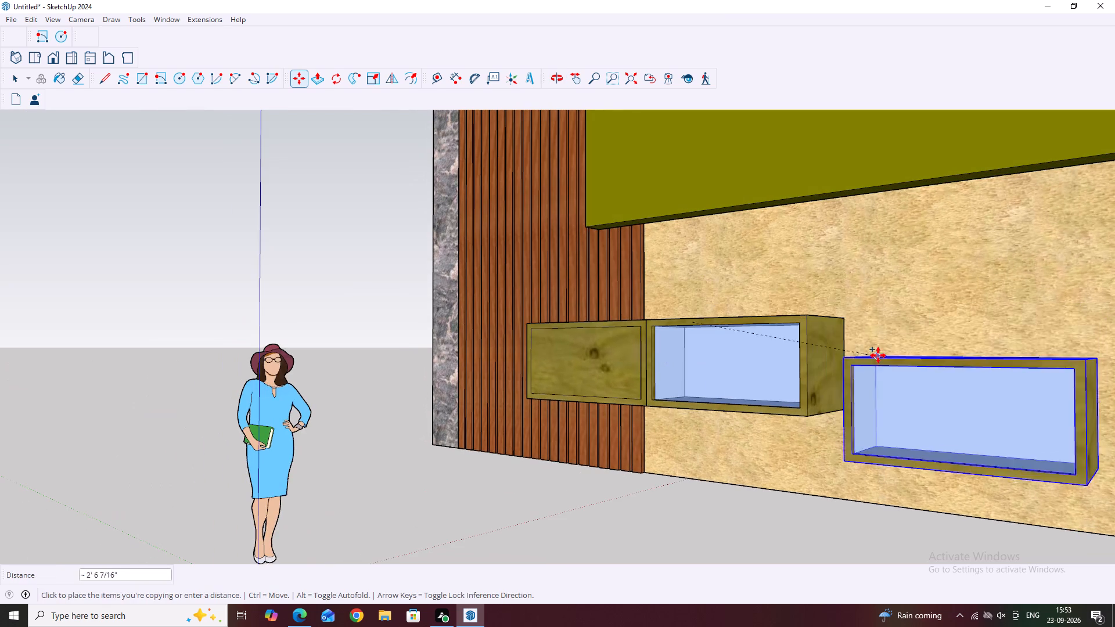
click(840, 315)
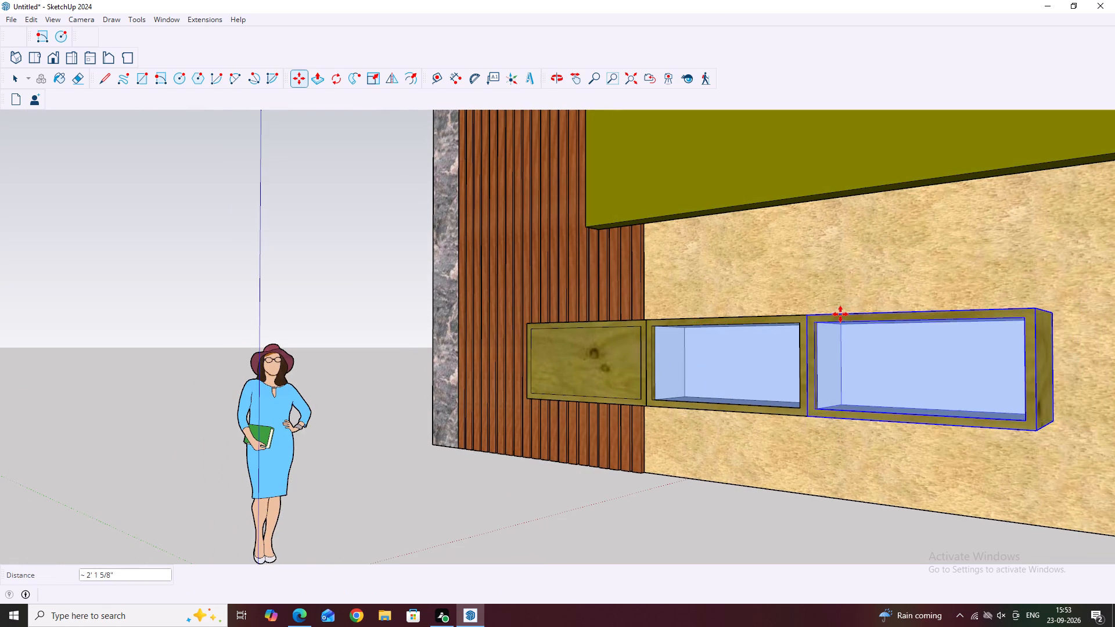
scroll(835, 303, down, 10)
middle_drag(909, 335, 1044, 395)
scroll(902, 317, up, 2)
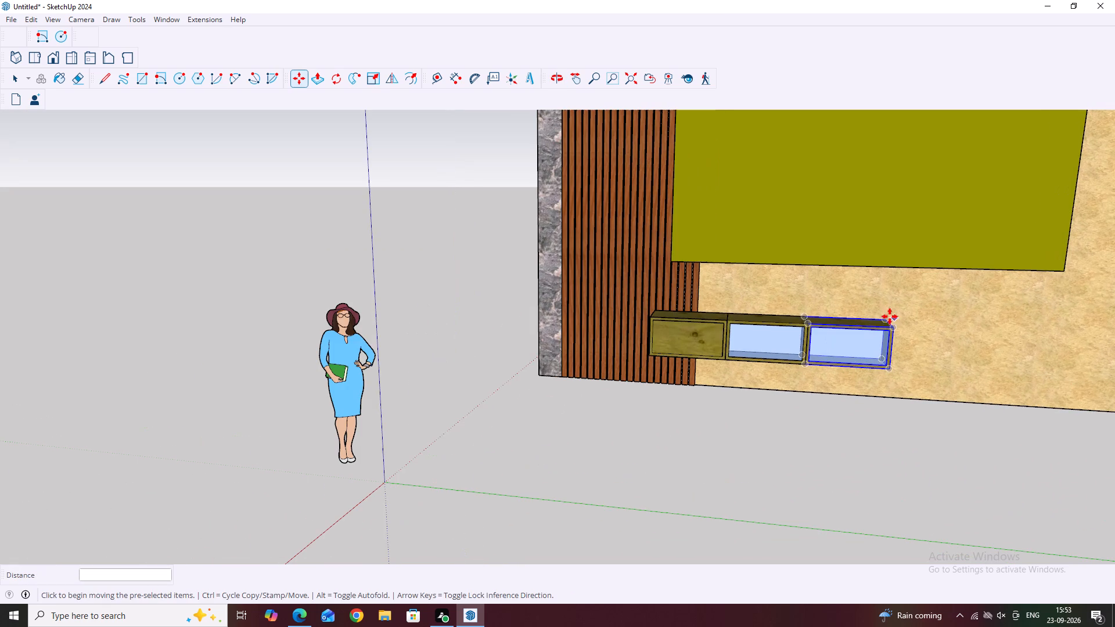
click(801, 311)
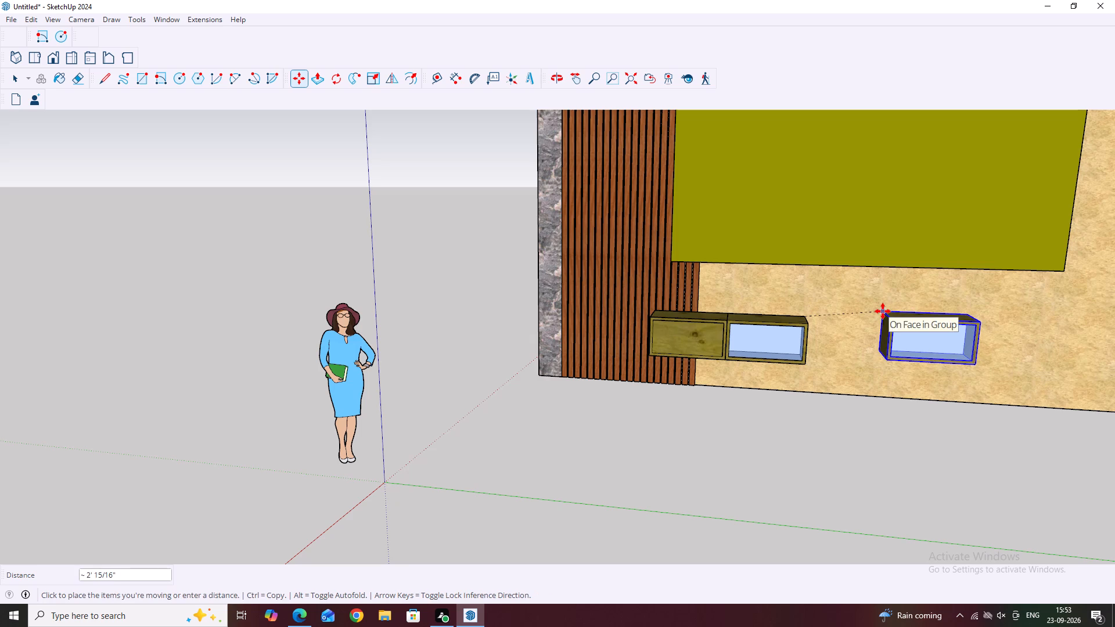
click(885, 316)
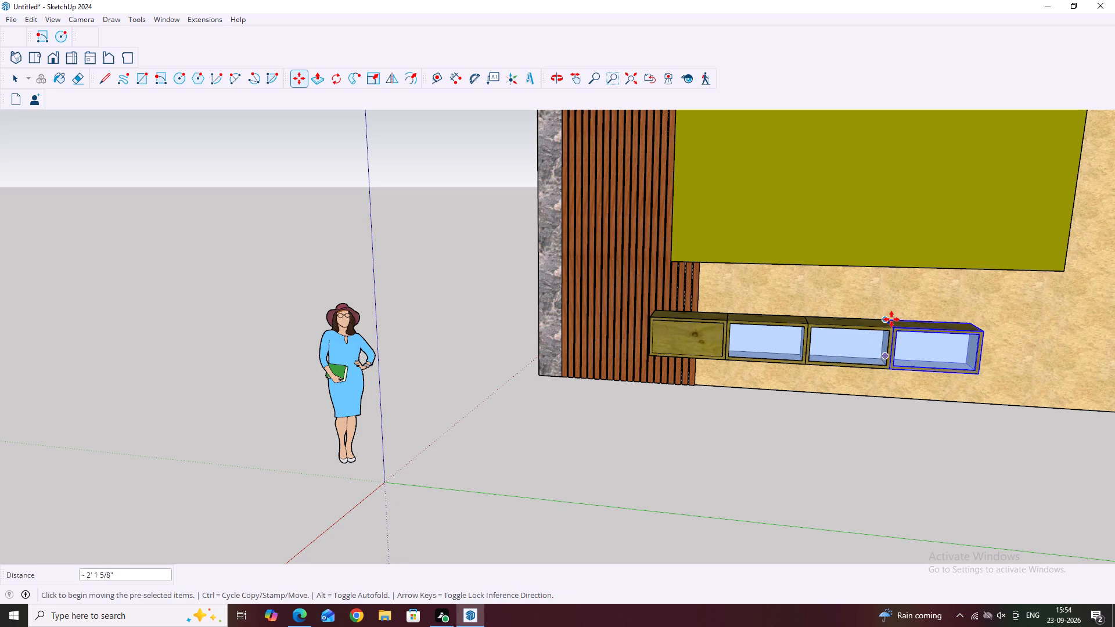
click(891, 319)
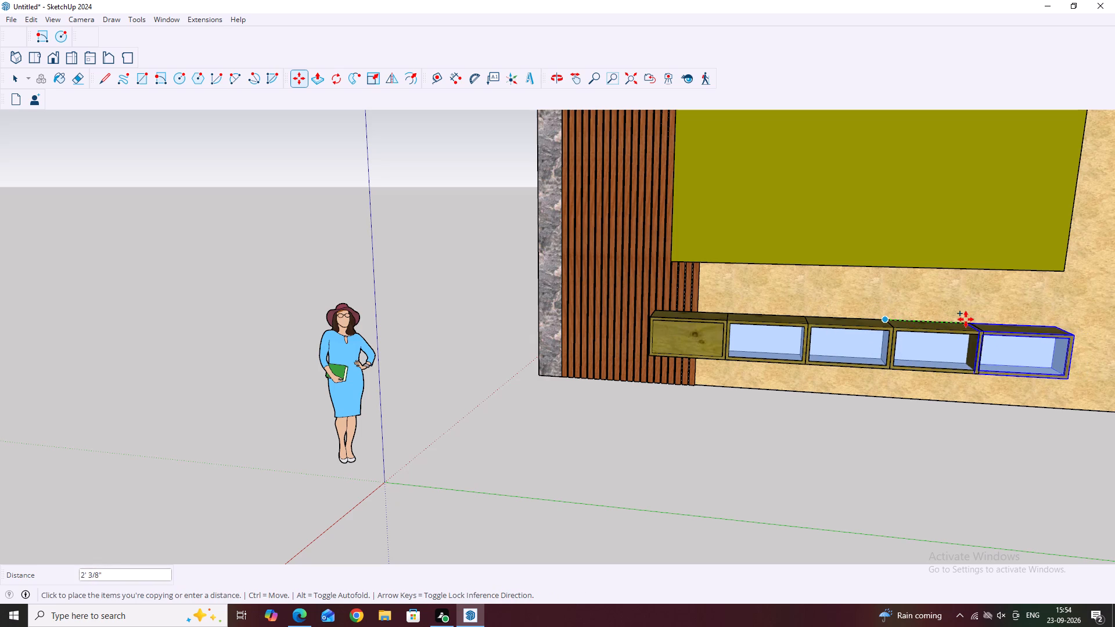
click(974, 319)
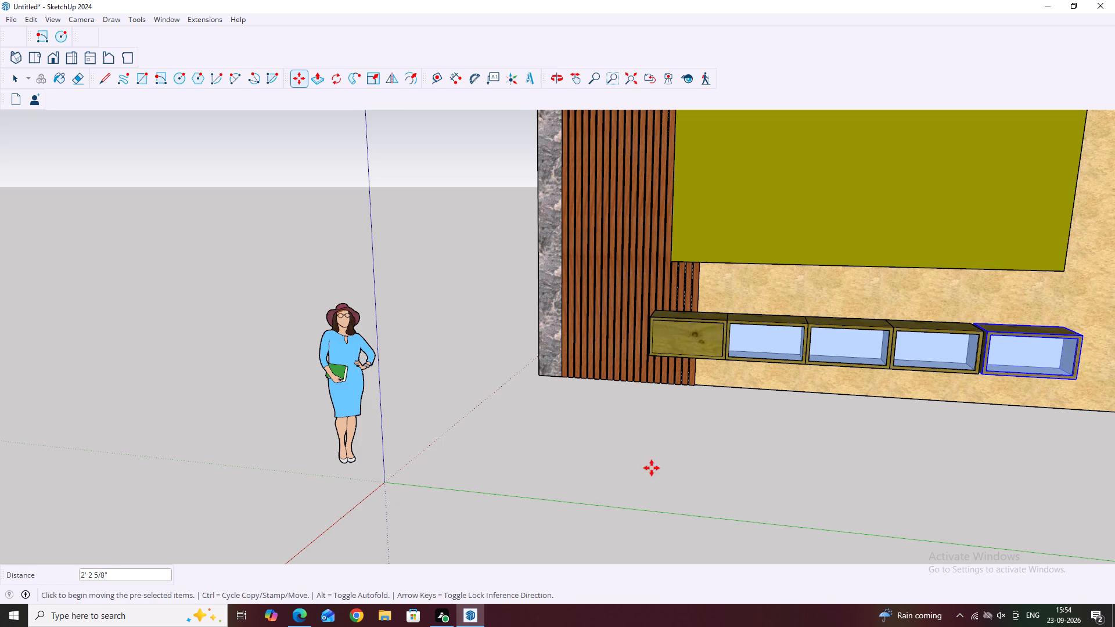
Move the end box against its neighbour to close the gap in the row, and clear the selection.
middle_drag(671, 482, 767, 455)
scroll(750, 458, down, 4)
scroll(697, 430, down, 3)
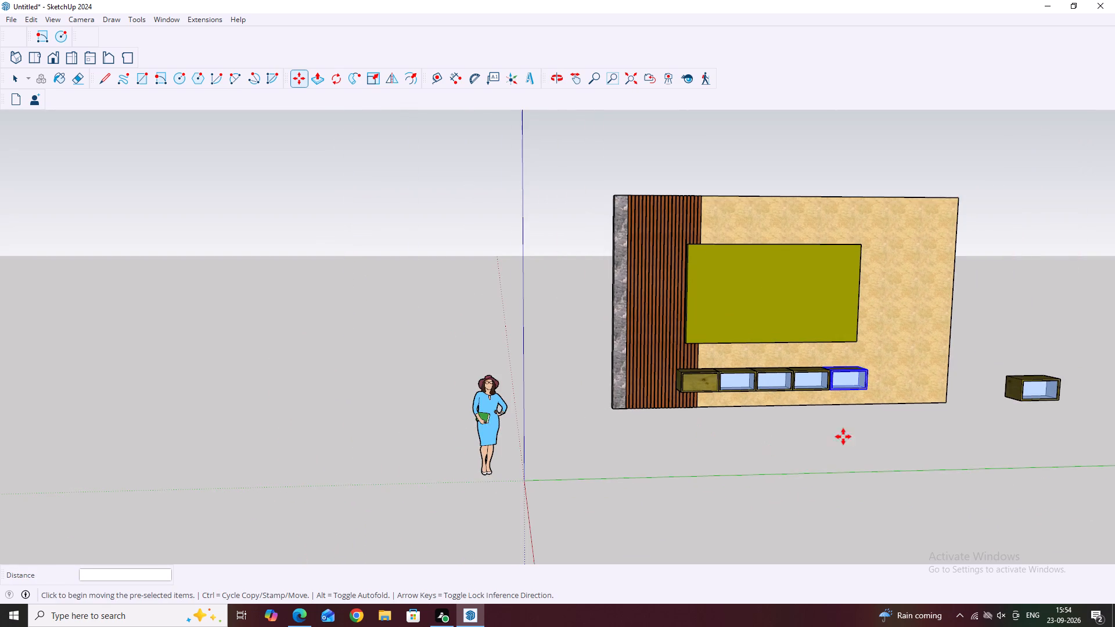
middle_drag(869, 416, 759, 480)
scroll(891, 431, up, 8)
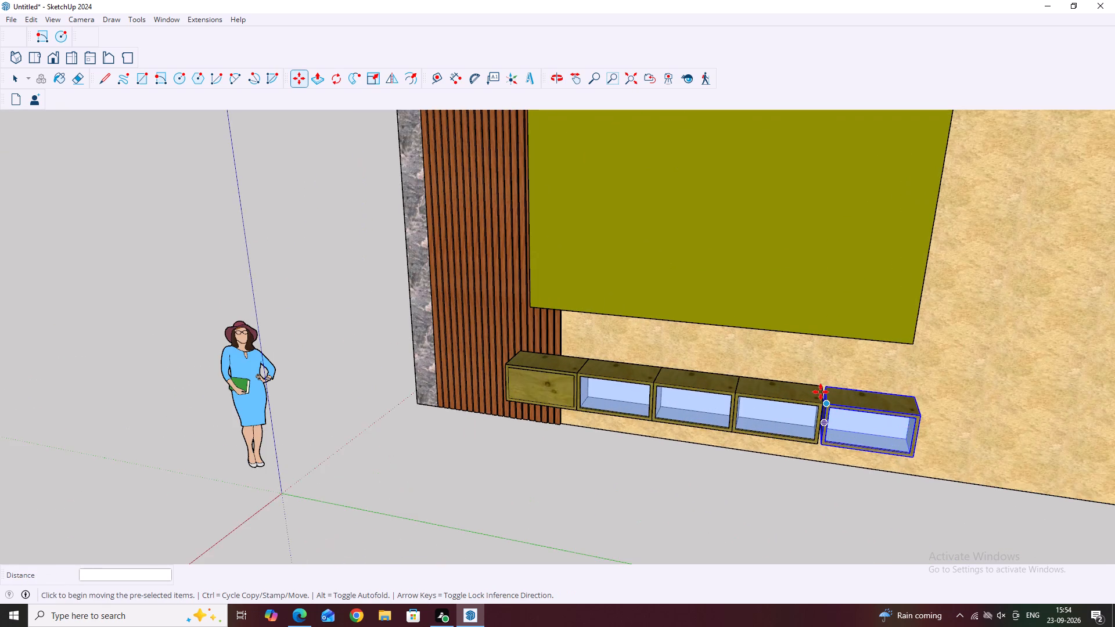
scroll(821, 392, up, 5)
click(831, 380)
click(822, 380)
scroll(531, 390, down, 3)
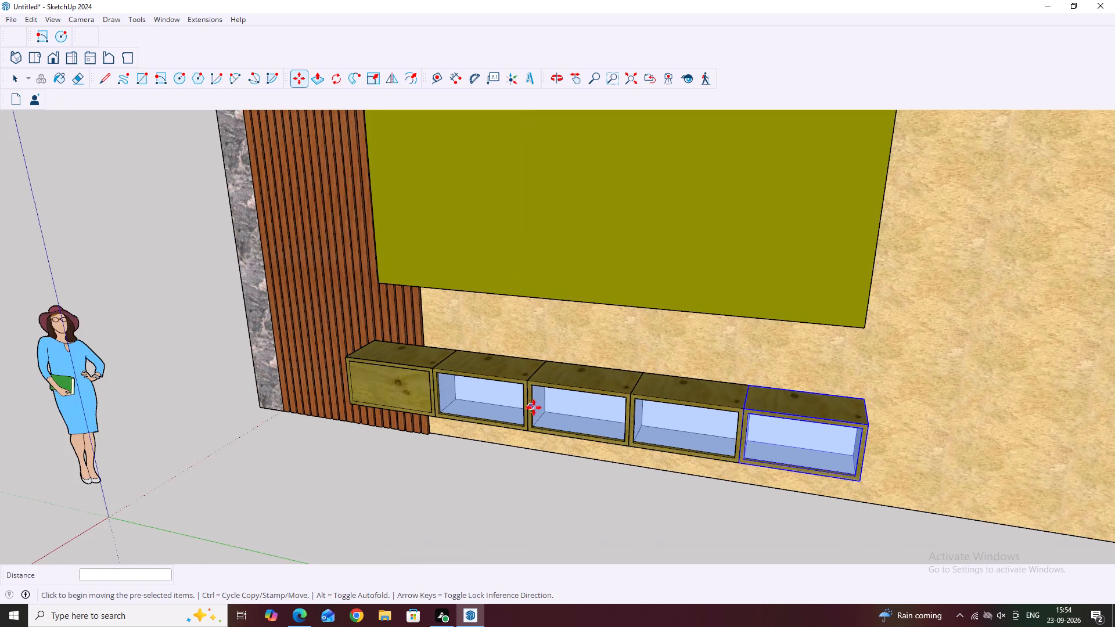
middle_drag(595, 517, 751, 405)
key(space)
click(740, 501)
scroll(678, 453, down, 4)
middle_drag(769, 406, 709, 487)
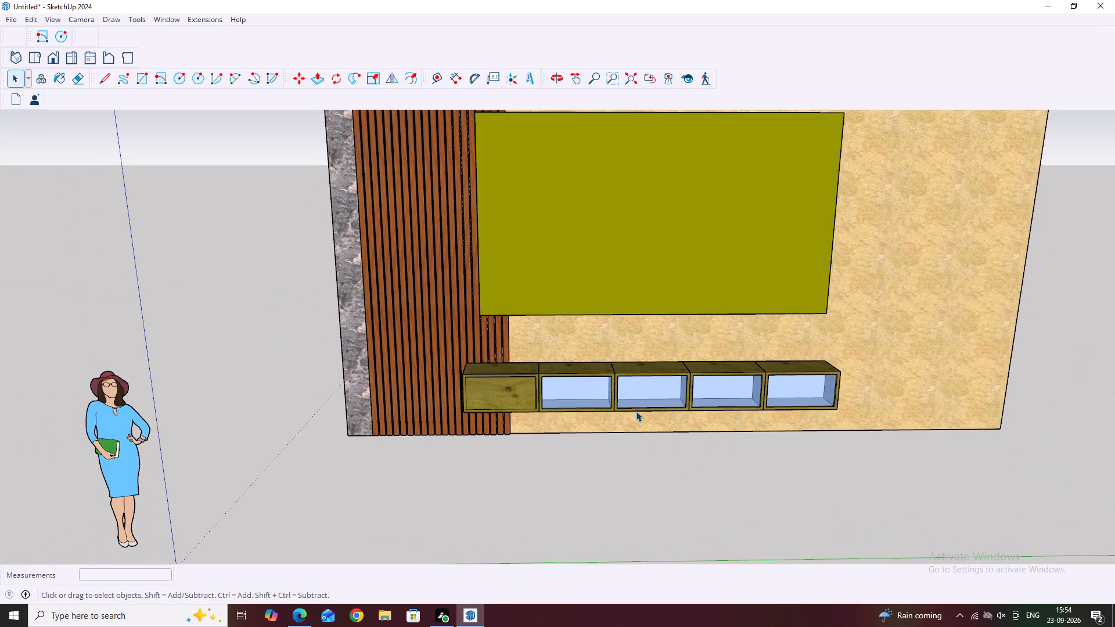
Move the second box toward the plywood-fronted box so that their adjoining side panels overlap as one divider.
scroll(578, 397, up, 2)
click(558, 397)
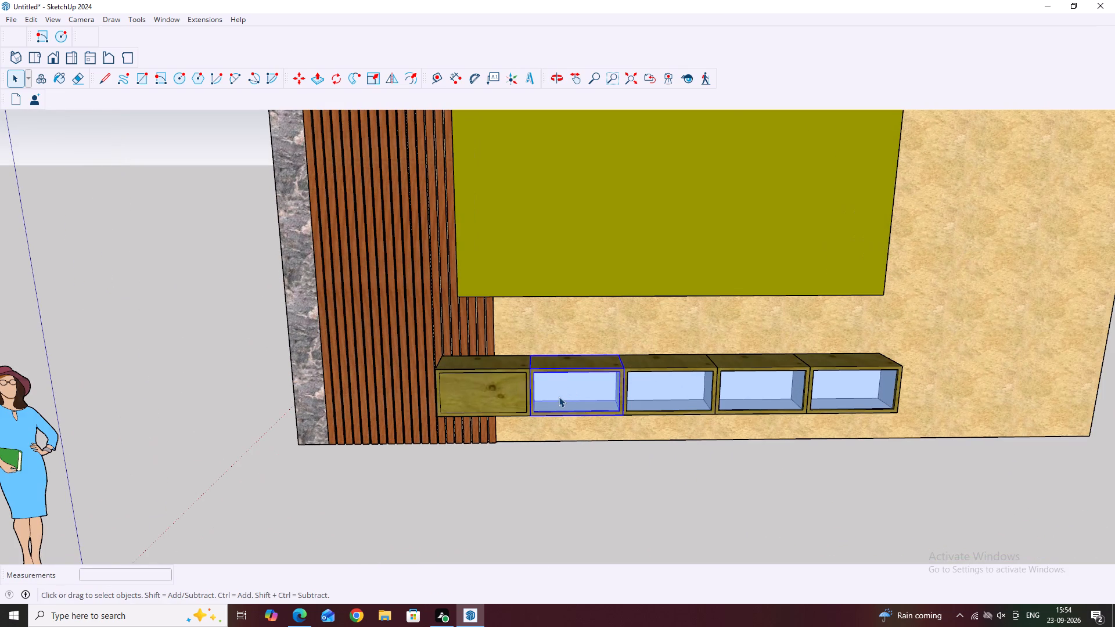
key(m)
scroll(541, 376, up, 8)
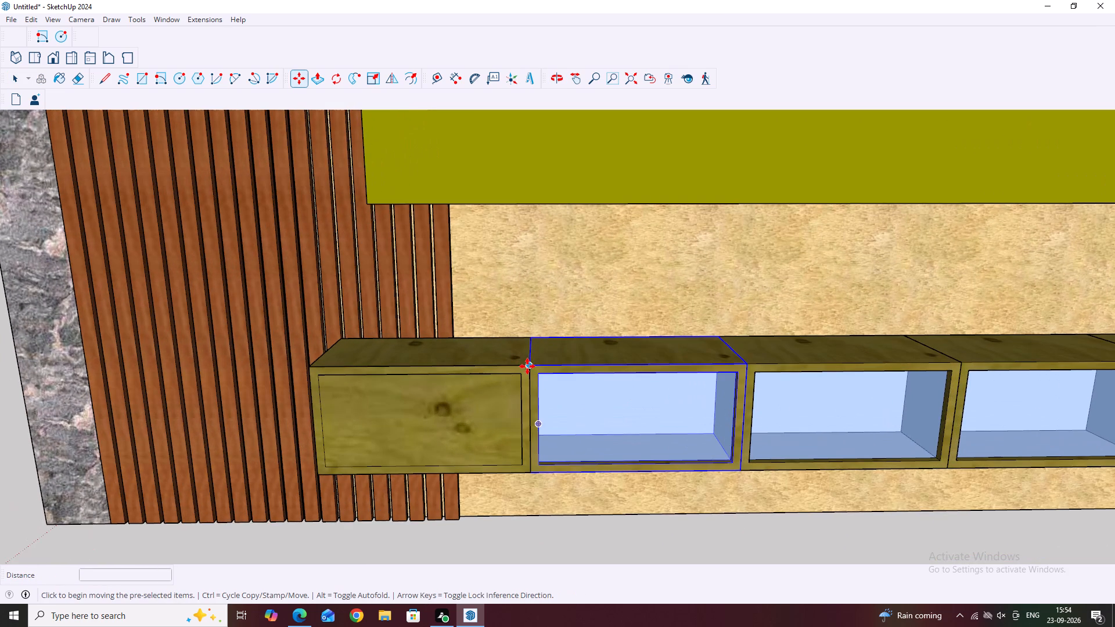
click(528, 366)
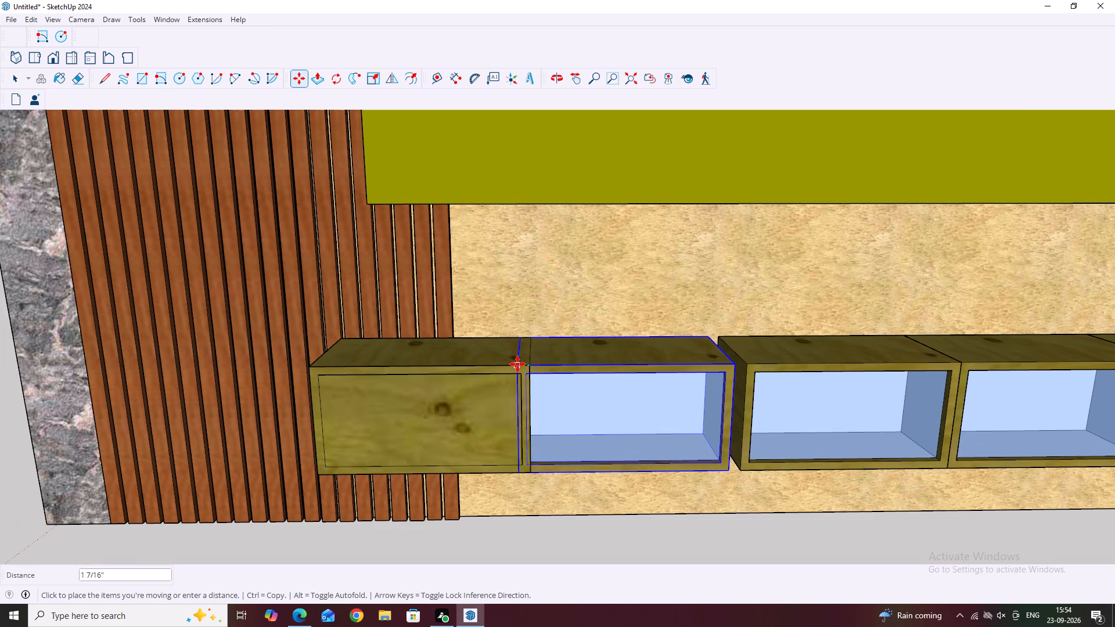
click(521, 365)
middle_drag(592, 445, 669, 354)
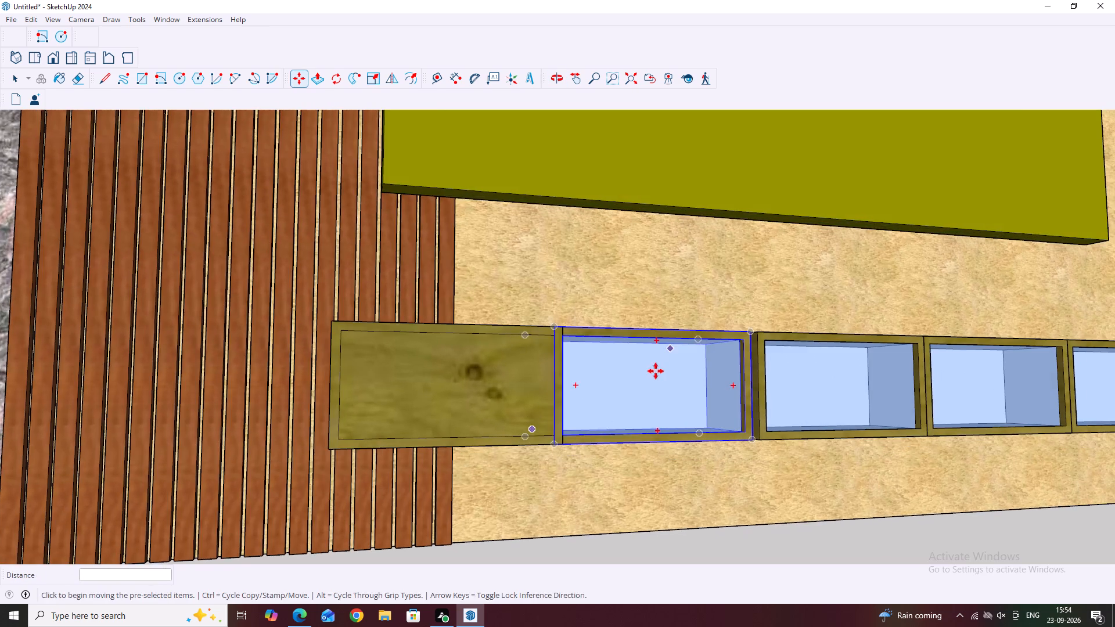
middle_drag(576, 382, 595, 431)
key(space)
scroll(562, 423, up, 11)
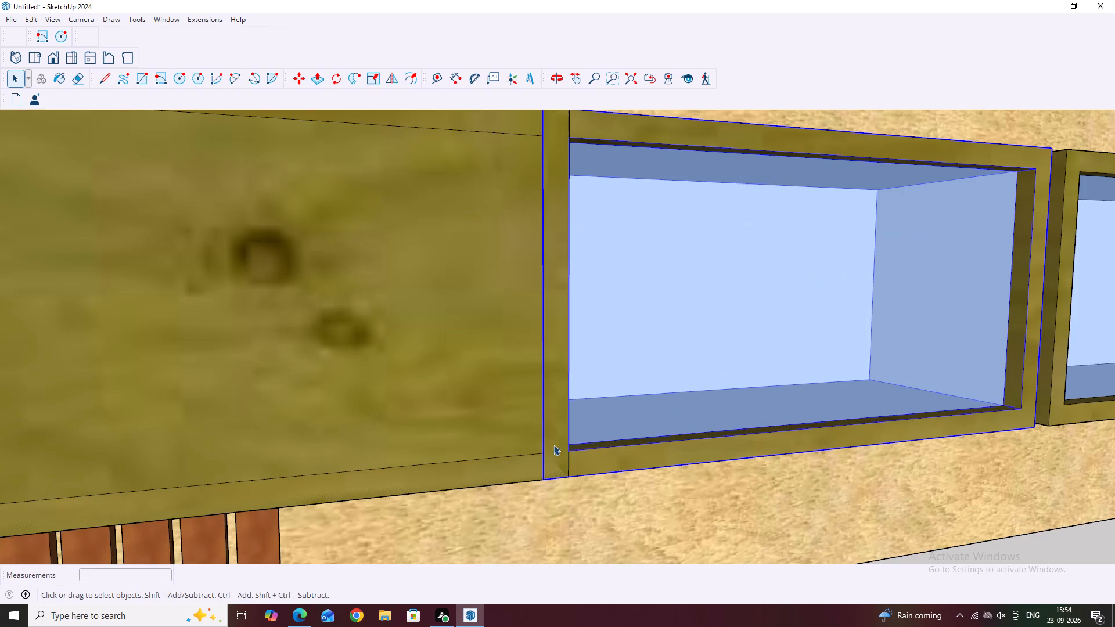
click(596, 439)
scroll(582, 441, up, 3)
scroll(574, 435, down, 6)
key(Escape)
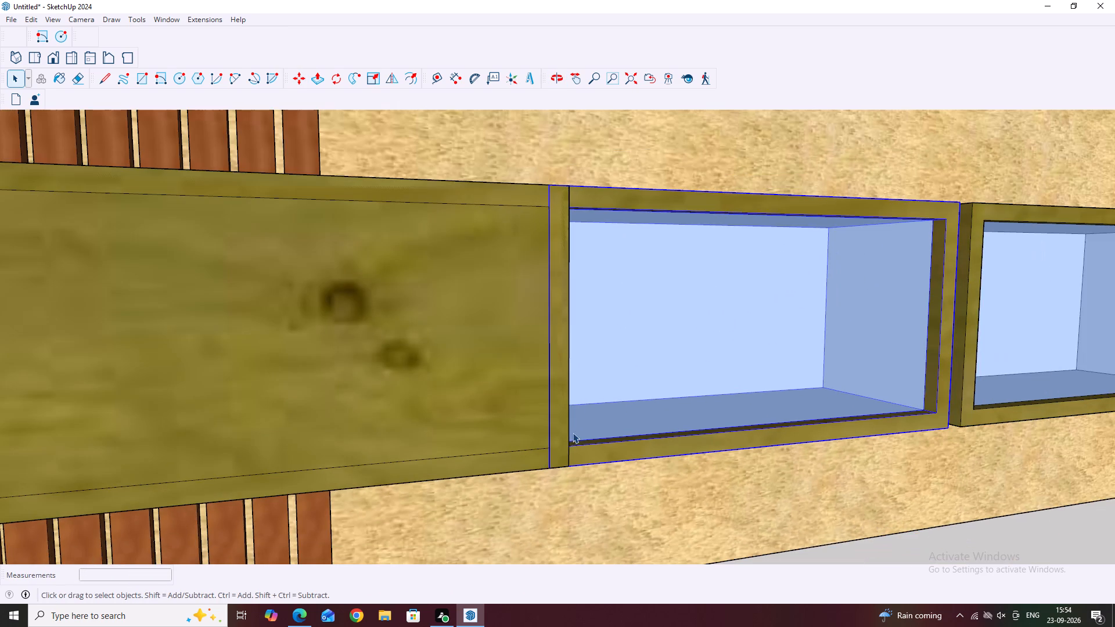
Move the third box 2" toward the second so that their adjoining side panels overlap.
scroll(567, 430, down, 9)
key(space)
click(792, 395)
scroll(762, 412, up, 1)
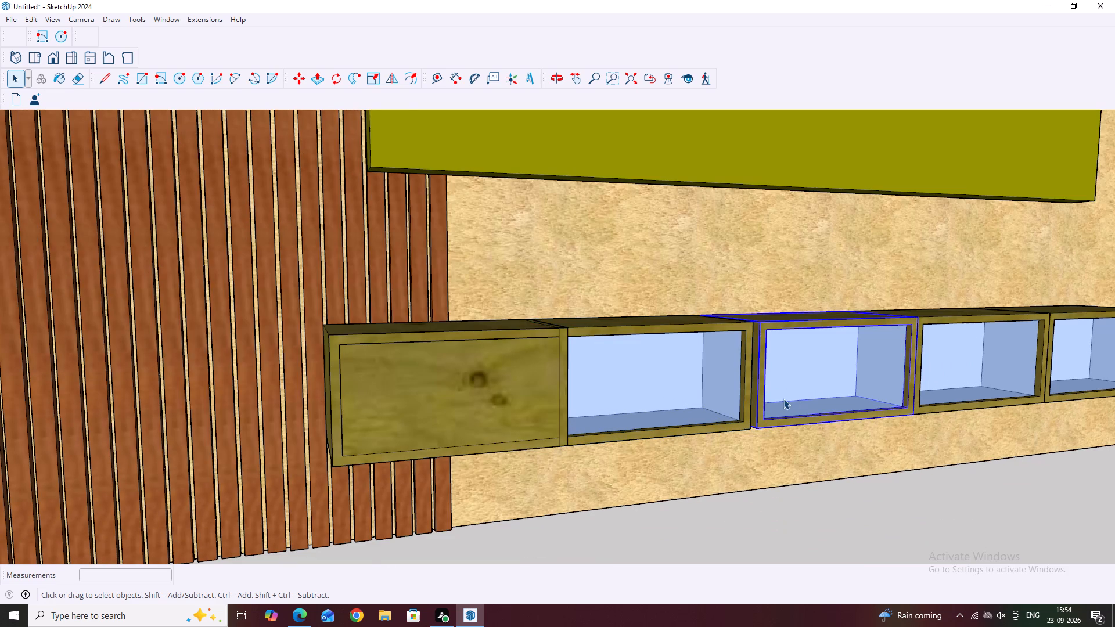
scroll(783, 399, up, 1)
key(m)
scroll(760, 434, up, 7)
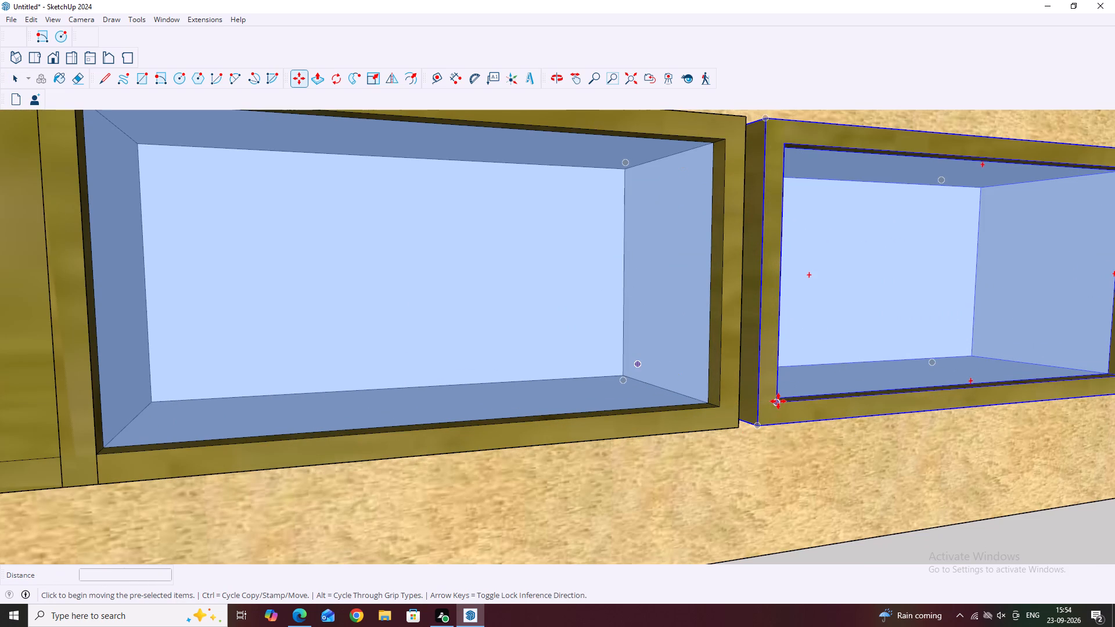
click(758, 403)
click(717, 404)
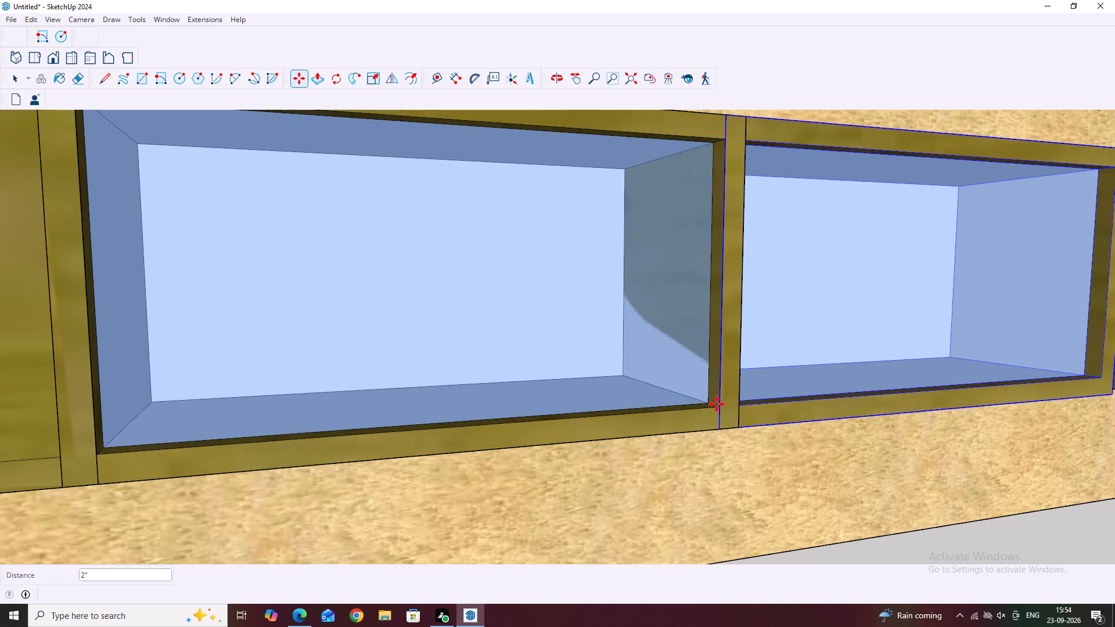
Move the fourth box against the third so that their adjoining side panels overlap, and clear the selection.
scroll(598, 393, down, 11)
scroll(864, 367, up, 5)
key(space)
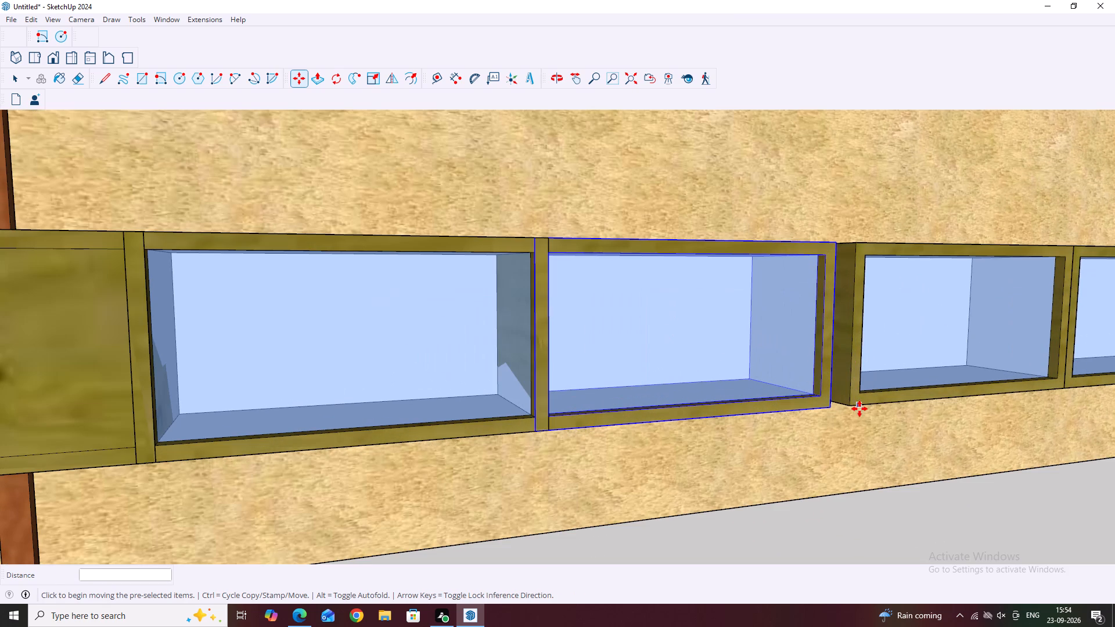
click(850, 400)
scroll(851, 401, up, 2)
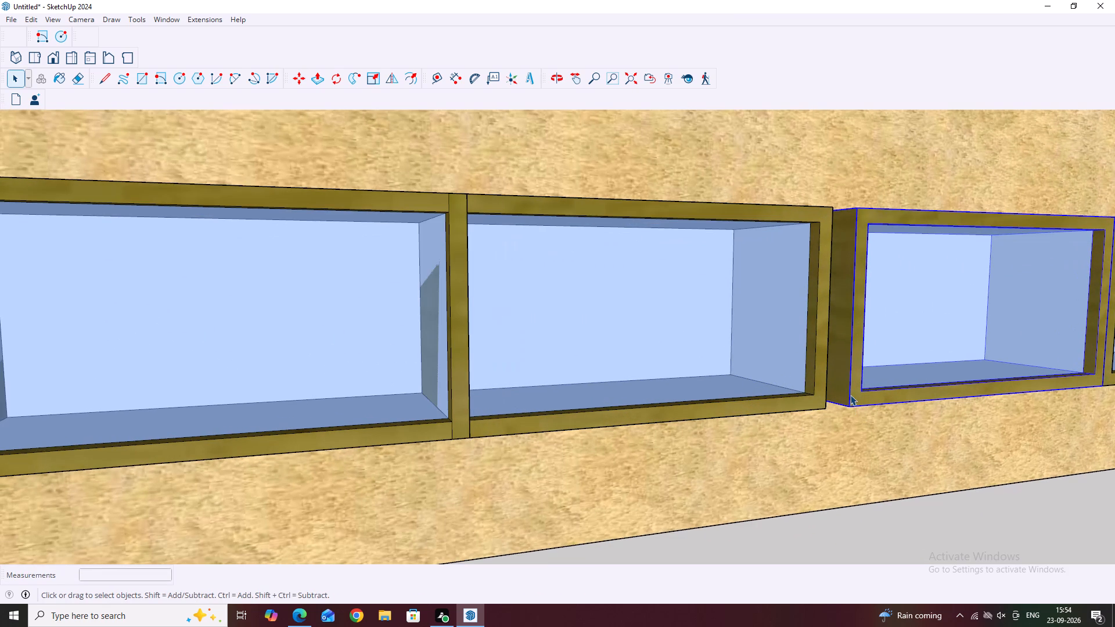
key(m)
scroll(853, 393, up, 2)
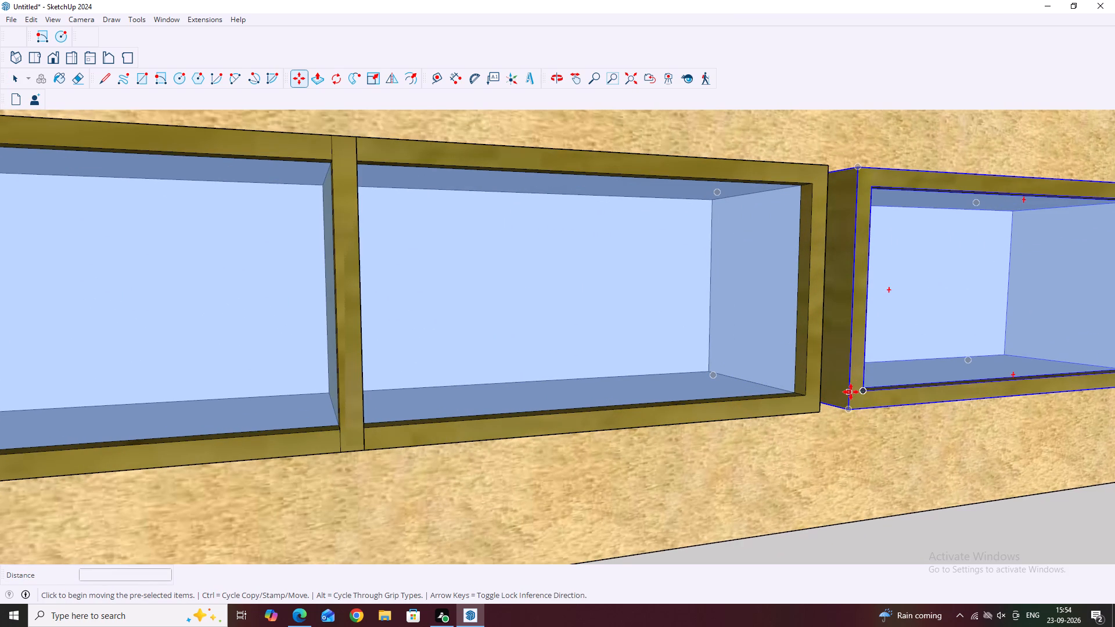
click(851, 392)
click(805, 393)
scroll(621, 365, down, 10)
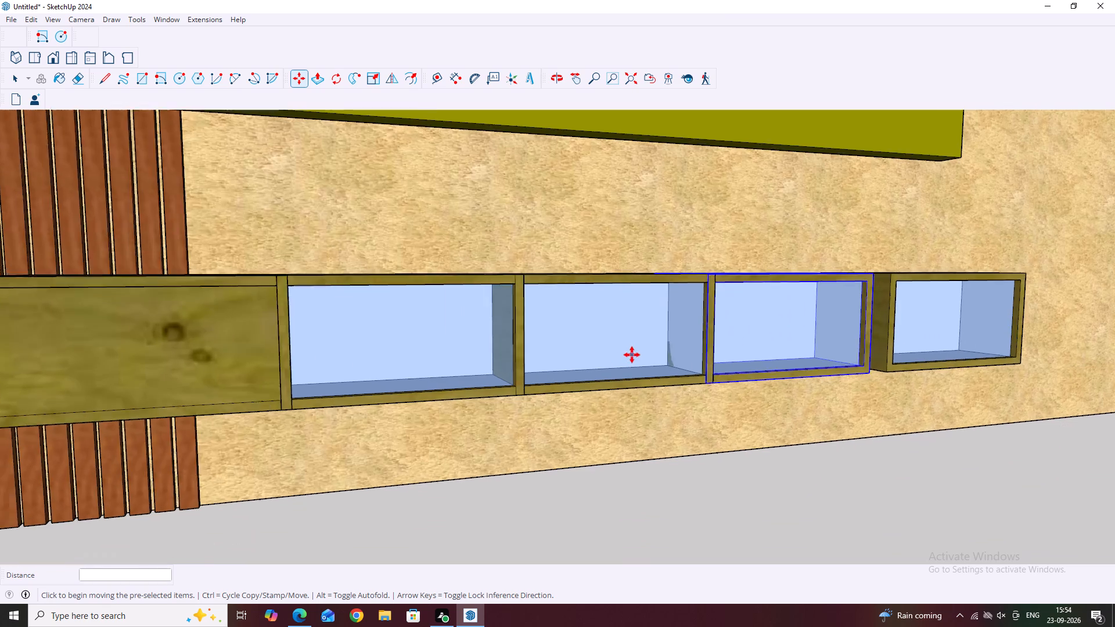
click(768, 495)
key(Escape)
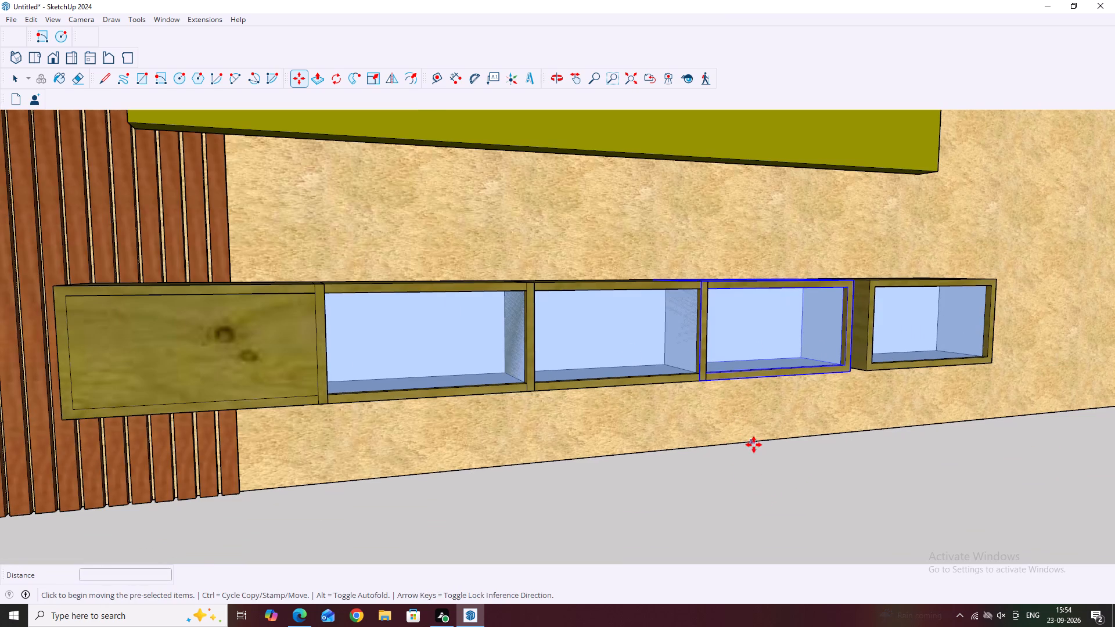
key(space)
click(763, 463)
scroll(560, 305, down, 5)
middle_drag(795, 320, 708, 388)
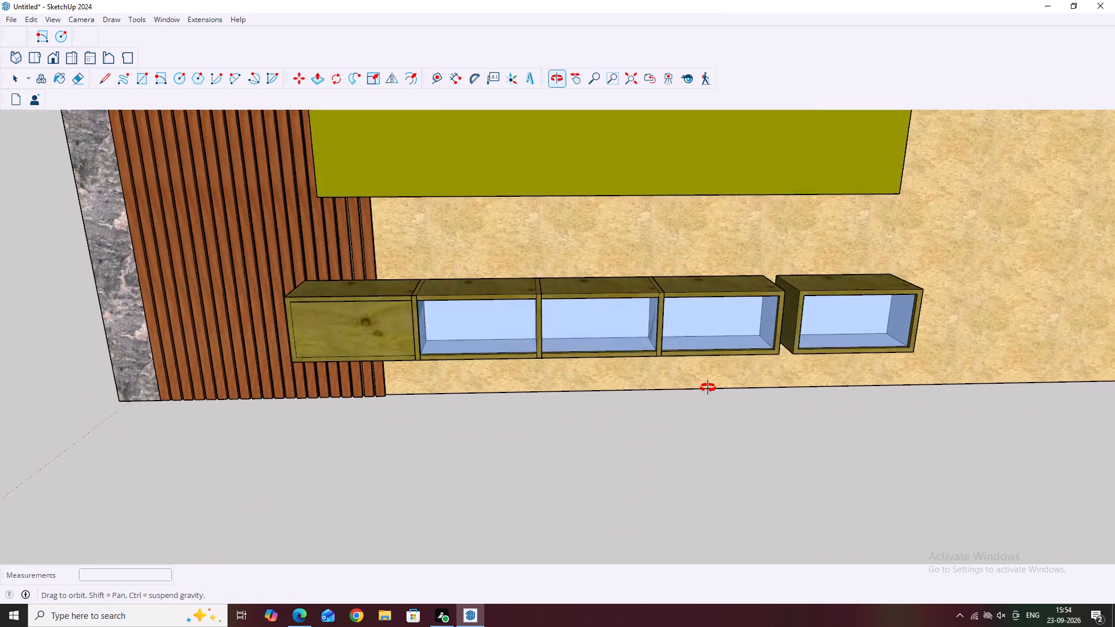
Move the end box 4" against the fourth box so that their adjoining side panels overlap as one divider.
middle_drag(708, 388, 793, 434)
scroll(796, 287, up, 4)
click(779, 297)
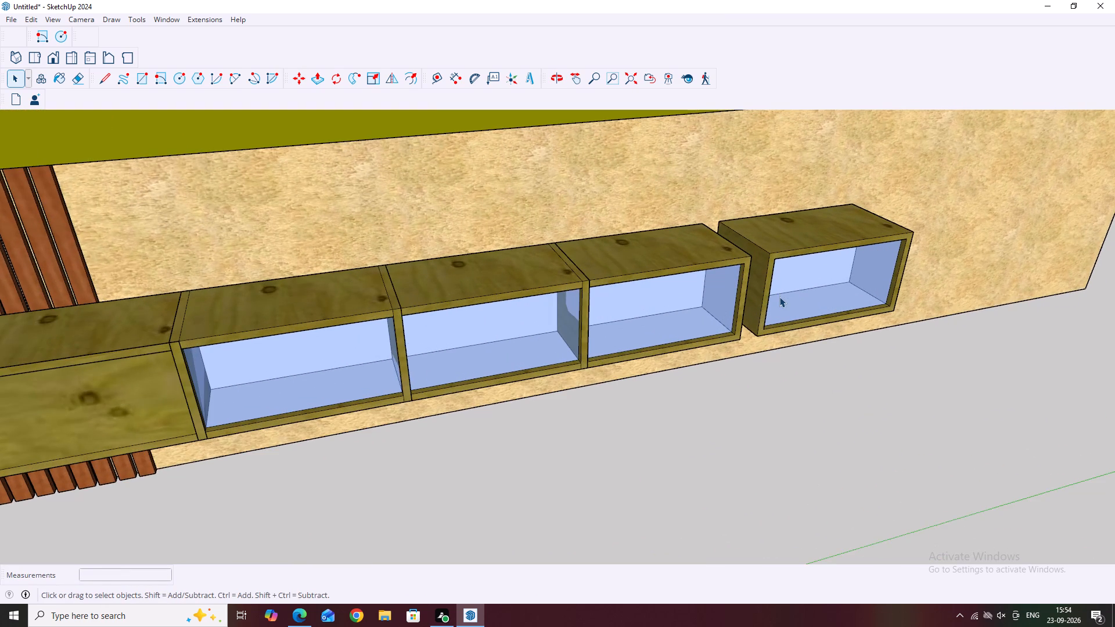
scroll(771, 294, up, 2)
key(m)
scroll(743, 335, up, 2)
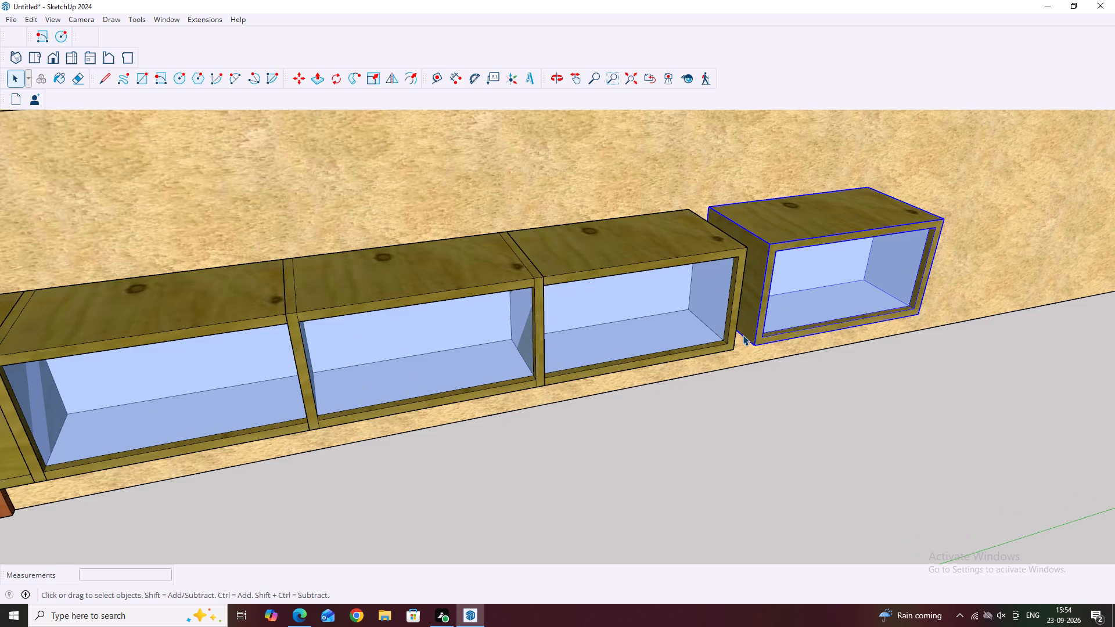
scroll(743, 335, up, 3)
middle_drag(798, 375, 750, 244)
scroll(772, 325, up, 2)
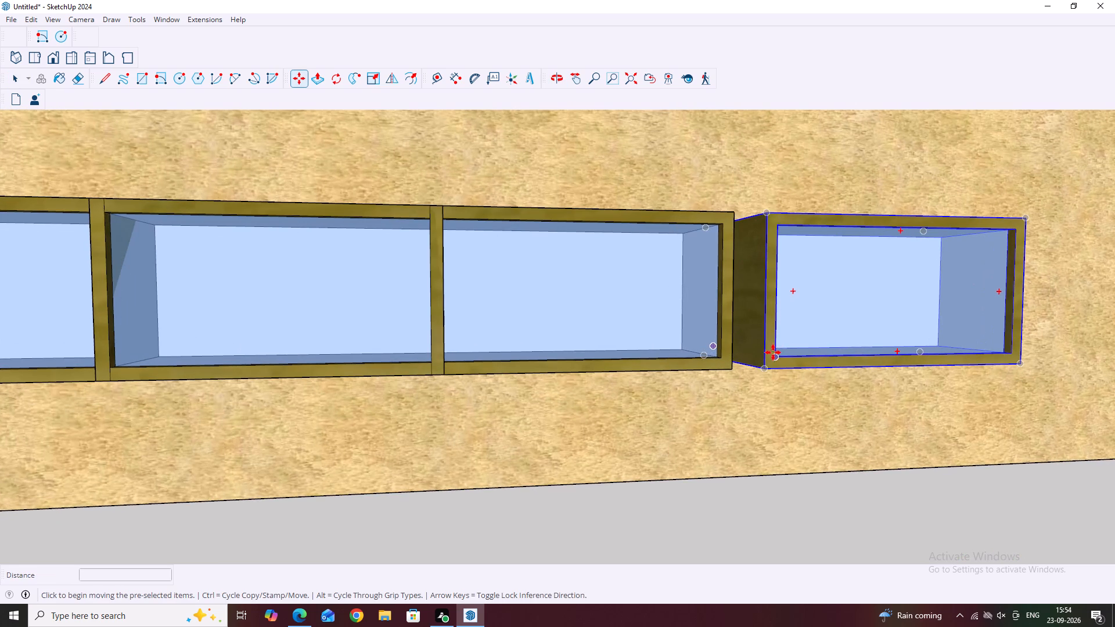
click(764, 353)
click(720, 353)
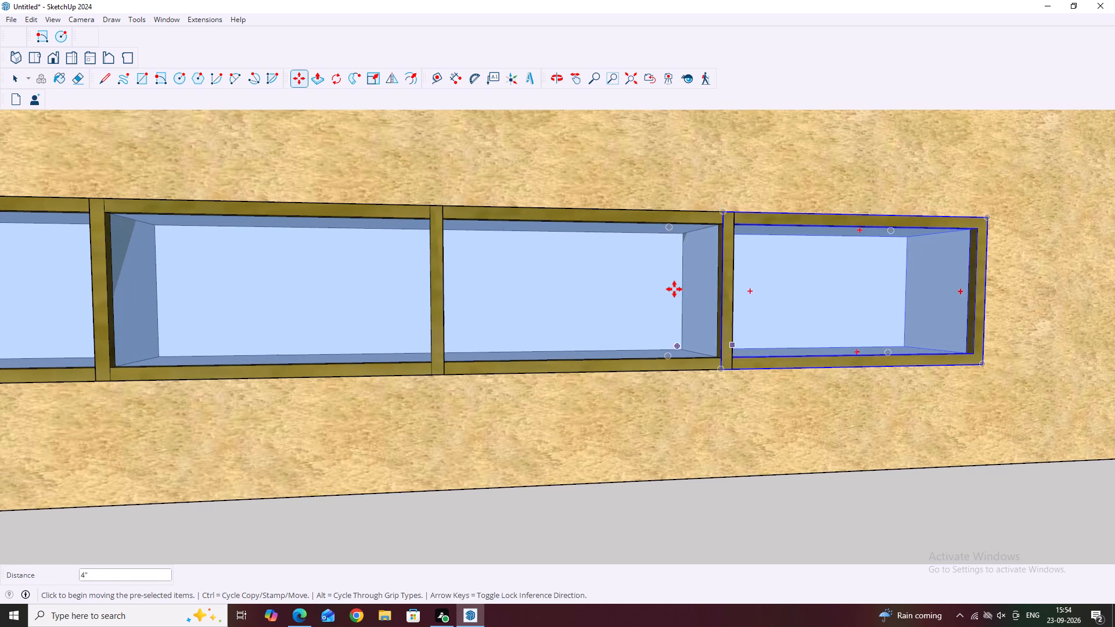
scroll(630, 249, down, 5)
click(722, 457)
key(Escape)
key(space)
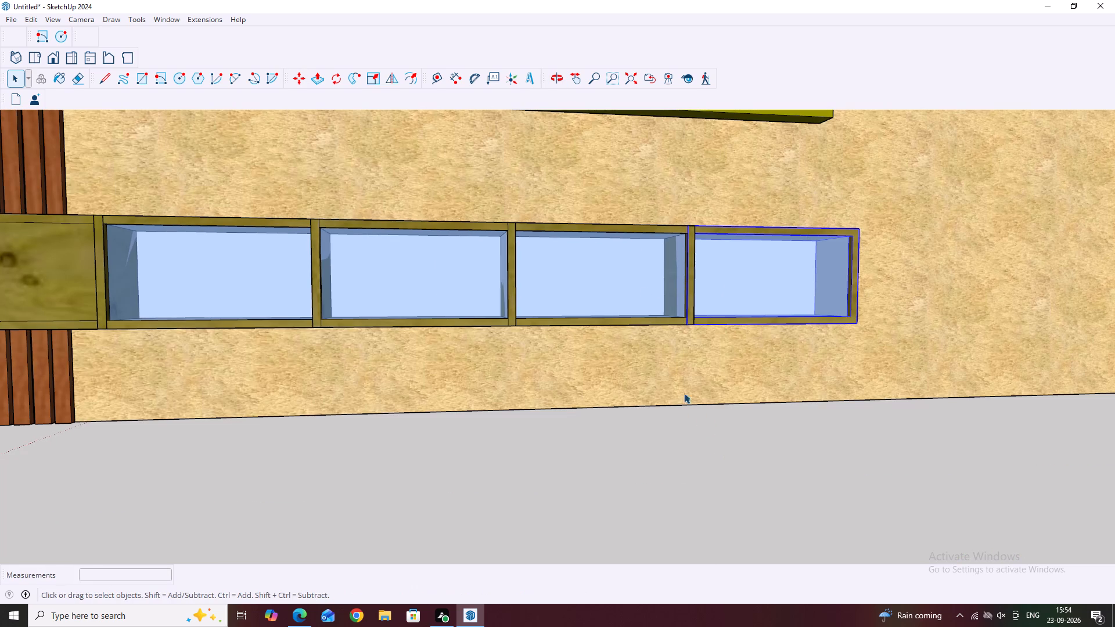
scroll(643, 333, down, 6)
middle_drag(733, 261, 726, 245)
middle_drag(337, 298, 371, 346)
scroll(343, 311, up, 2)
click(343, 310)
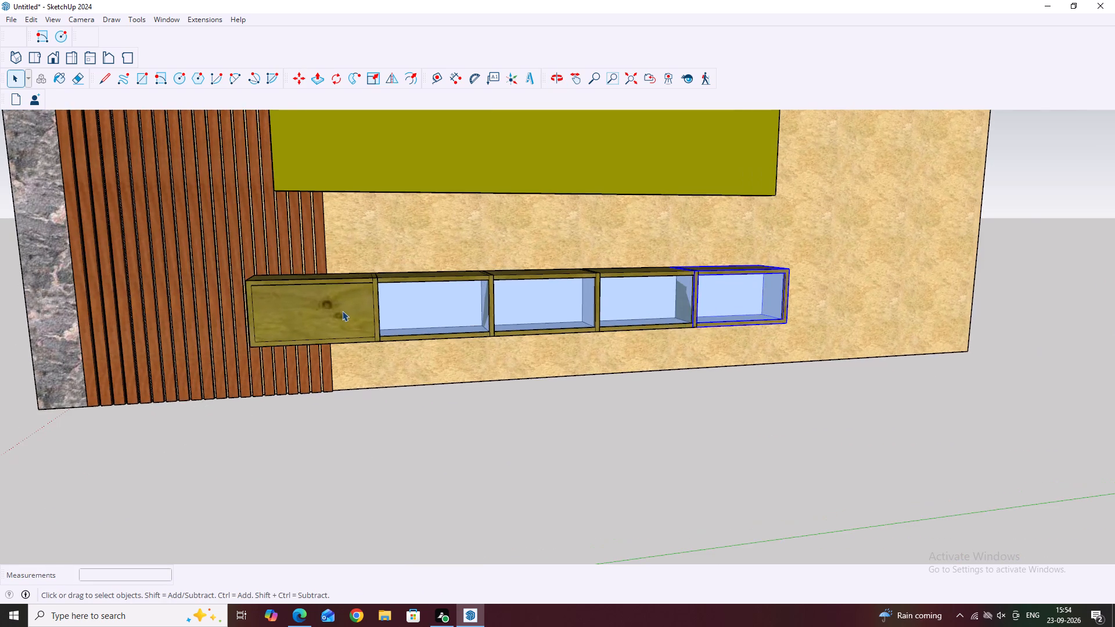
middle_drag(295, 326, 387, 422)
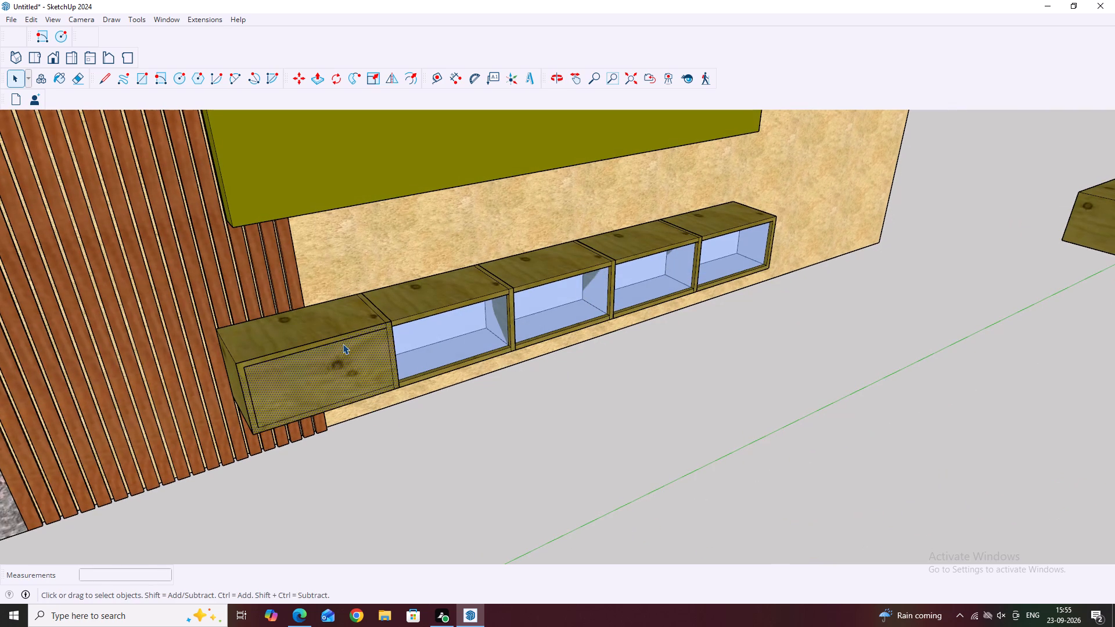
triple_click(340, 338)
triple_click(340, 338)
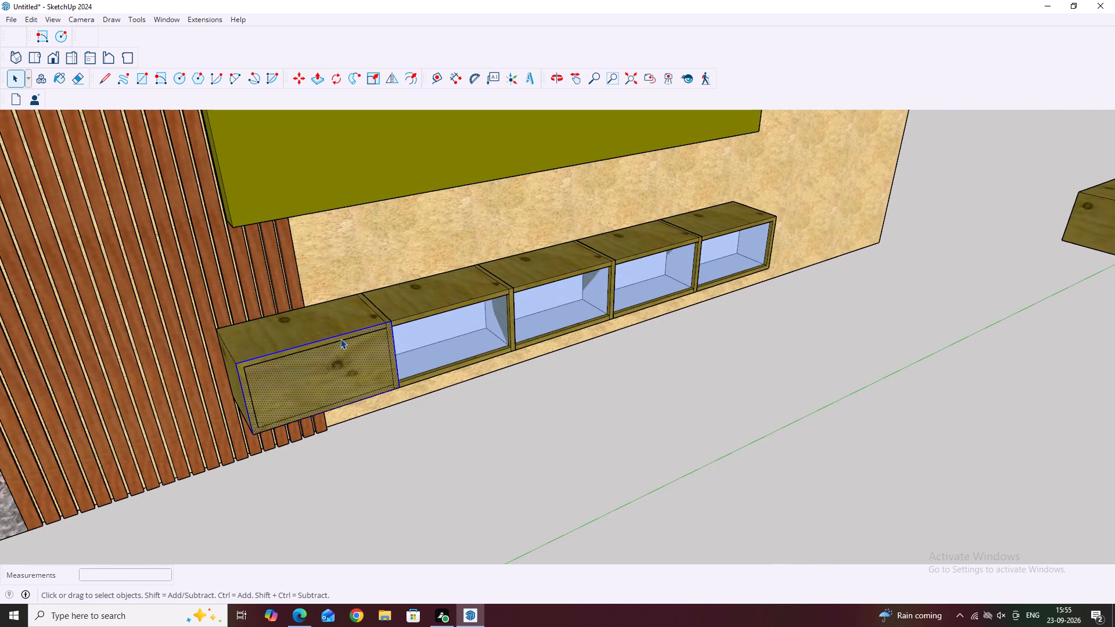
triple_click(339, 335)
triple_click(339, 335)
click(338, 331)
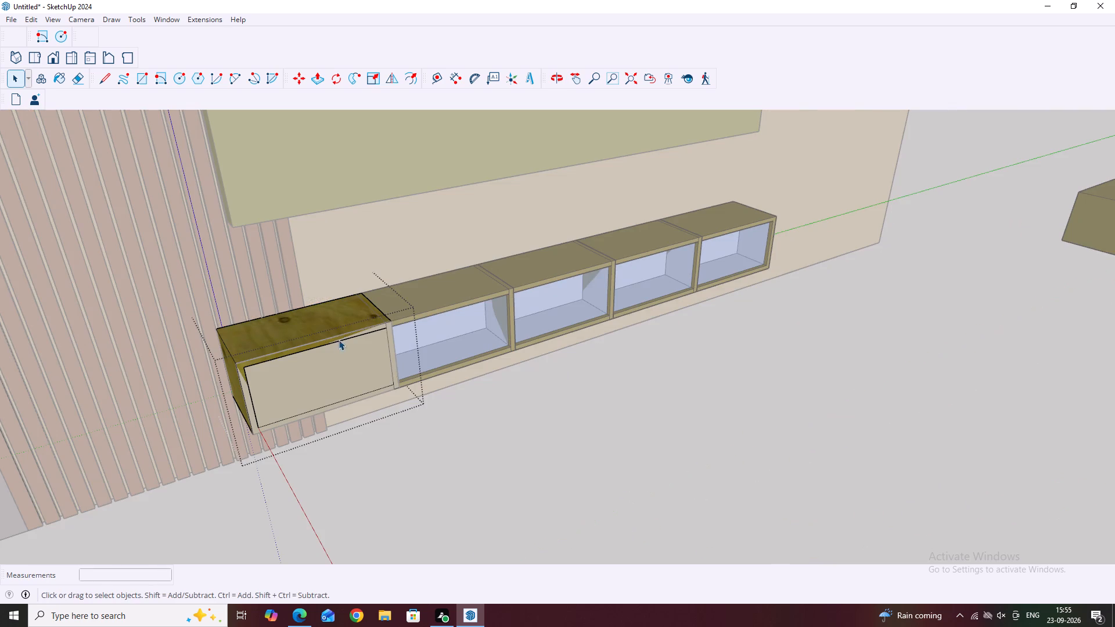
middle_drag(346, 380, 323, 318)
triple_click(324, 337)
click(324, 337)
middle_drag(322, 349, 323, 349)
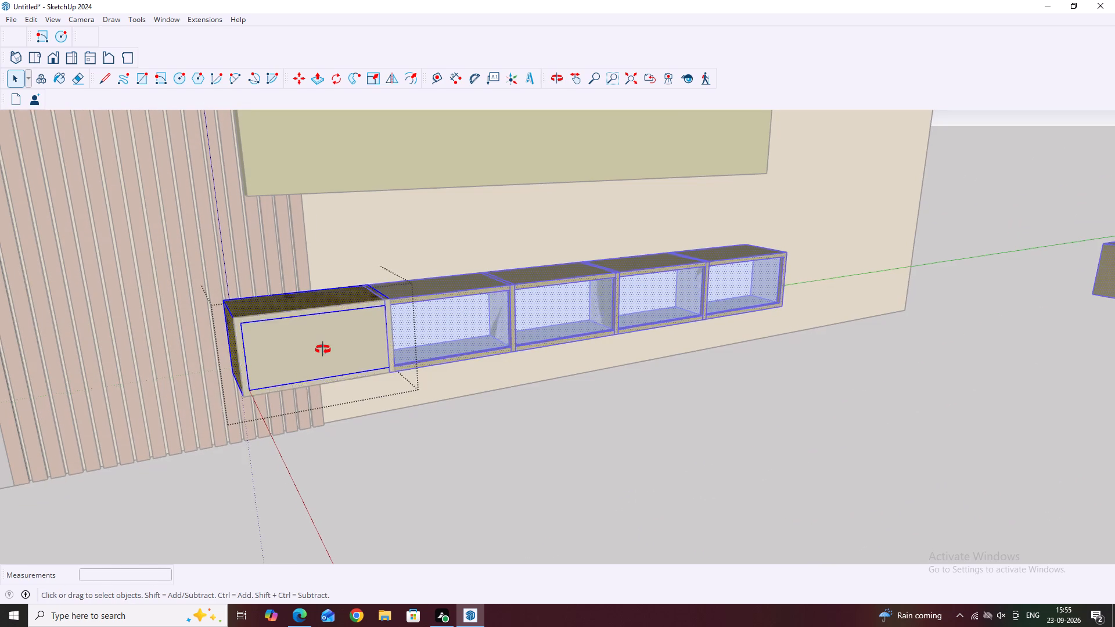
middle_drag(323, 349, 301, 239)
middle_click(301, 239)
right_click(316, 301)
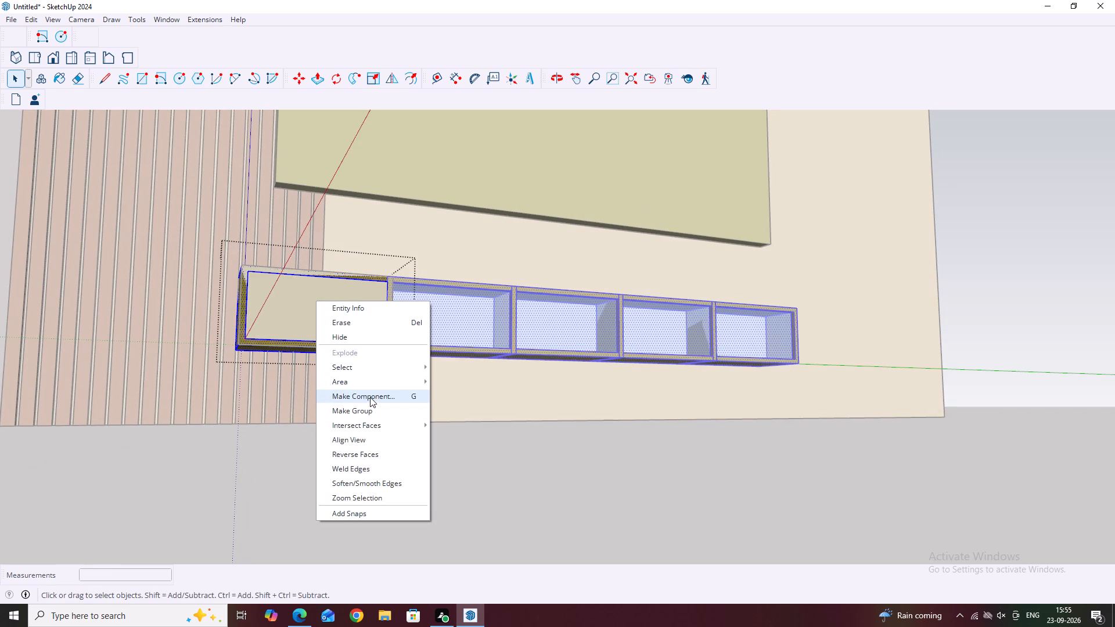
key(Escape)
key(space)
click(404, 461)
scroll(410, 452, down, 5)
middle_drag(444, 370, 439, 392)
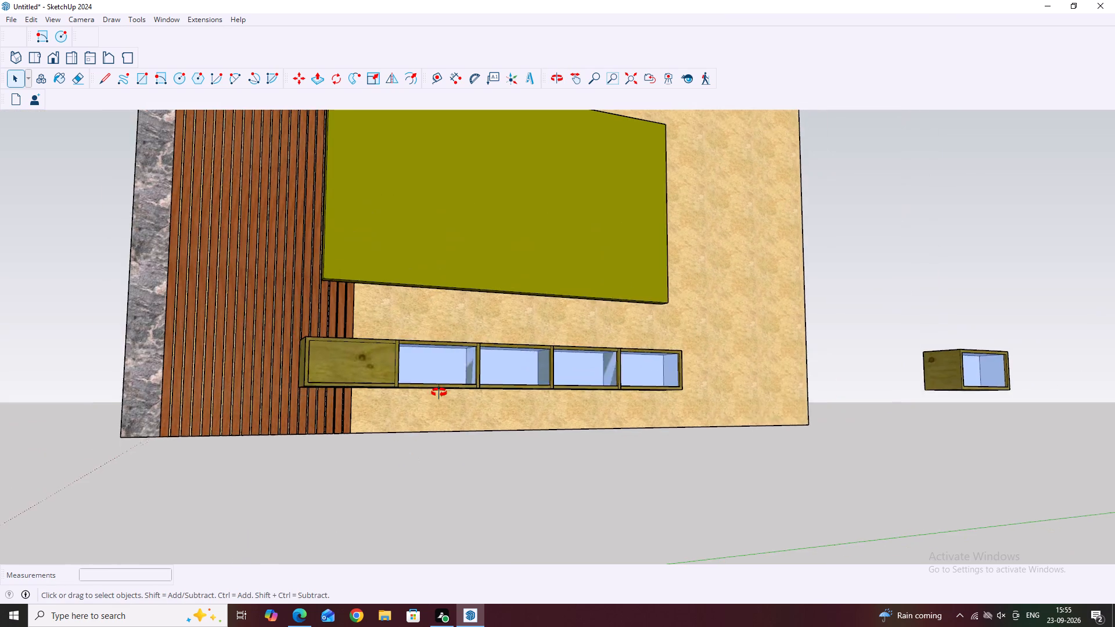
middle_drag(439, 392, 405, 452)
Copy the first box's plywood front about 2' 1 5/8" along the row onto the second box.
click(373, 380)
middle_drag(396, 381, 353, 457)
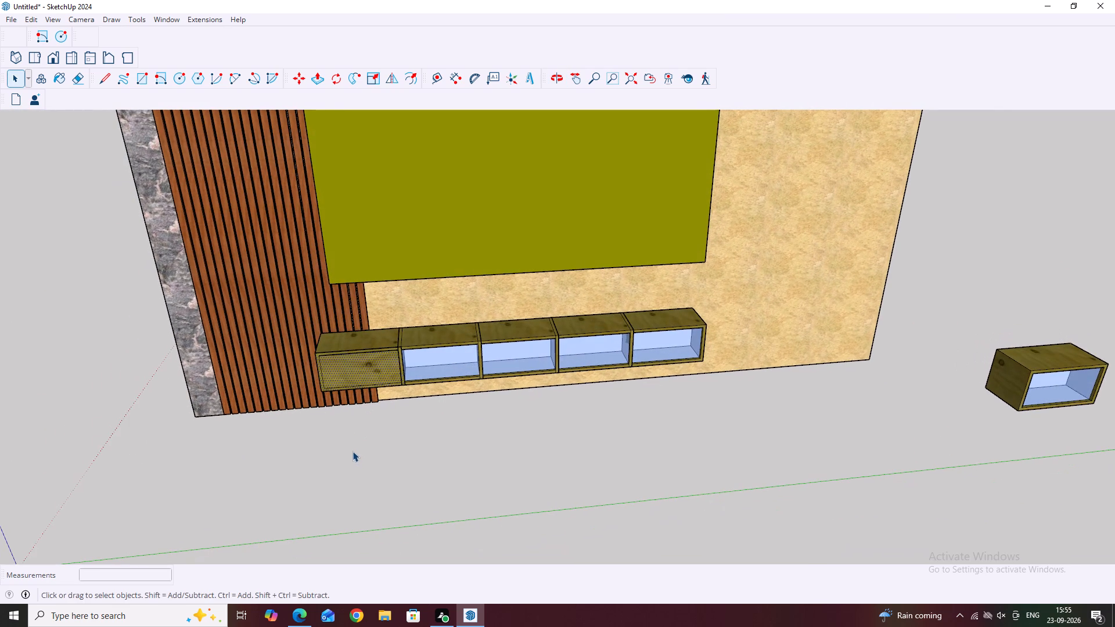
key(m)
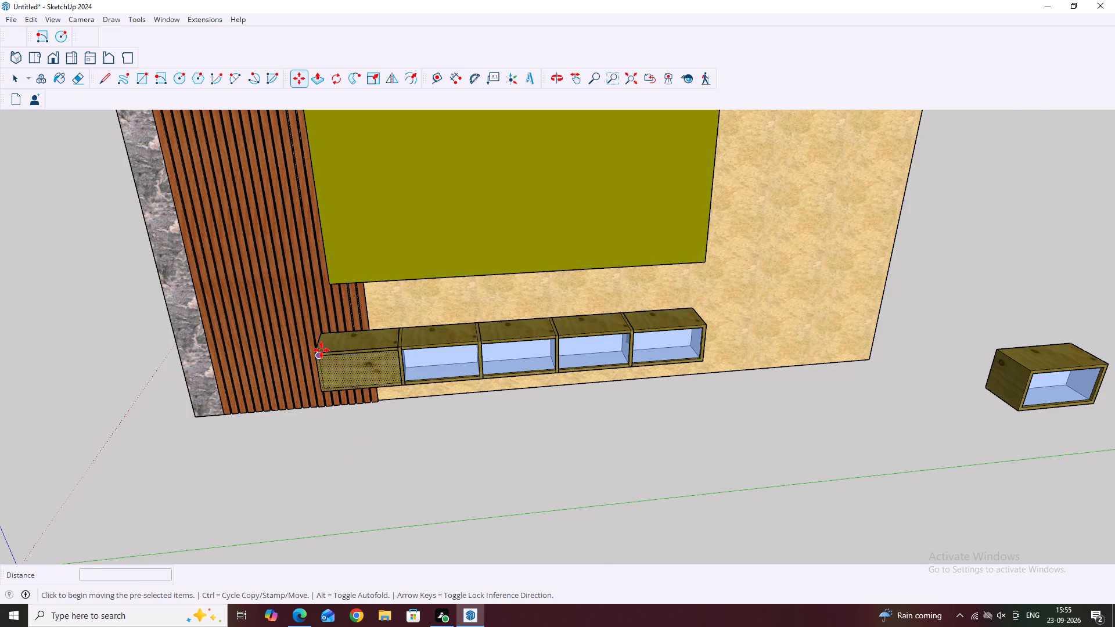
scroll(319, 348, up, 6)
click(313, 351)
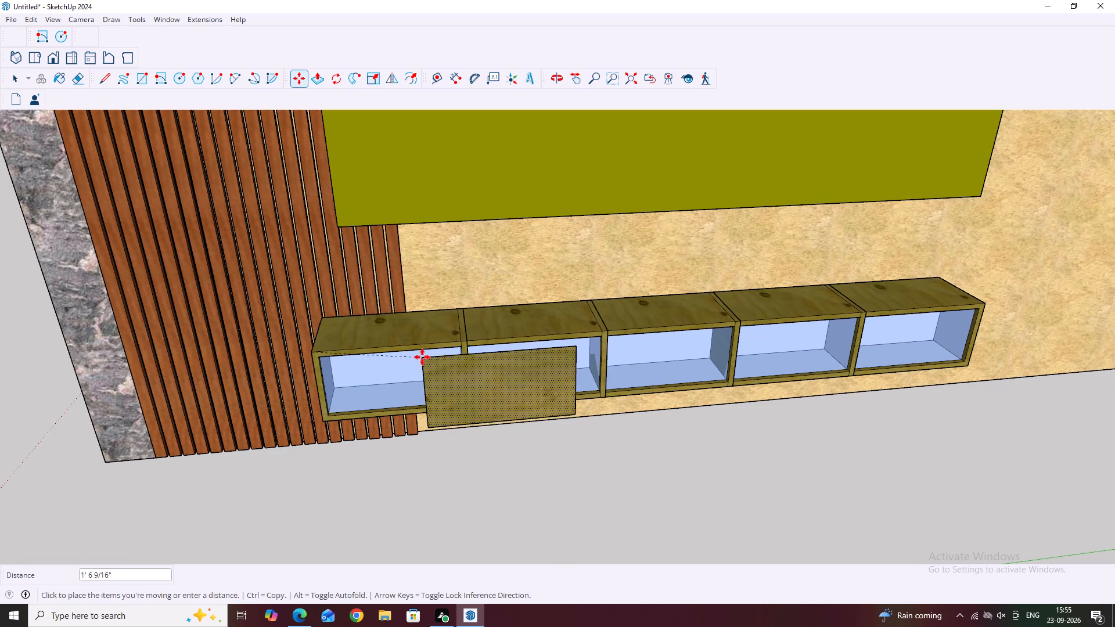
scroll(463, 355, up, 3)
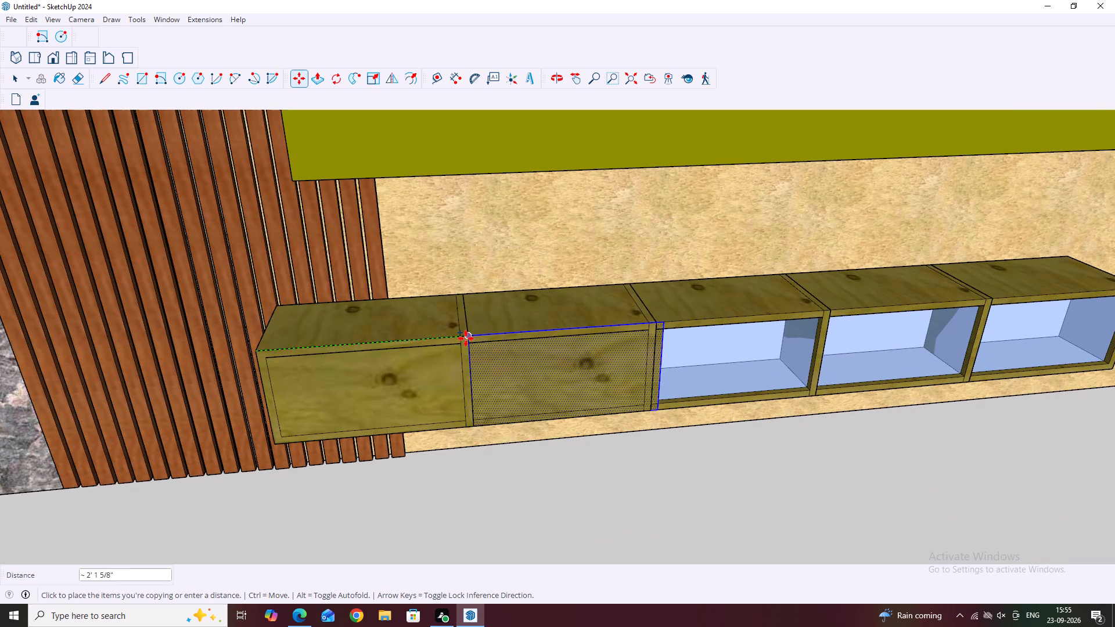
click(466, 338)
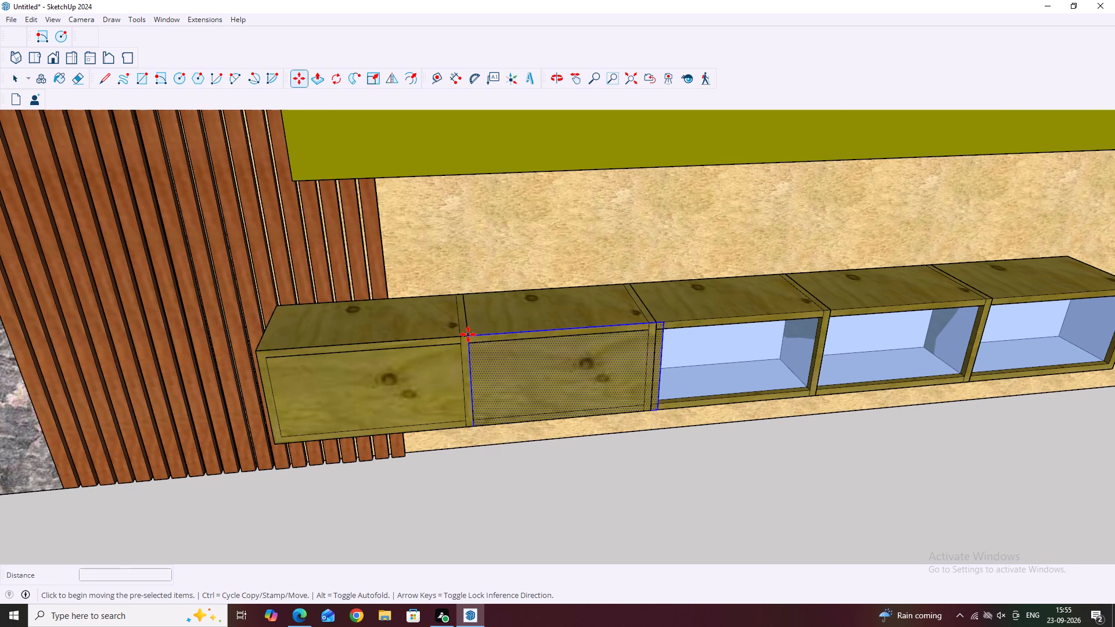
Copy the plywood front along the row onto the third and fourth boxes, and clear the selection.
click(468, 334)
click(653, 318)
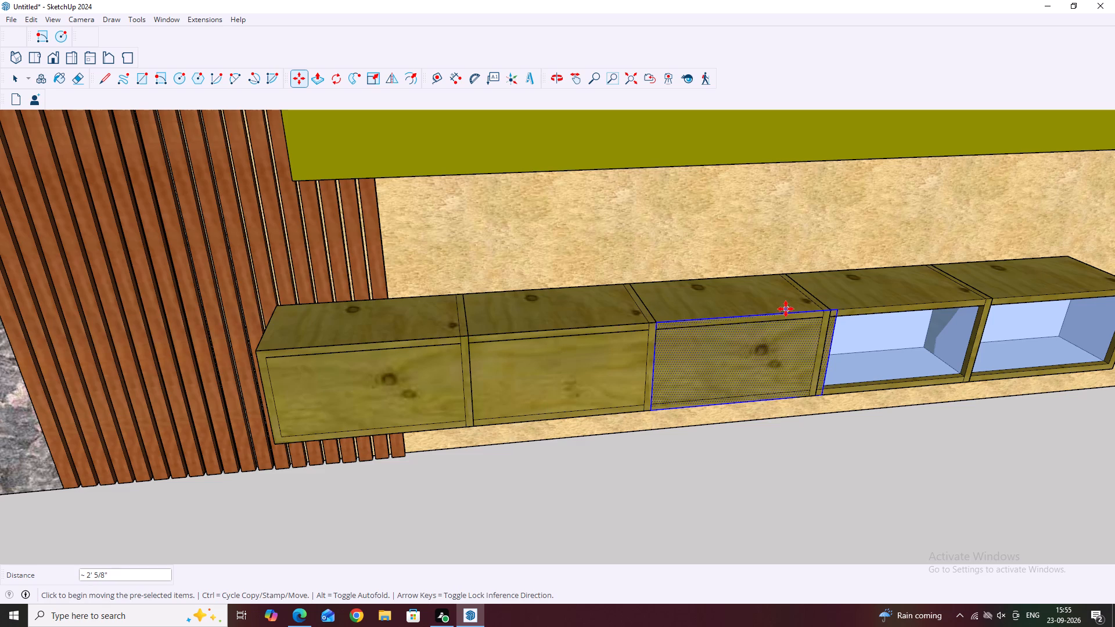
scroll(783, 309, down, 1)
click(667, 322)
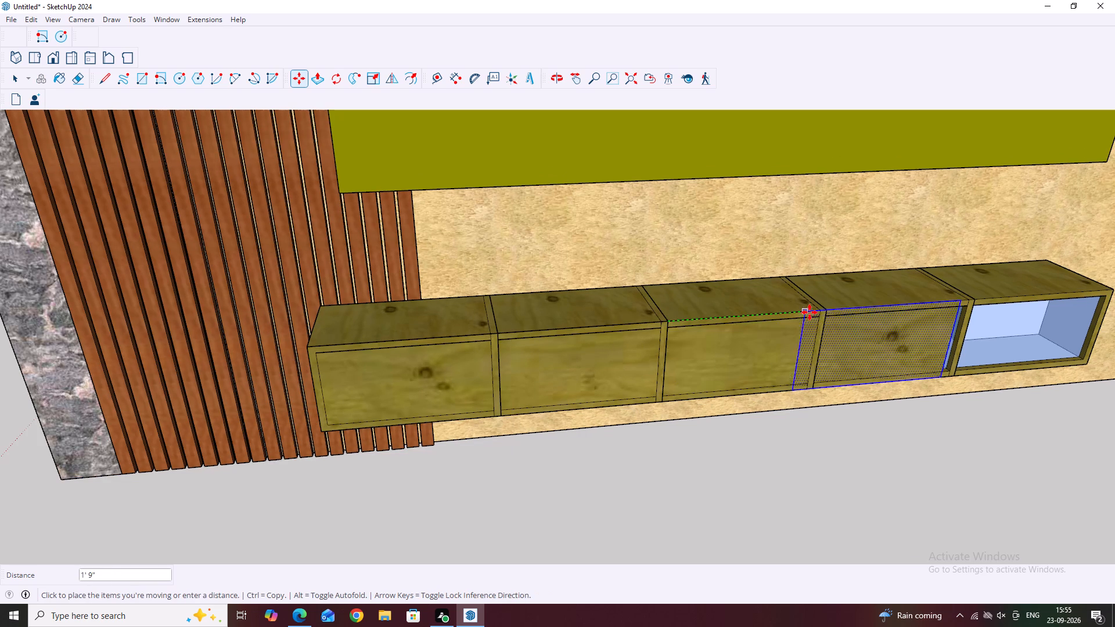
click(825, 307)
scroll(933, 305, down, 3)
middle_drag(981, 340, 923, 301)
scroll(669, 312, down, 4)
scroll(633, 350, down, 2)
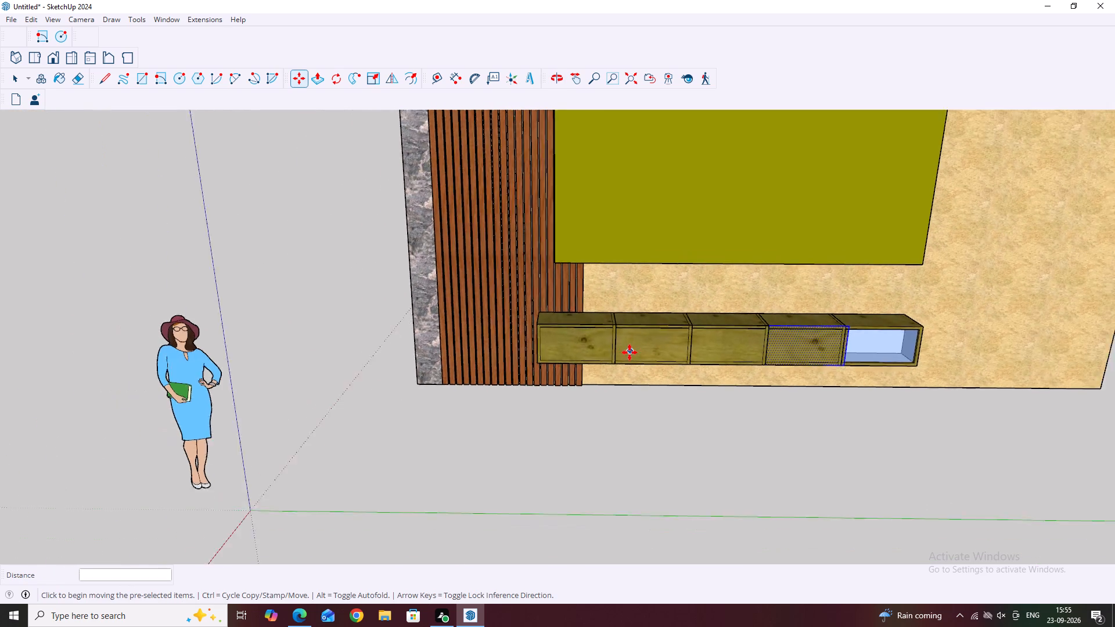
scroll(630, 352, down, 2)
key(Escape)
key(space)
scroll(626, 385, down, 5)
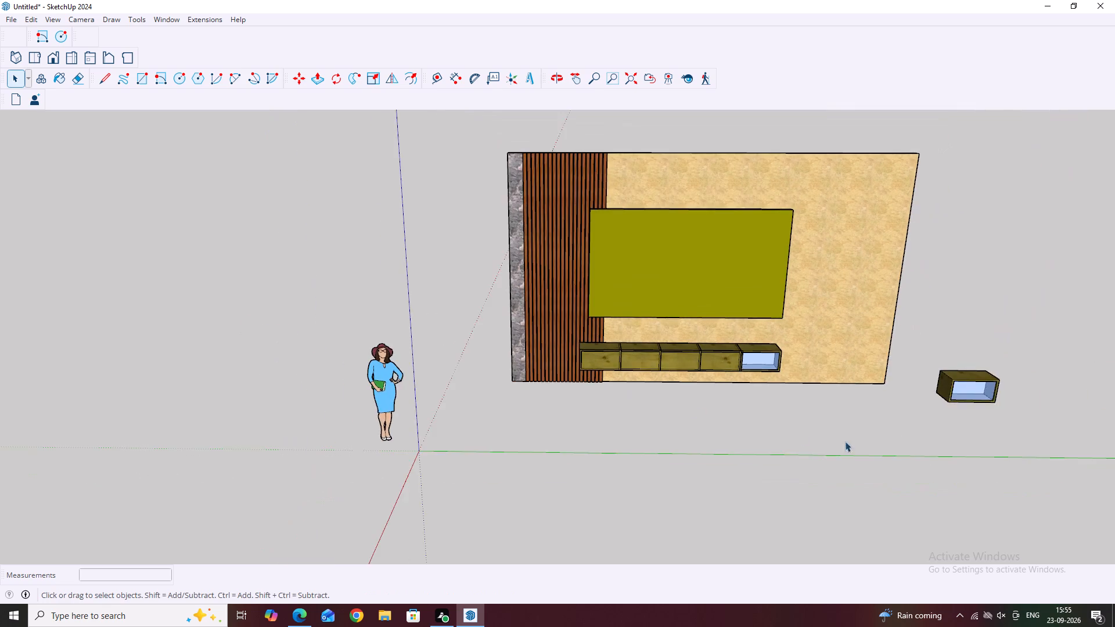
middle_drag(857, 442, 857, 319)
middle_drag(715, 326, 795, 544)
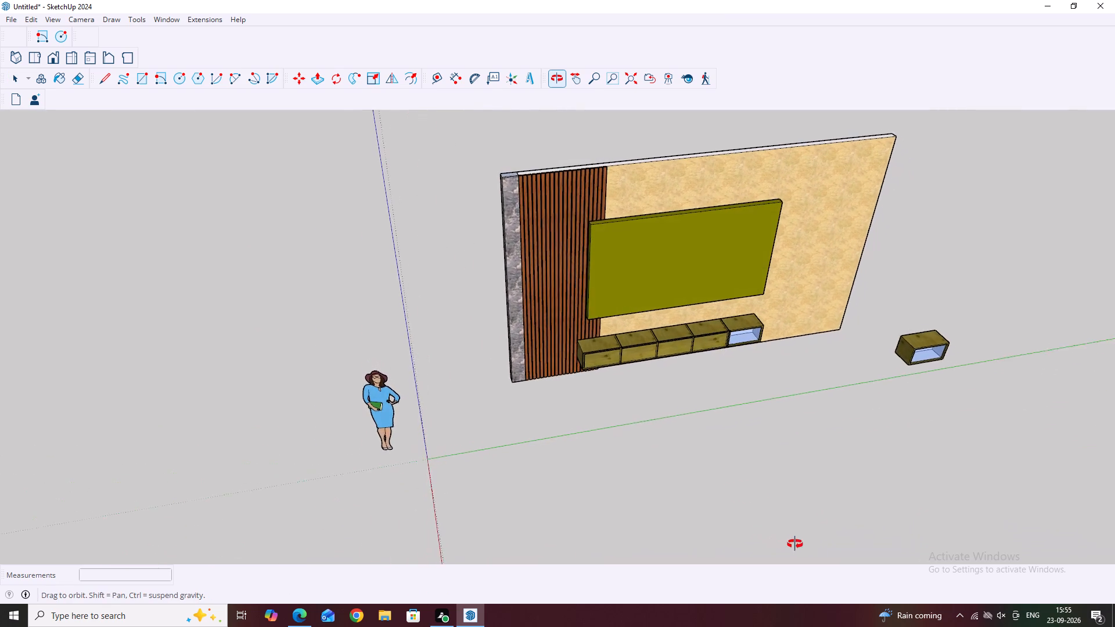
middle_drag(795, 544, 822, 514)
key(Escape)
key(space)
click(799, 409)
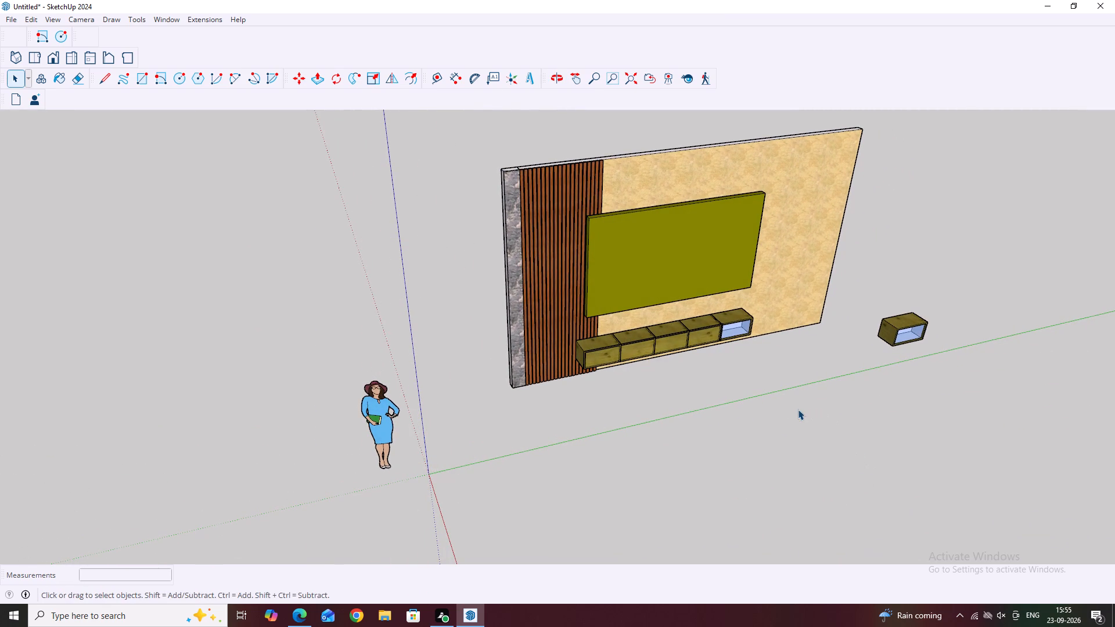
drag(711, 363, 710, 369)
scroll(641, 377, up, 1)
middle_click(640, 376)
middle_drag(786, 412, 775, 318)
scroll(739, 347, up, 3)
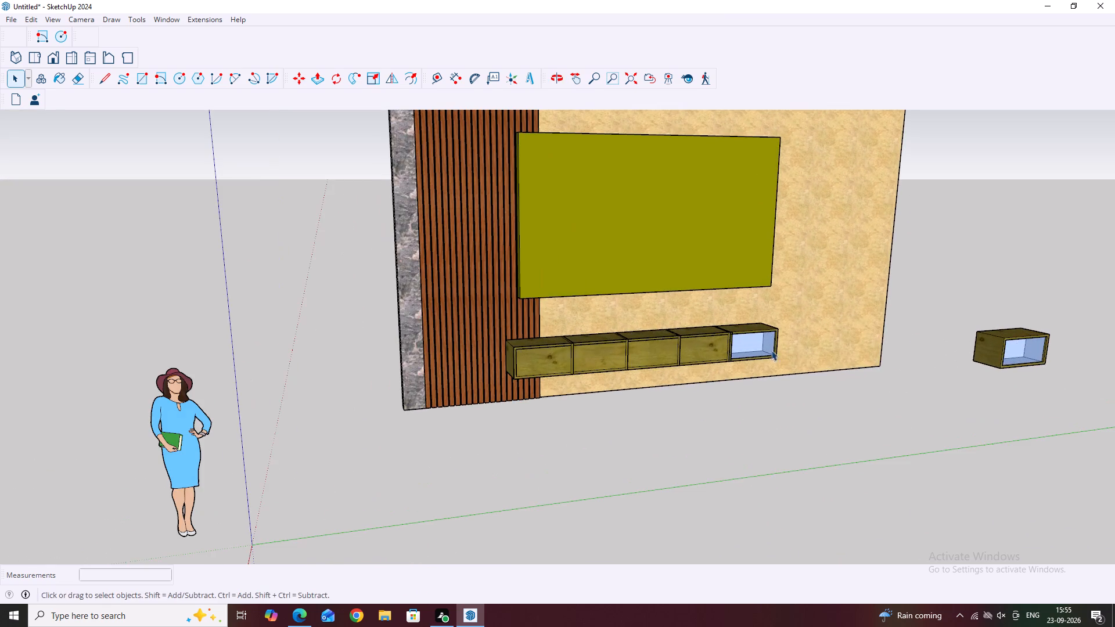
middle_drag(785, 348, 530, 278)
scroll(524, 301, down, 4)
Move the loose open box about 7' 9 5/16" to join the end of the row, aligned with the fifth box.
middle_drag(647, 413, 880, 372)
scroll(876, 311, up, 3)
click(864, 339)
middle_drag(826, 325, 863, 480)
key(m)
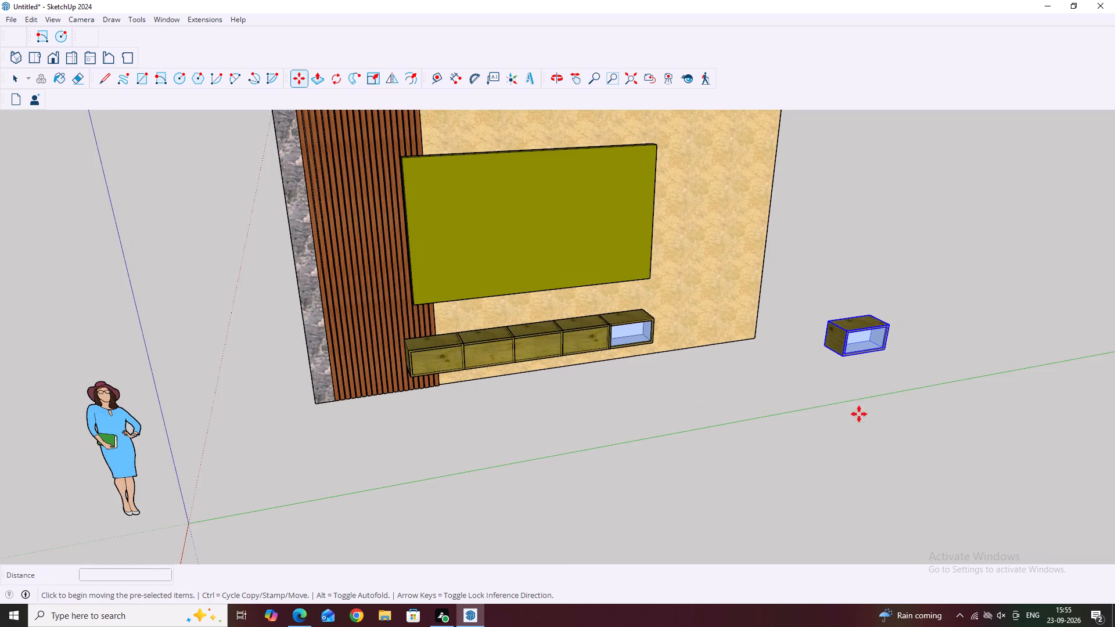
scroll(823, 340, up, 8)
click(819, 314)
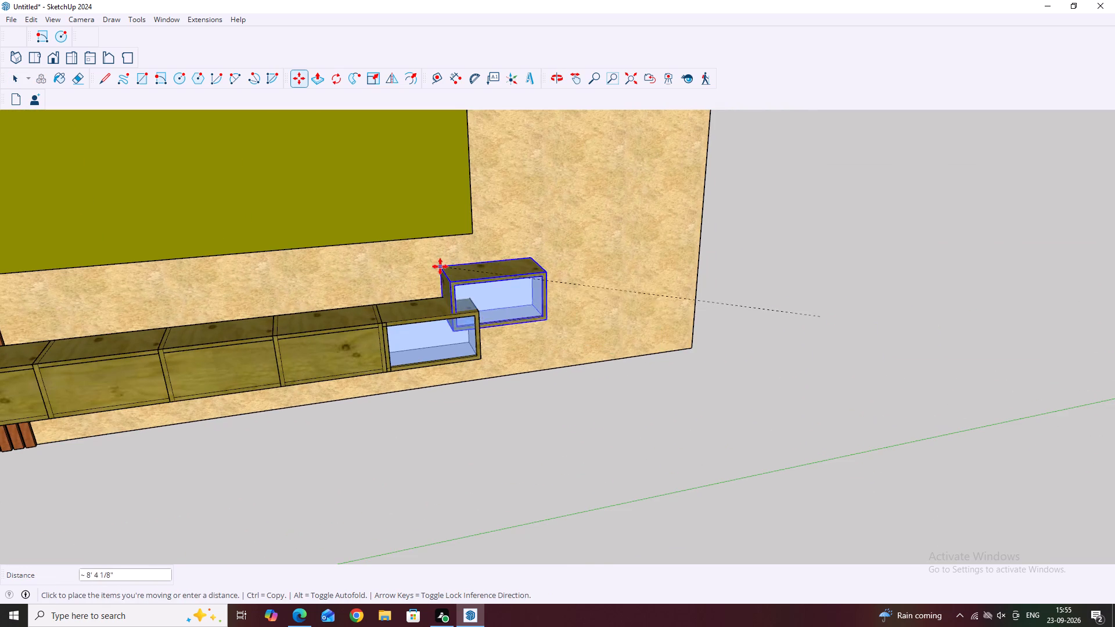
scroll(458, 284, up, 2)
click(473, 294)
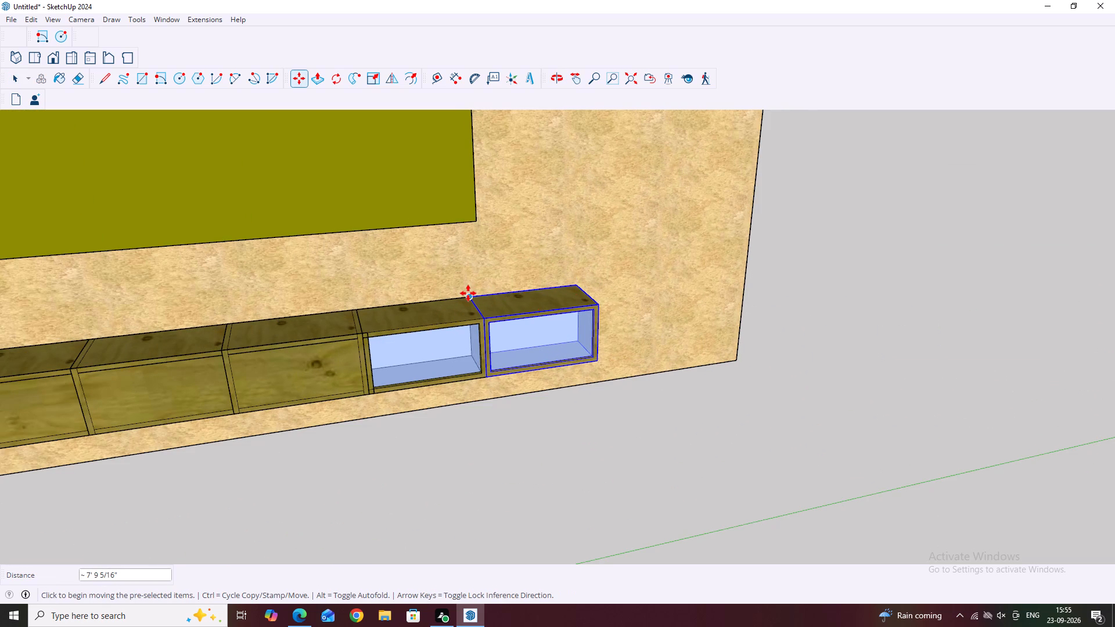
Copy the sixth box about 2' 1 5/8" along the row to add a seventh box, and clear the selection.
click(469, 294)
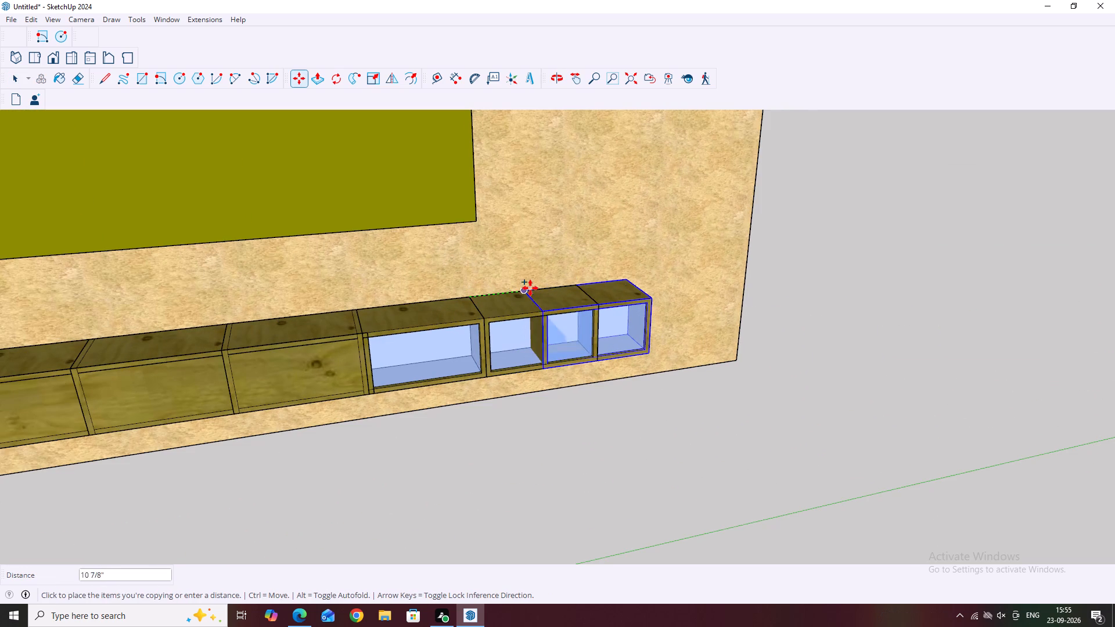
click(578, 283)
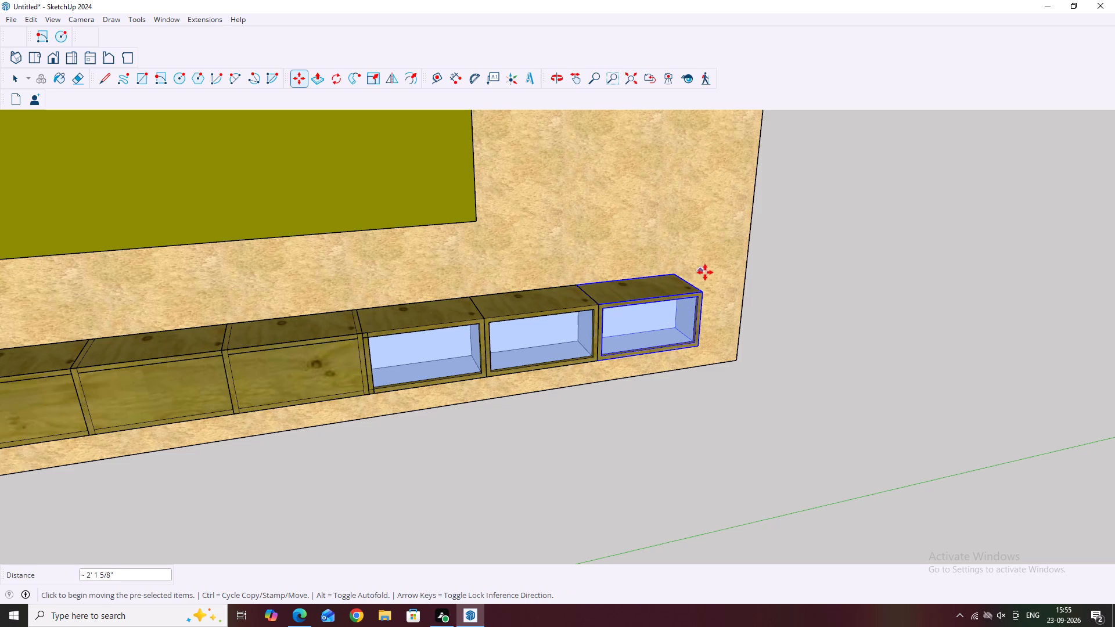
key(Escape)
middle_drag(897, 378, 863, 291)
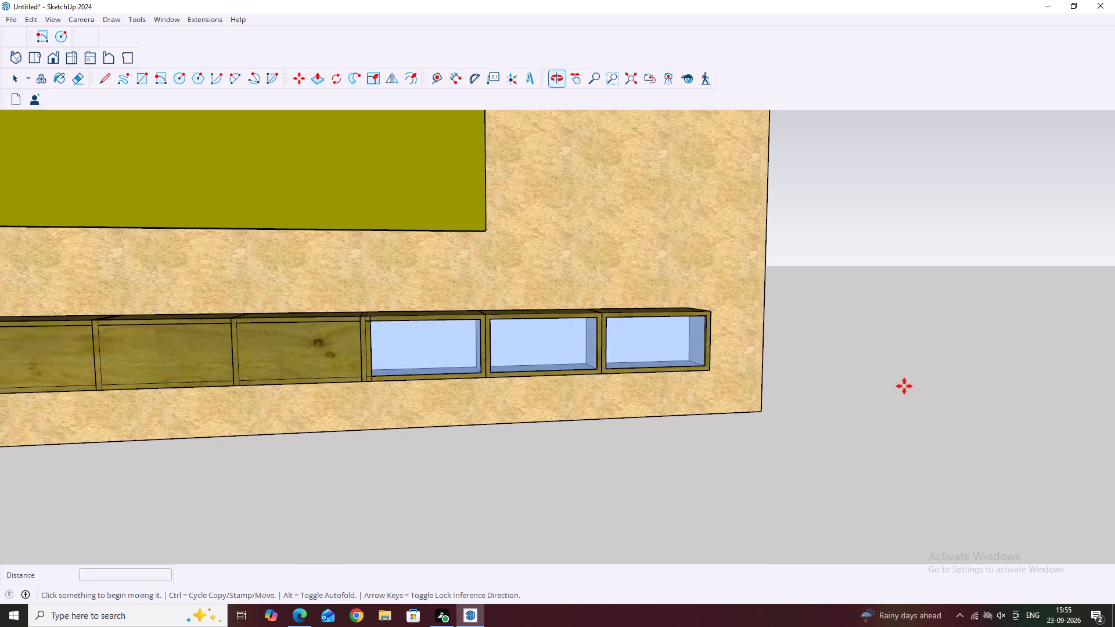
click(909, 391)
key(Escape)
key(space)
scroll(874, 378, down, 4)
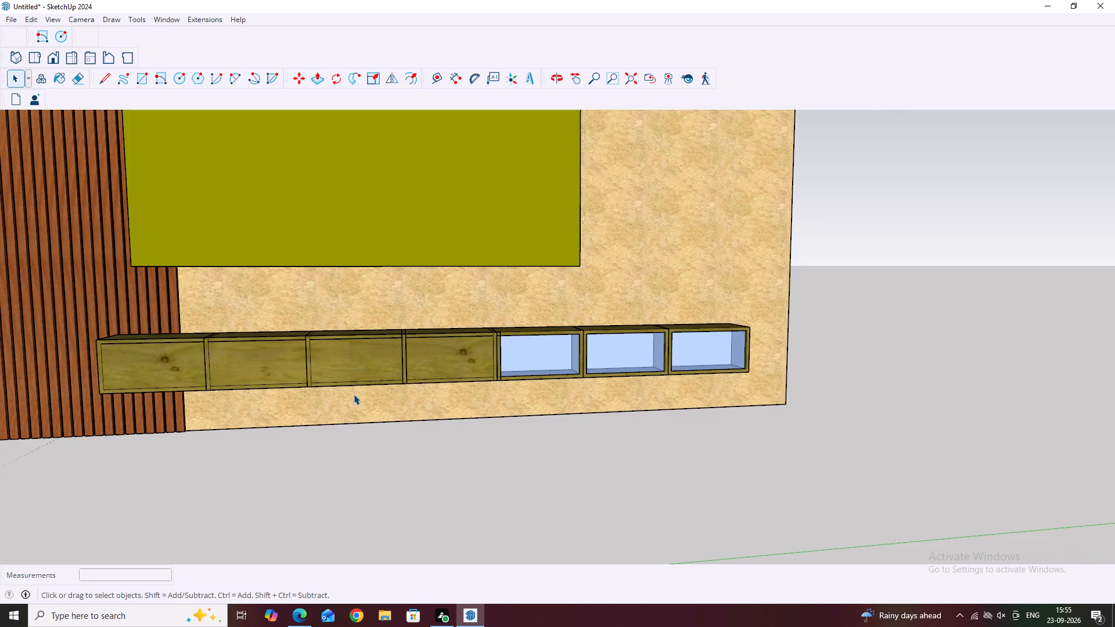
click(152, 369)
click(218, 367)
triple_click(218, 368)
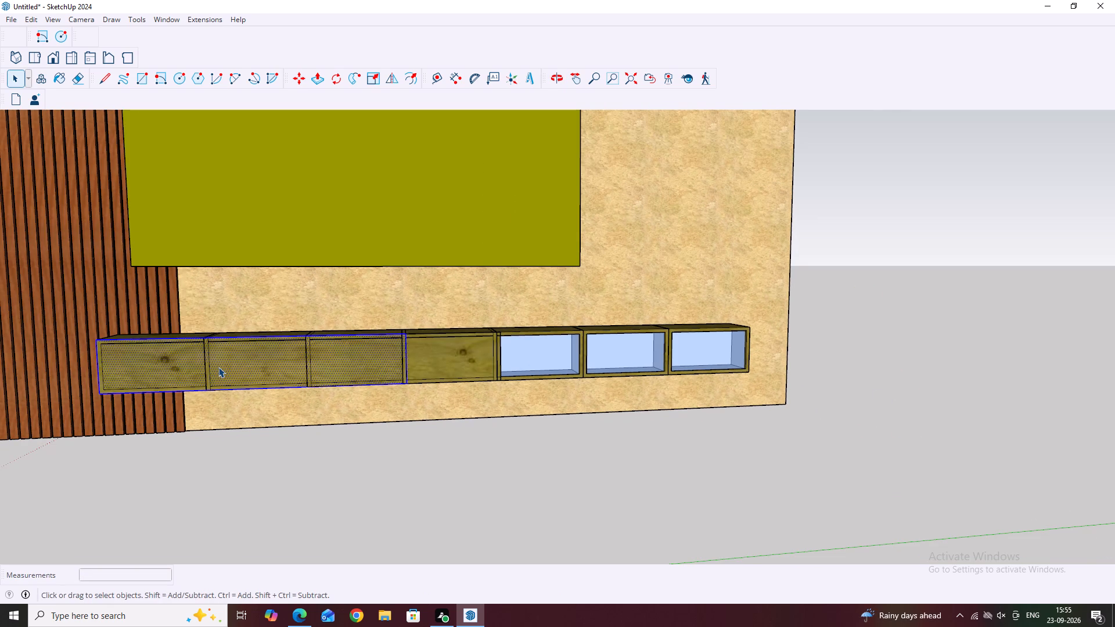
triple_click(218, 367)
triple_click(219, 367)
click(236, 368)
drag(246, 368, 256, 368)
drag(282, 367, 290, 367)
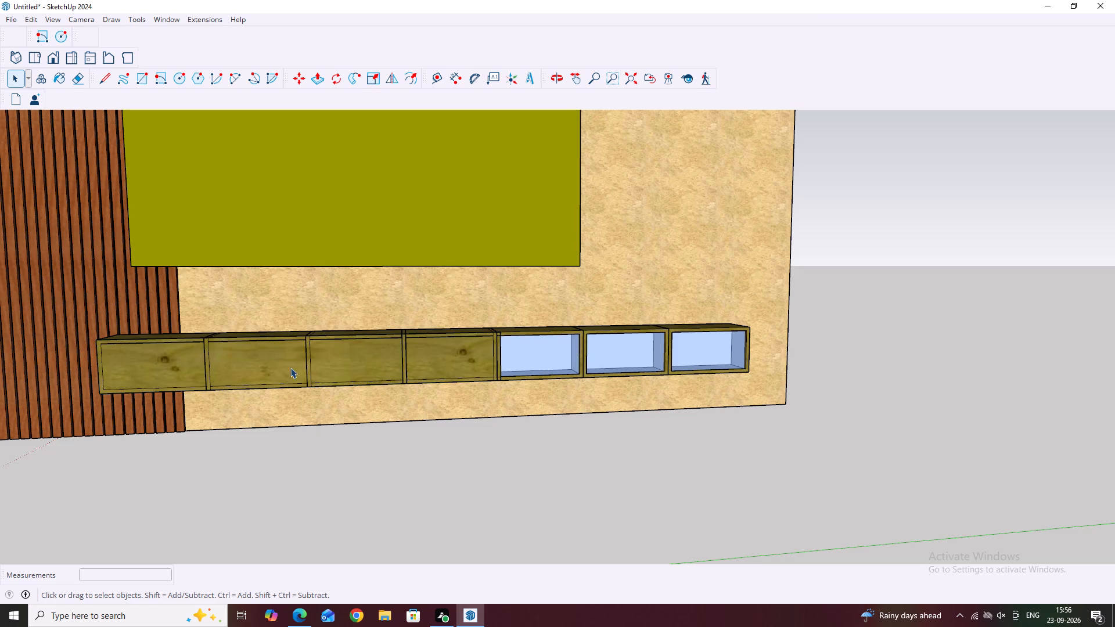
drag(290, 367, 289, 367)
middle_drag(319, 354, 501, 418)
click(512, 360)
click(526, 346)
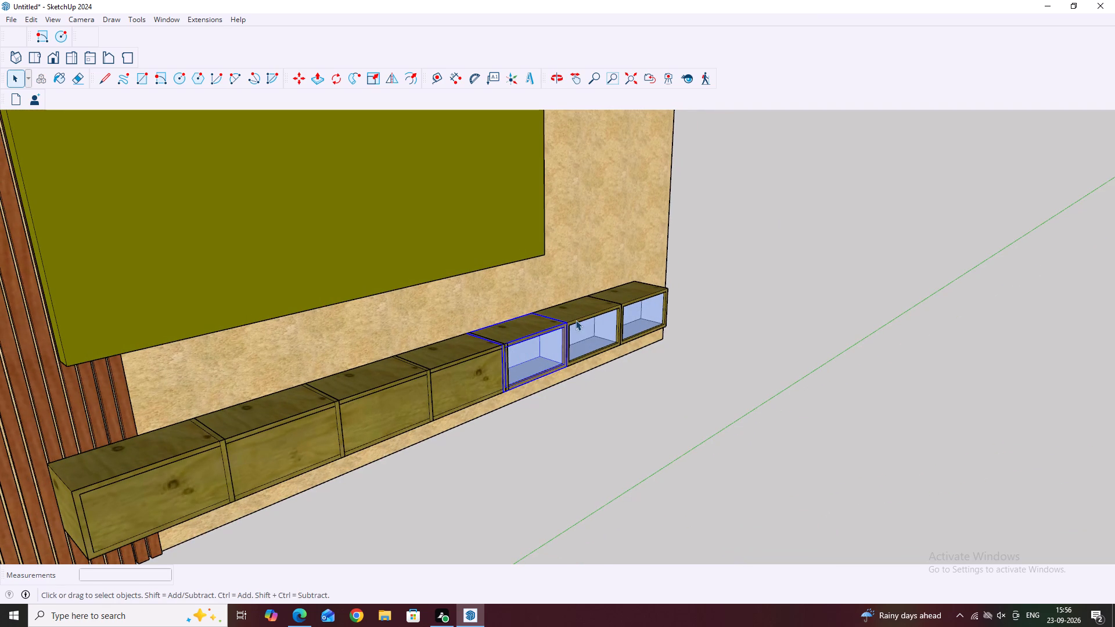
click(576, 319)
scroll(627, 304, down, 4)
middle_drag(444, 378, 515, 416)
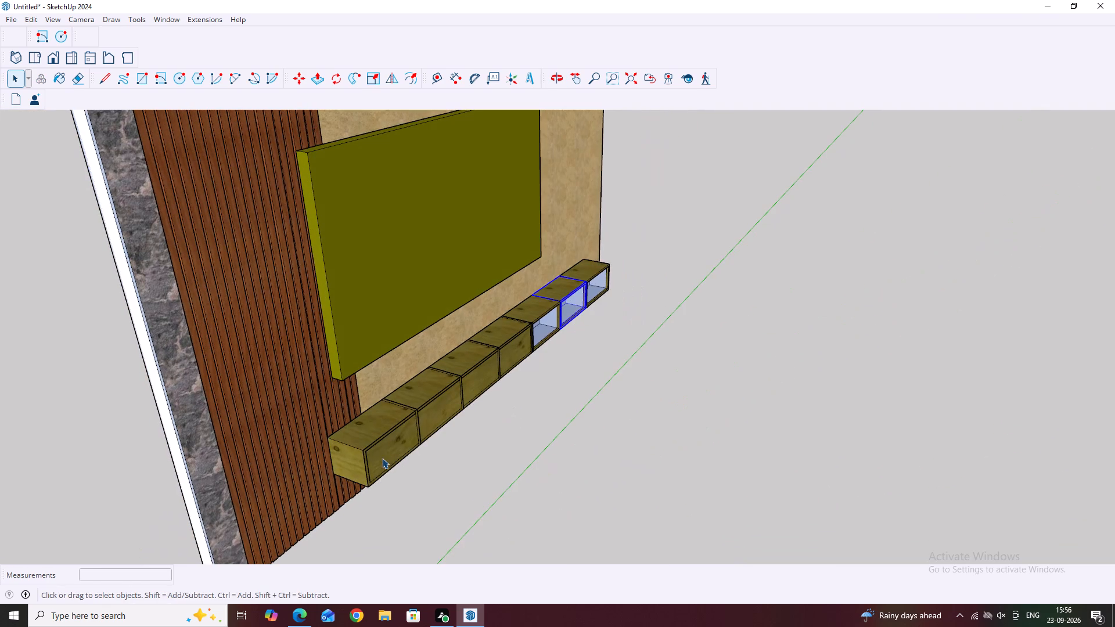
Move the connected row of boxes along the wall away from the cherry slats to the wall's far edge, and clear the selection.
triple_click(377, 455)
middle_drag(501, 420, 257, 401)
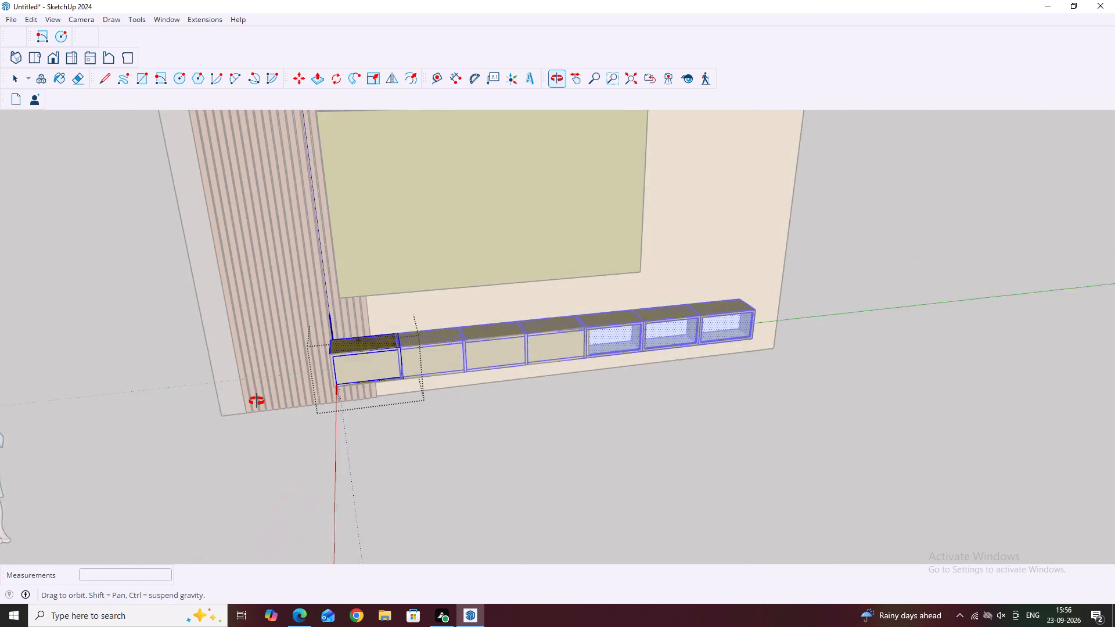
middle_drag(257, 401, 254, 400)
middle_drag(594, 359, 441, 358)
key(m)
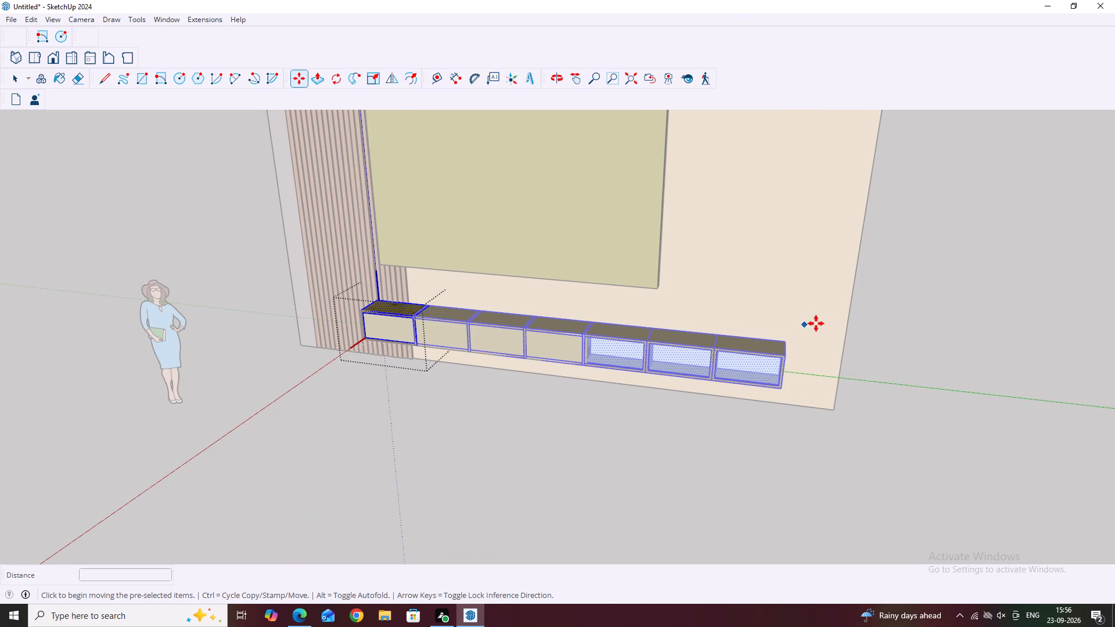
scroll(831, 321, up, 5)
click(767, 344)
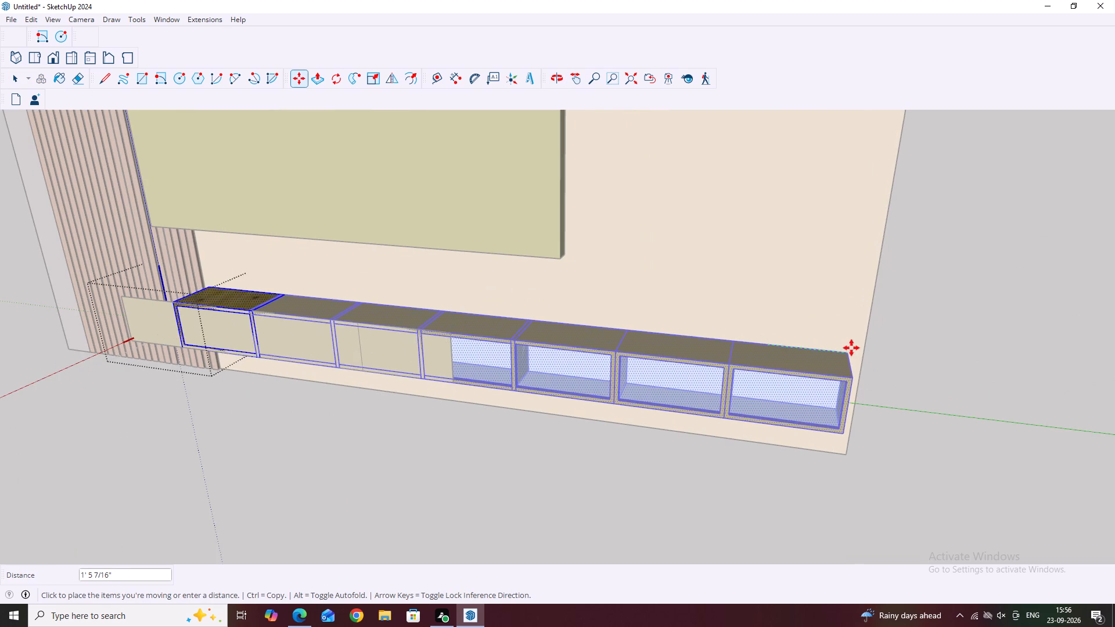
click(864, 355)
scroll(697, 329, down, 4)
middle_drag(513, 460, 628, 408)
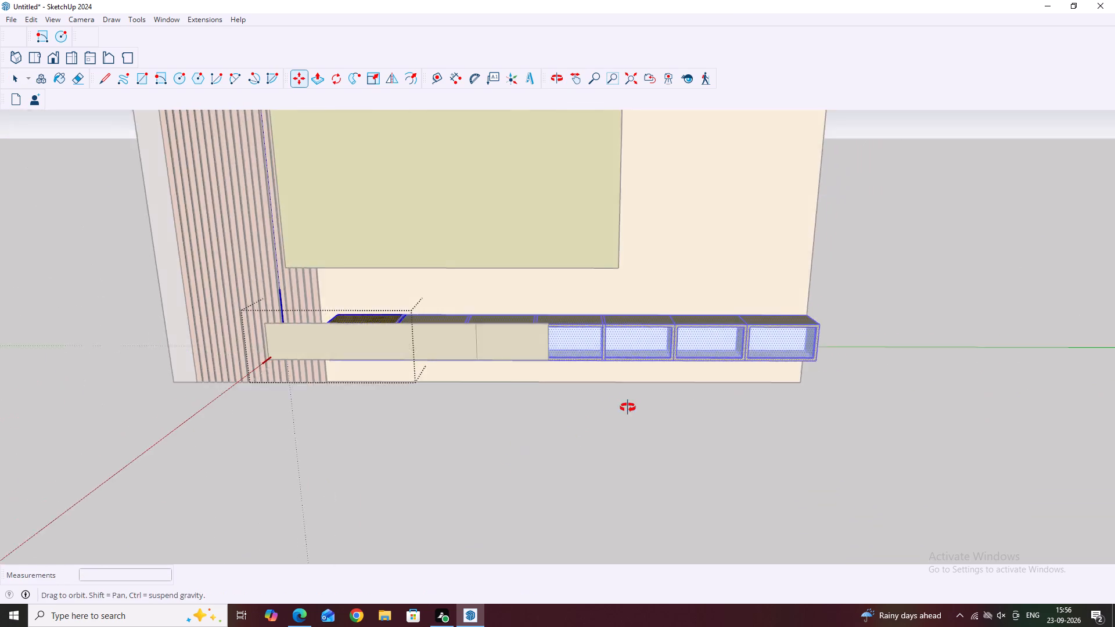
middle_drag(628, 408, 652, 383)
key(space)
click(645, 455)
Delete the two plywood front faces left out of line in front of the boxes.
scroll(484, 377, down, 4)
middle_drag(465, 363, 611, 482)
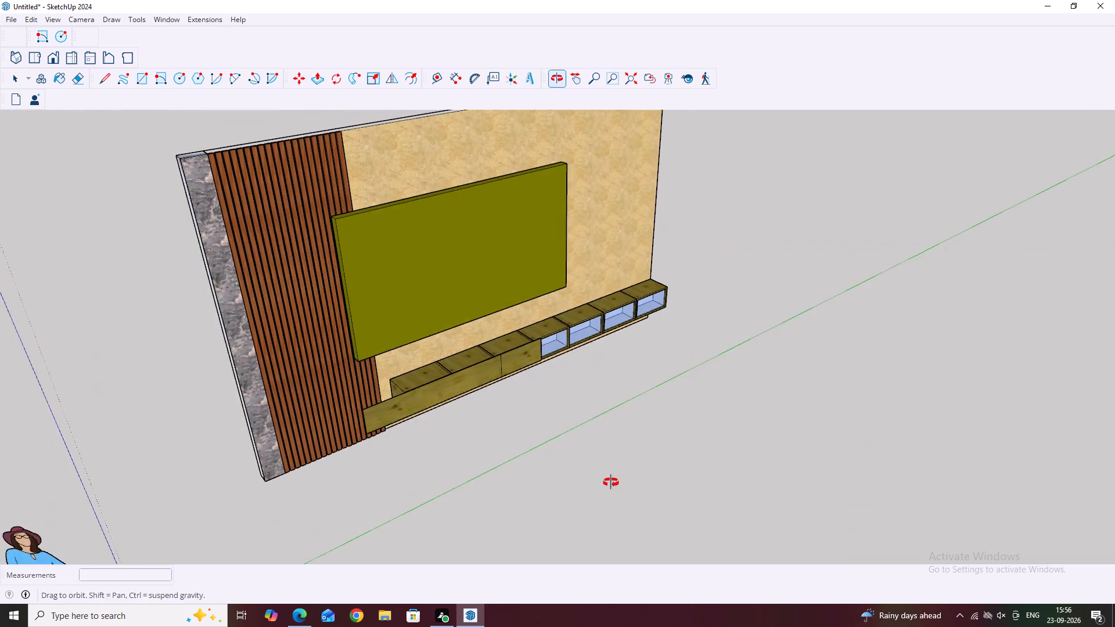
middle_drag(611, 482, 621, 488)
middle_drag(485, 416, 517, 482)
click(409, 435)
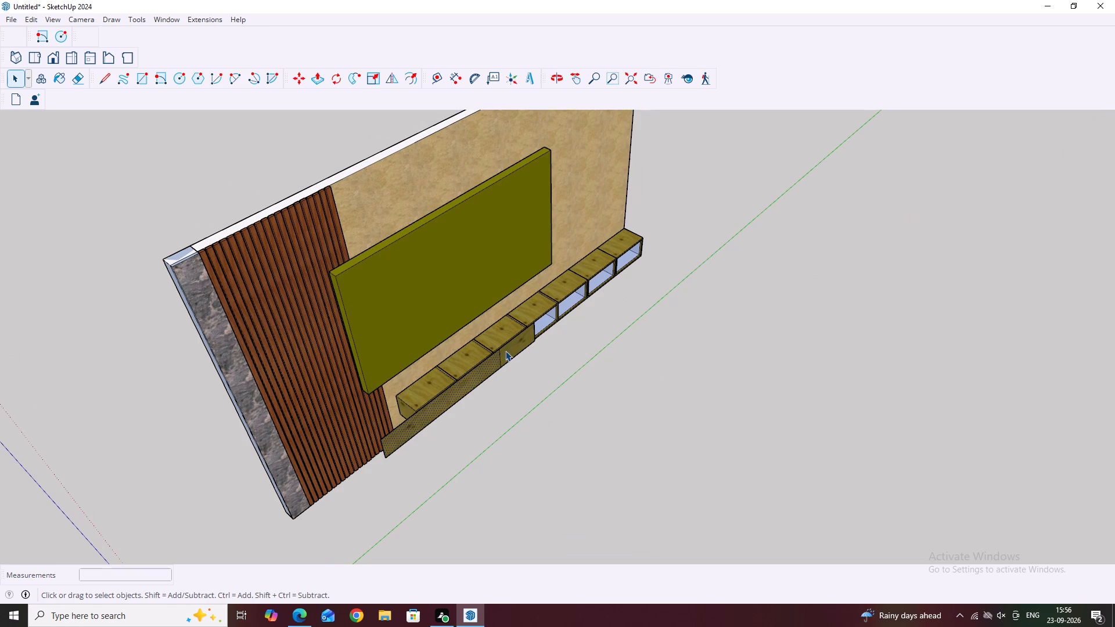
click(506, 347)
key(Delete)
middle_drag(529, 433, 440, 347)
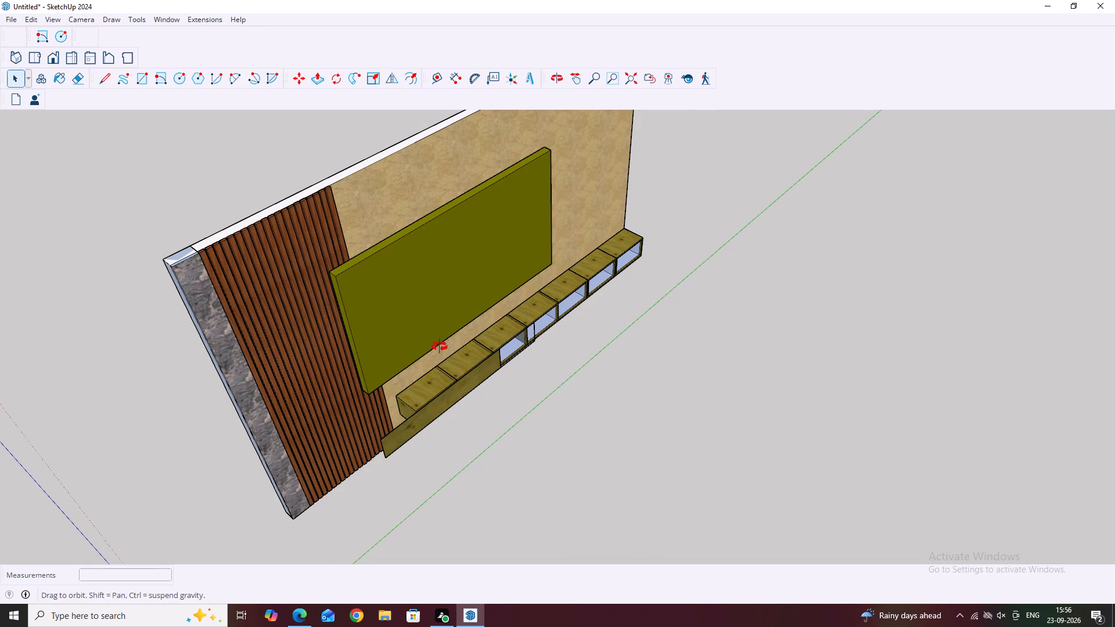
middle_drag(440, 347, 386, 309)
click(430, 397)
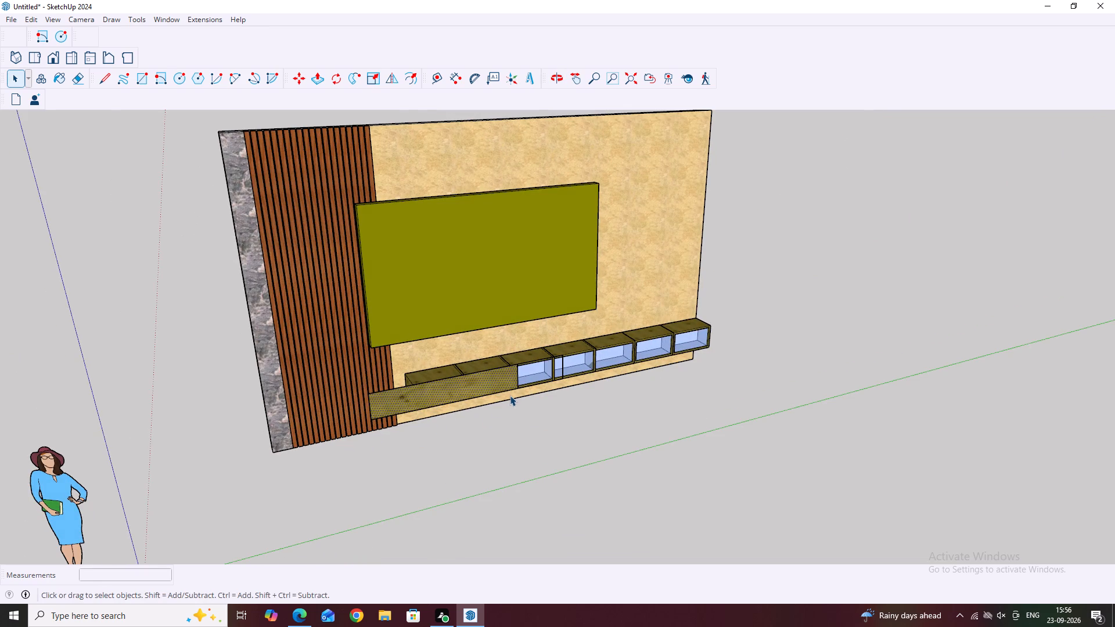
key(Delete)
Delete the end edge and the long edges of the leftover front outline beside the slats.
scroll(472, 394, up, 2)
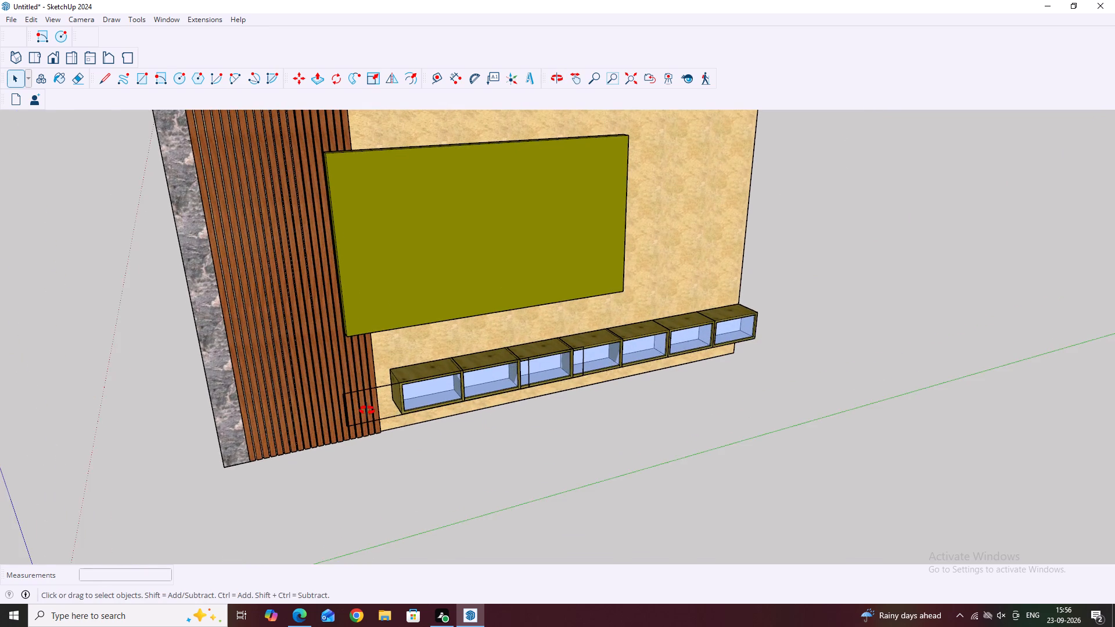
middle_drag(369, 412, 361, 406)
scroll(367, 410, up, 1)
middle_drag(405, 413, 398, 361)
middle_drag(322, 412, 560, 467)
middle_drag(402, 473, 522, 483)
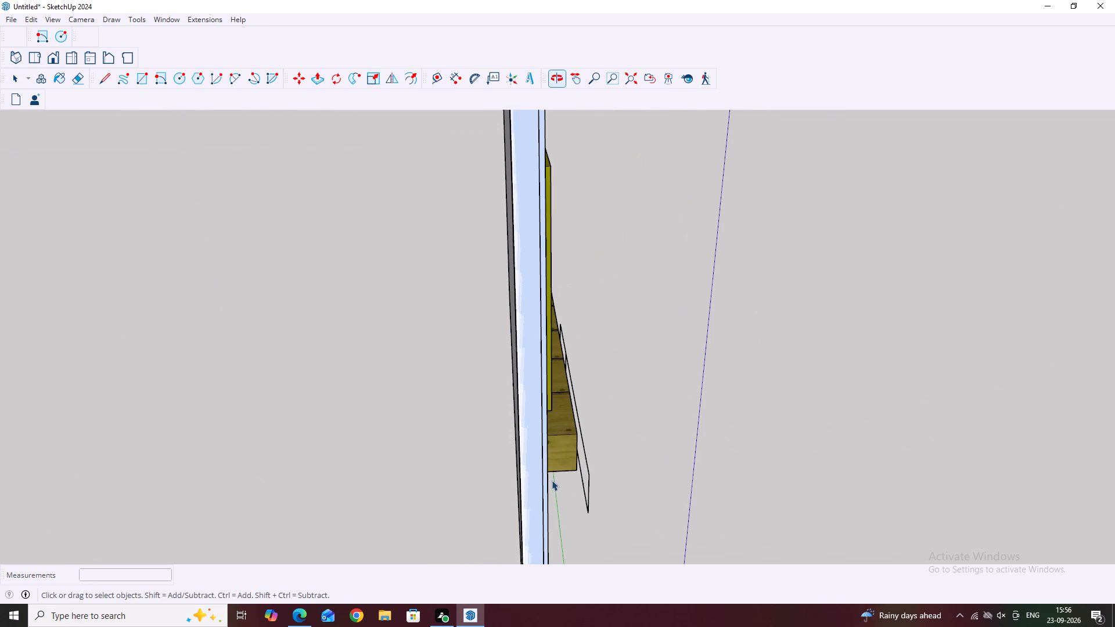
click(589, 479)
key(Delete)
drag(602, 451, 585, 531)
key(Delete)
Delete the nearer end edge and one long edge of the stray rectangle outline in front of the middle boxes.
middle_drag(606, 395, 498, 399)
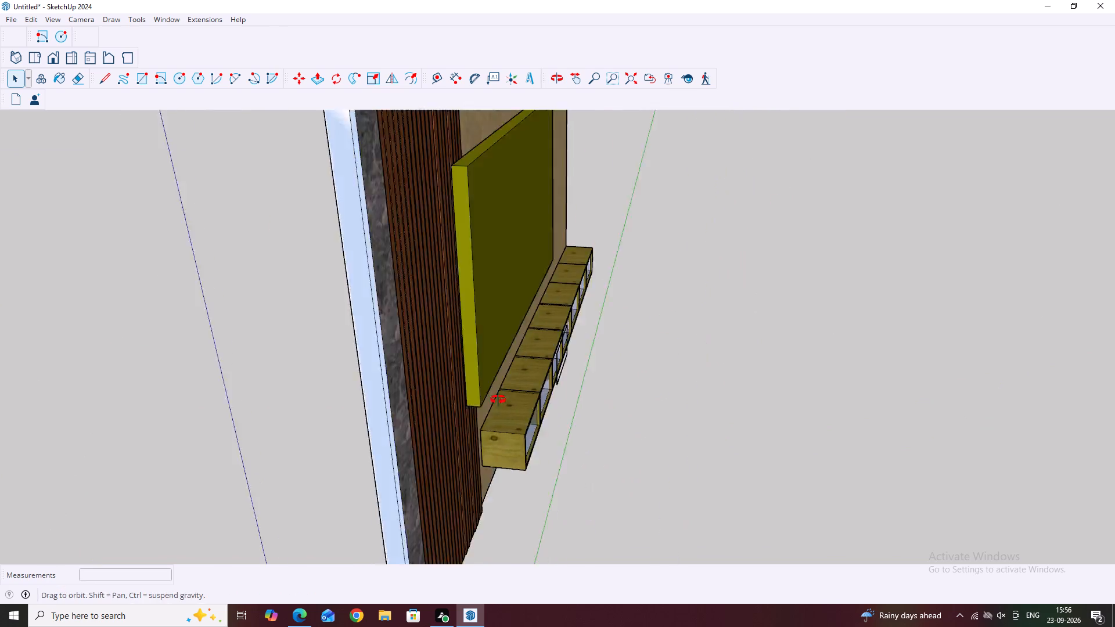
middle_drag(498, 399, 440, 399)
middle_drag(527, 388, 571, 428)
middle_drag(593, 376, 421, 349)
middle_drag(645, 356, 587, 311)
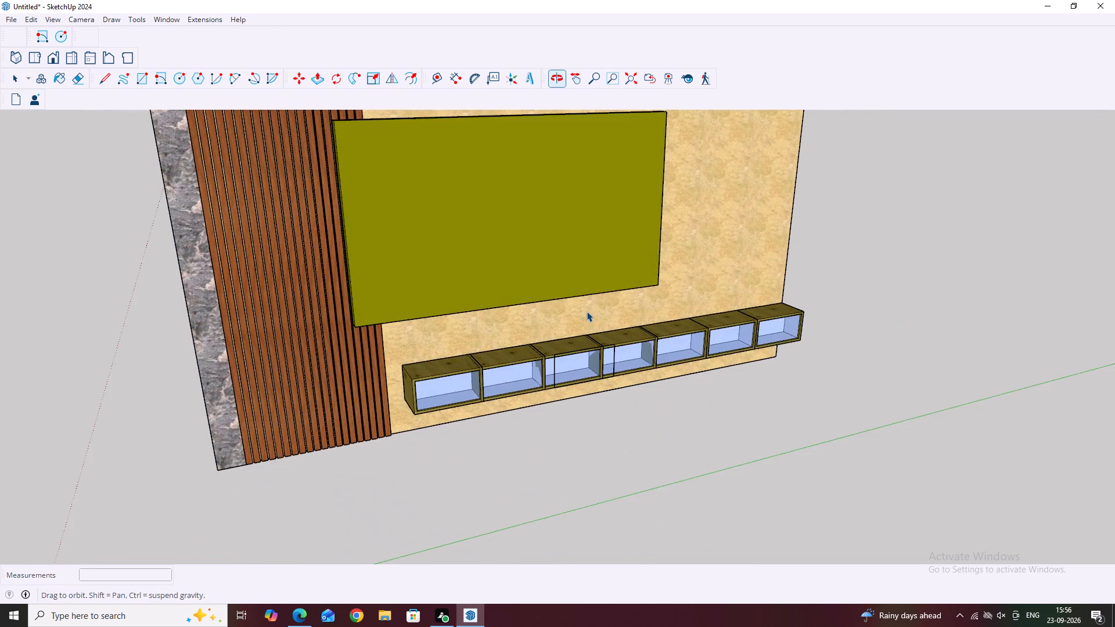
middle_drag(596, 370, 549, 325)
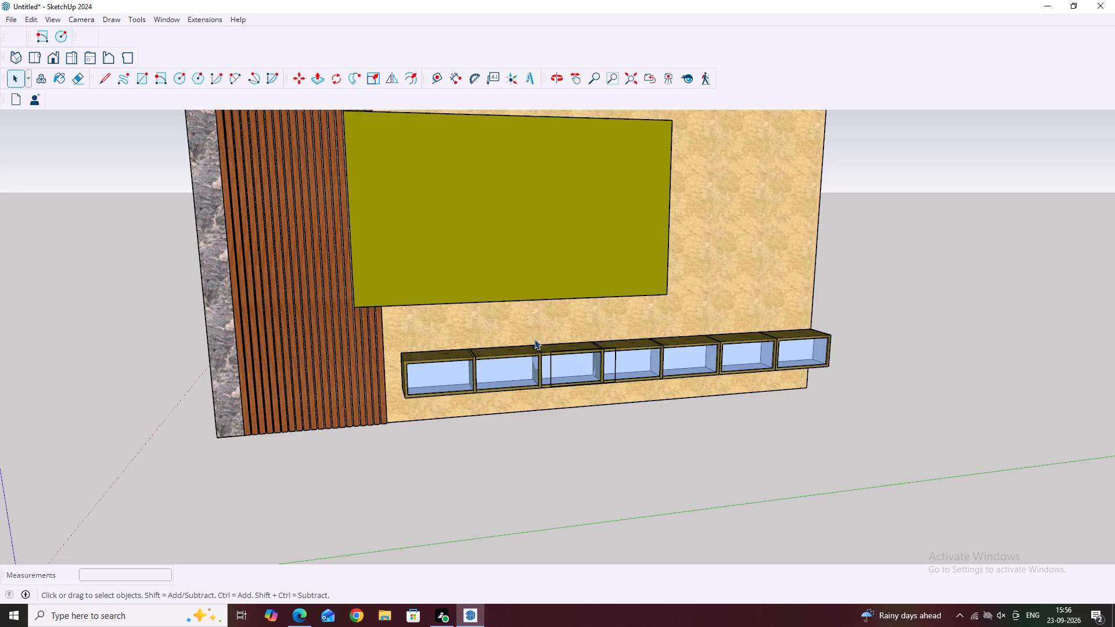
middle_drag(540, 416, 564, 381)
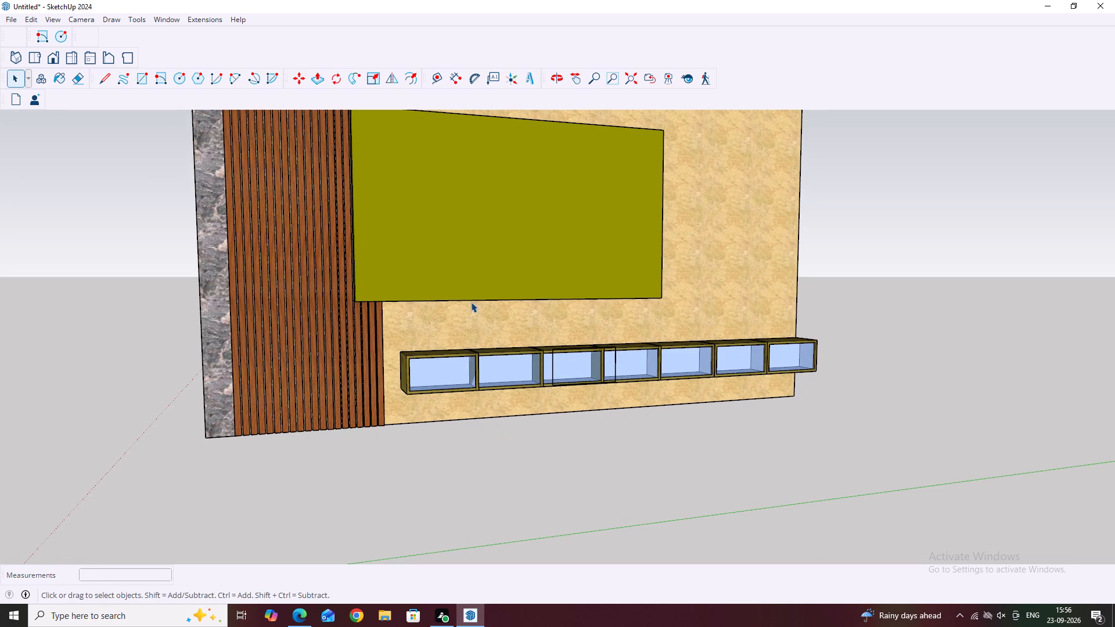
middle_drag(562, 402, 784, 443)
middle_drag(646, 438, 635, 417)
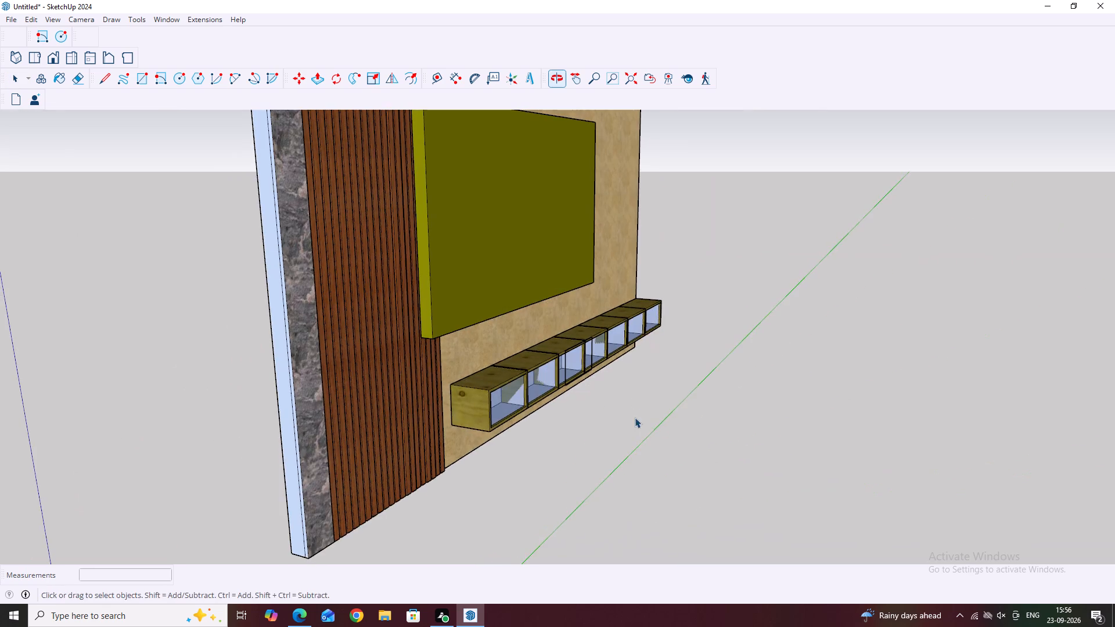
middle_drag(635, 417, 720, 499)
middle_drag(706, 495, 736, 535)
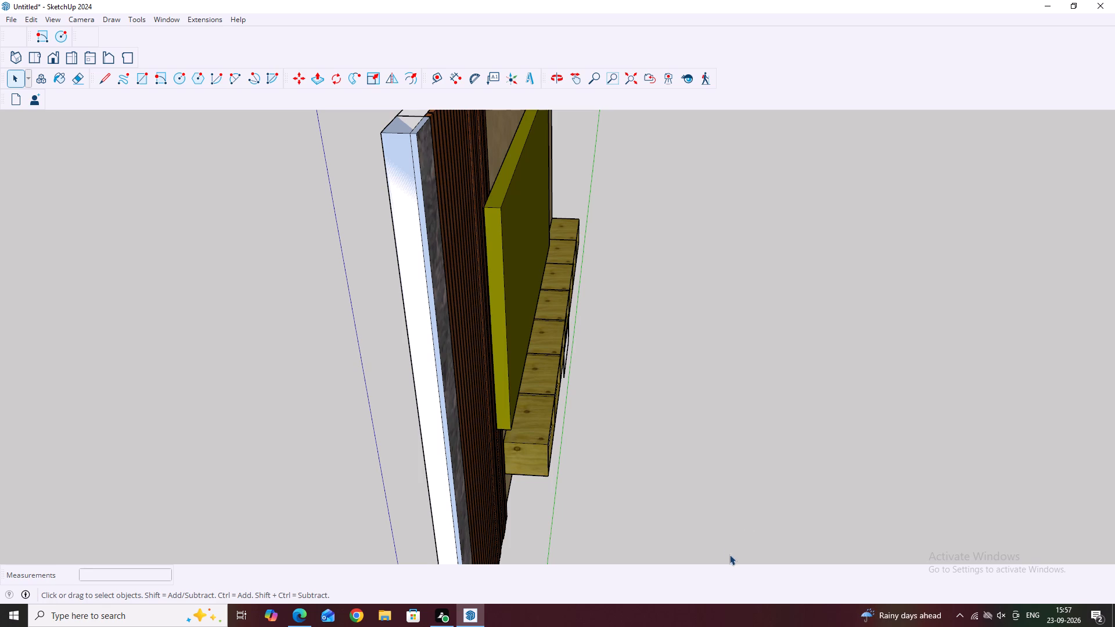
middle_drag(564, 418, 585, 454)
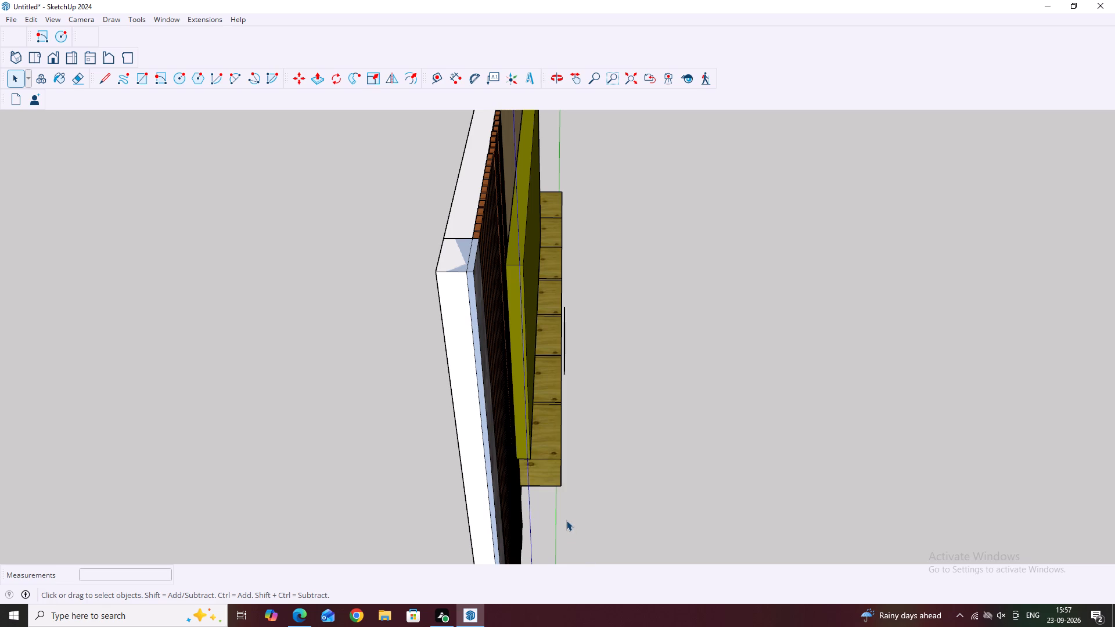
scroll(545, 357, up, 6)
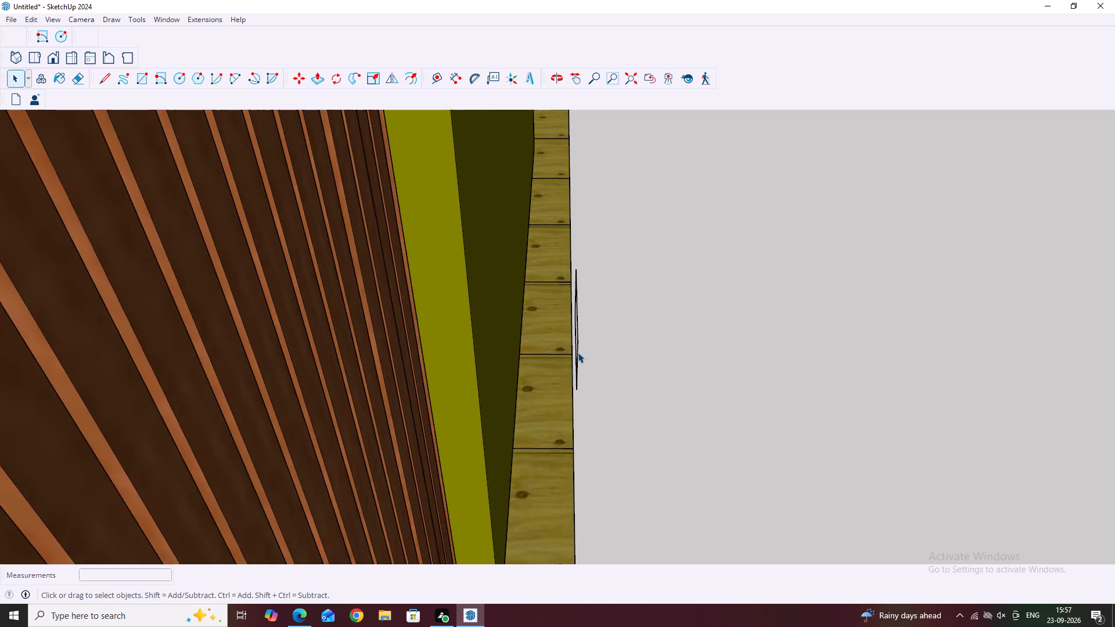
middle_drag(578, 352, 577, 370)
scroll(576, 367, up, 8)
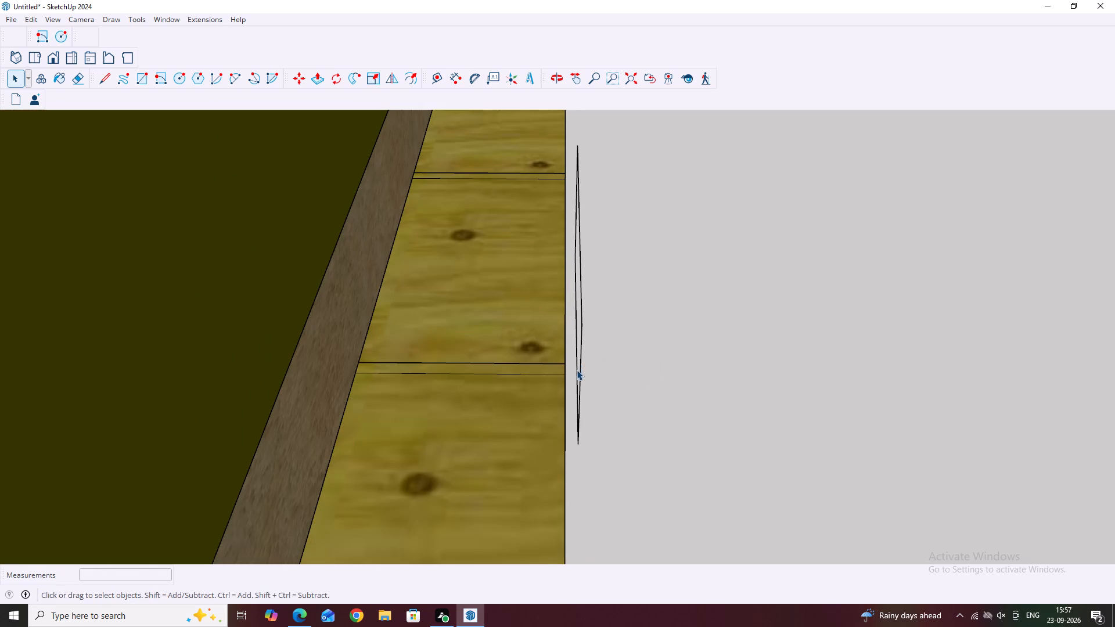
drag(573, 334, 674, 488)
click(578, 402)
key(Delete)
click(578, 363)
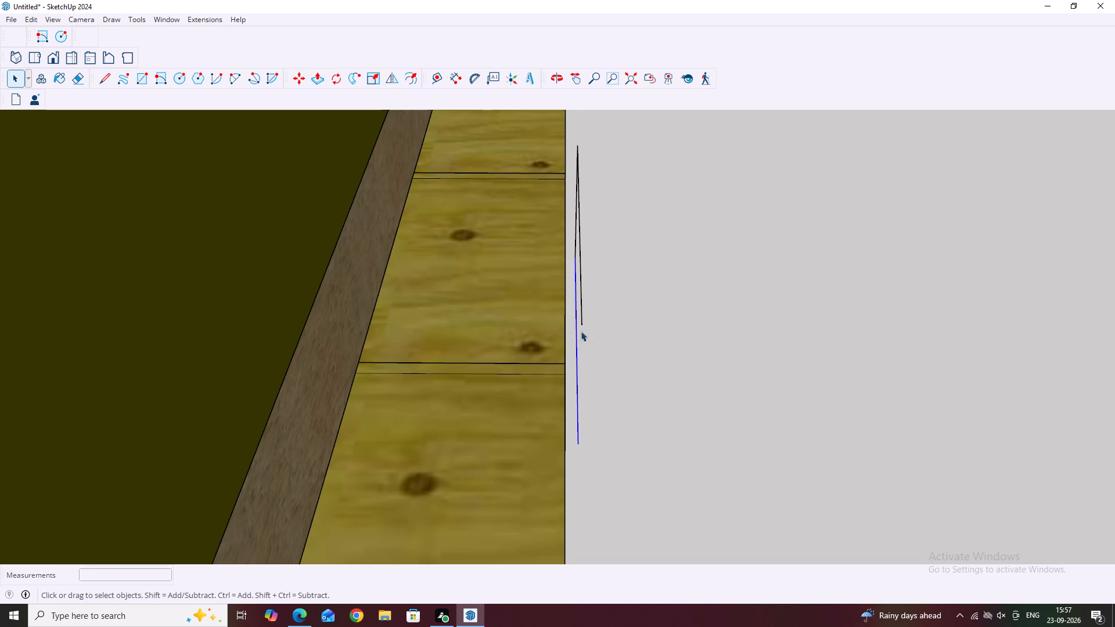
key(Delete)
Delete the two remaining edges of the stray rectangle outline in front of the boxes.
scroll(596, 255, up, 2)
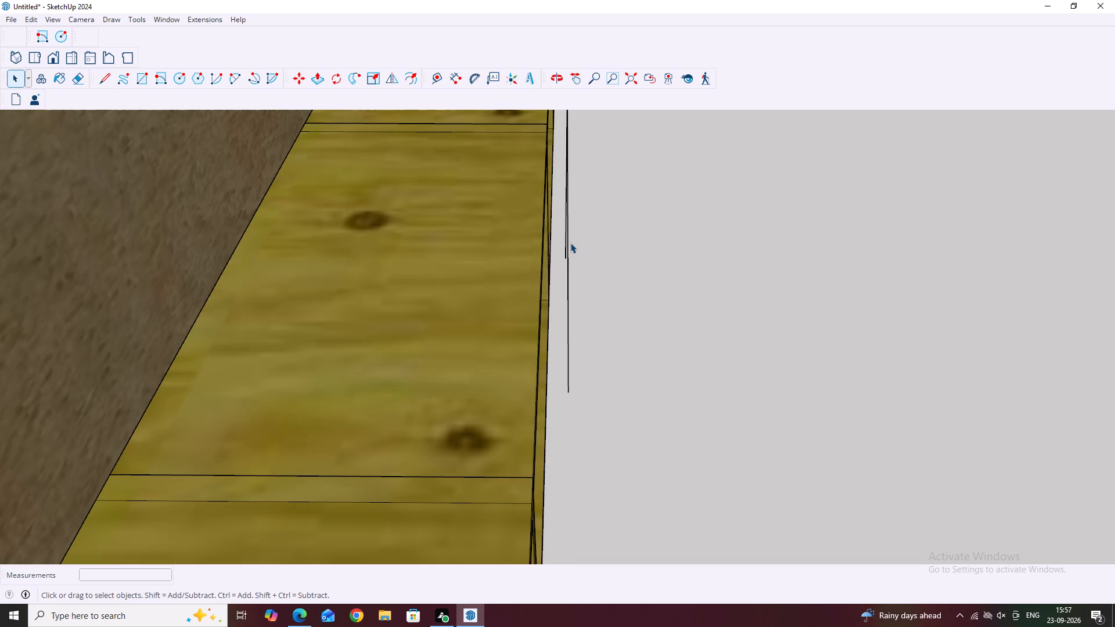
click(569, 252)
key(Delete)
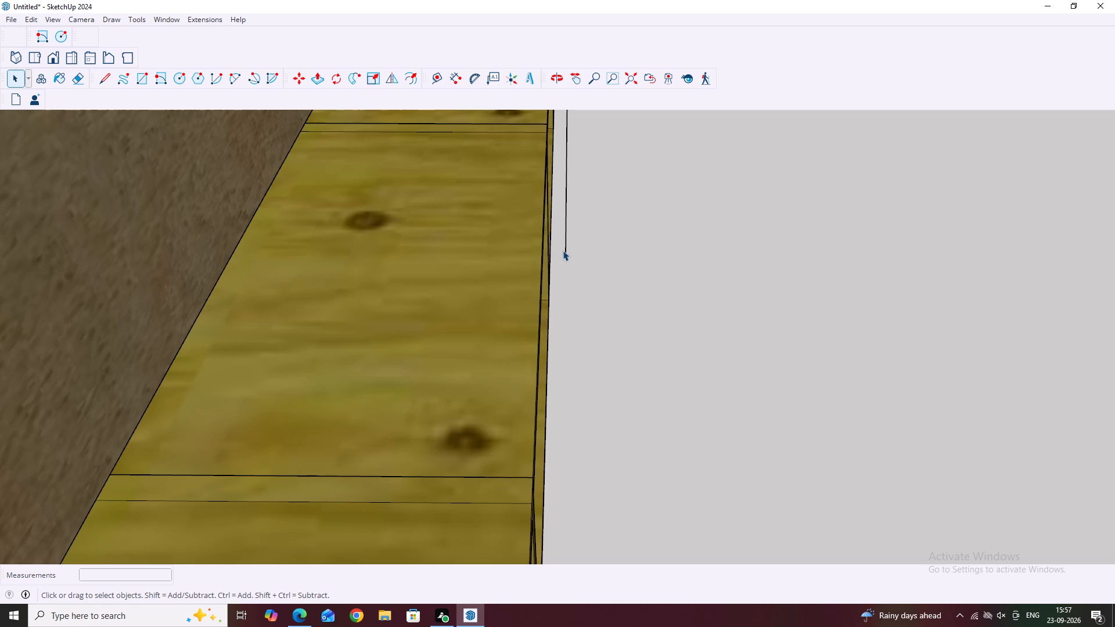
scroll(567, 243, up, 2)
drag(552, 211, 631, 282)
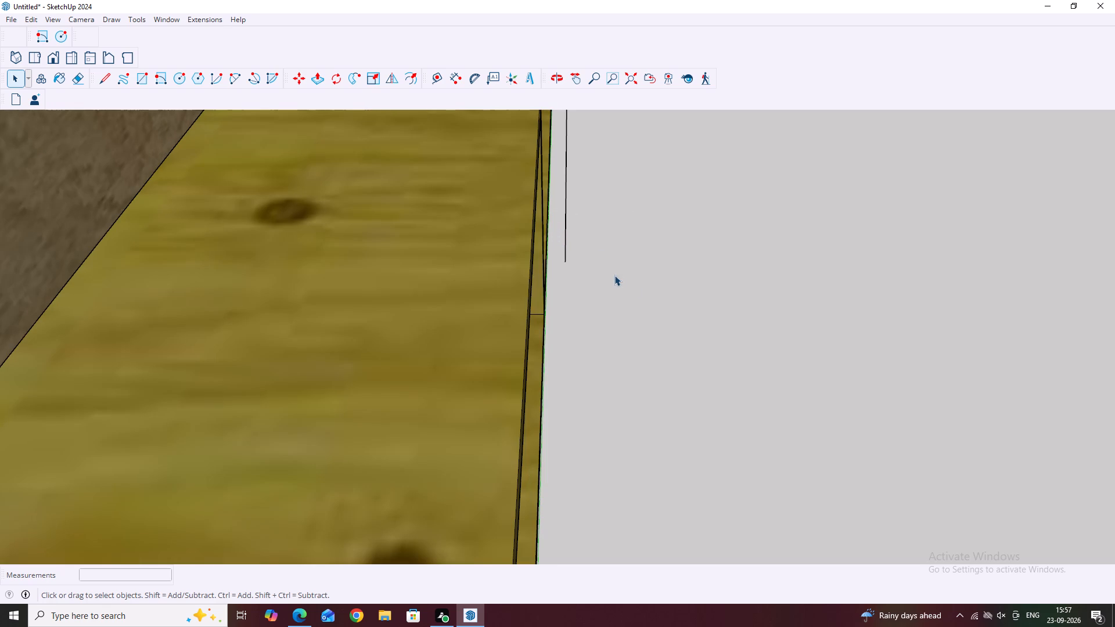
scroll(571, 258, up, 2)
drag(582, 283, 557, 231)
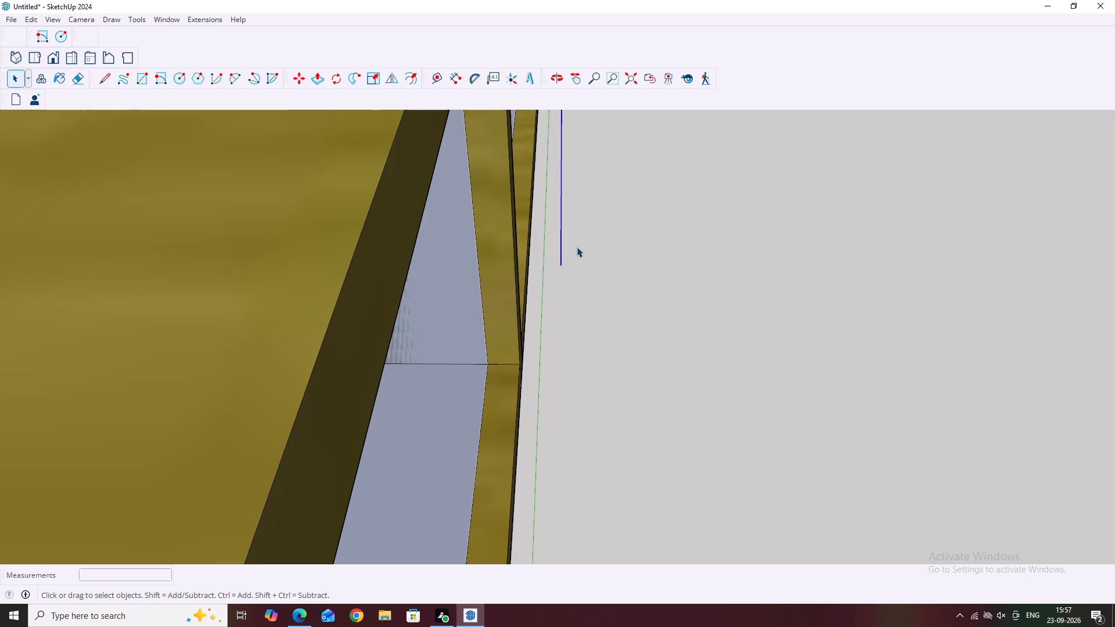
key(Delete)
Examine the fronts of the open boxes along the row for leftover lines.
scroll(714, 365, down, 13)
scroll(501, 350, down, 5)
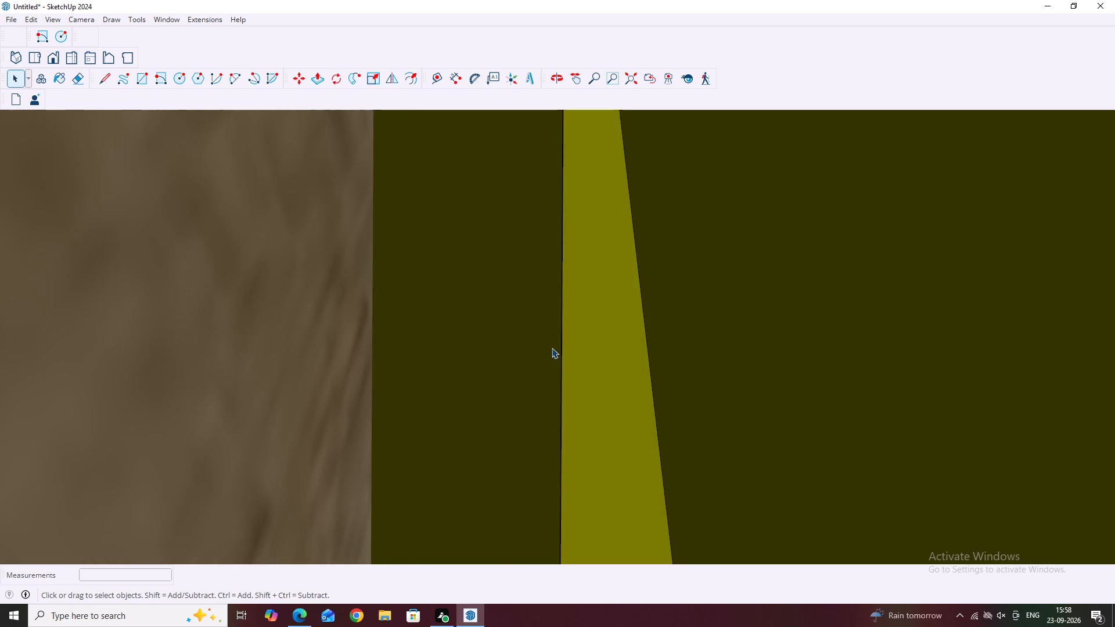
scroll(552, 346, down, 6)
scroll(621, 394, down, 6)
scroll(461, 398, down, 13)
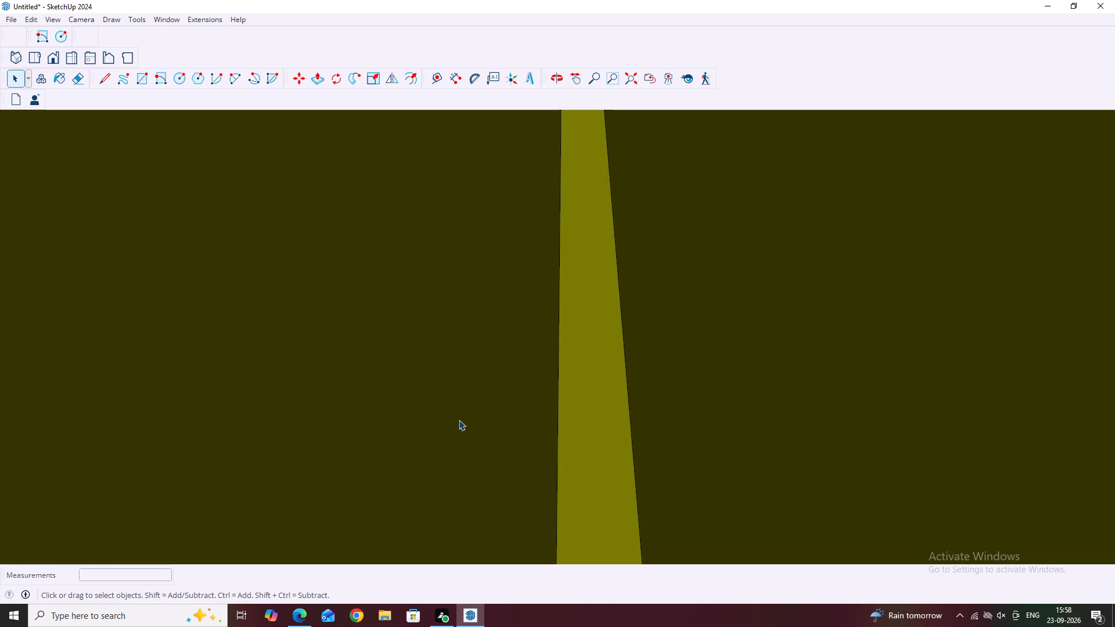
scroll(632, 385, down, 20)
scroll(632, 385, down, 6)
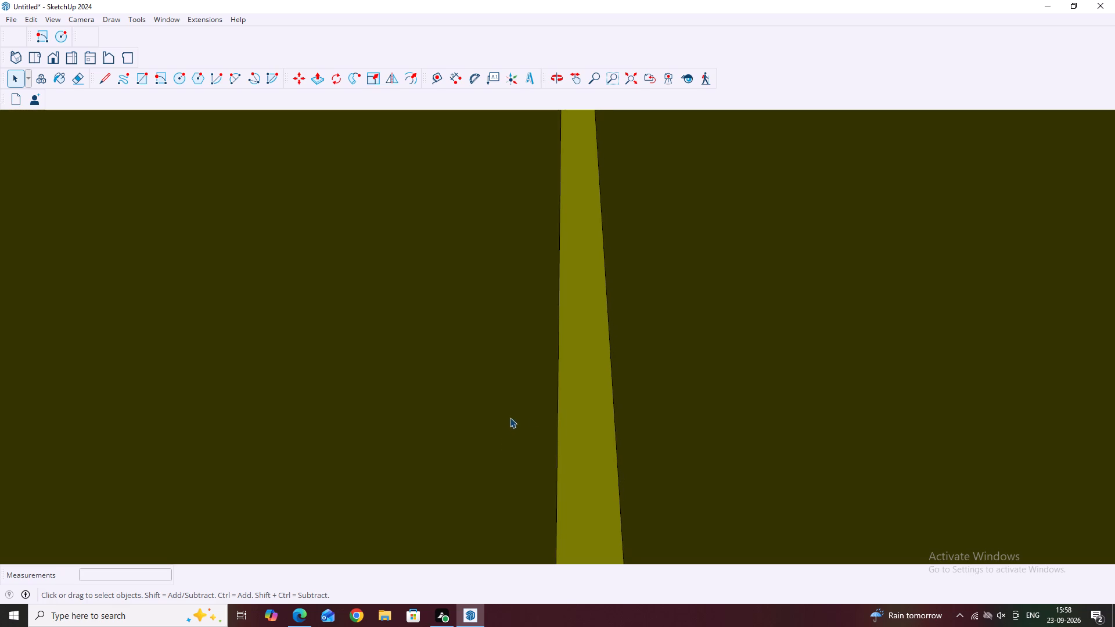
middle_drag(600, 401, 459, 401)
middle_drag(732, 370, 667, 345)
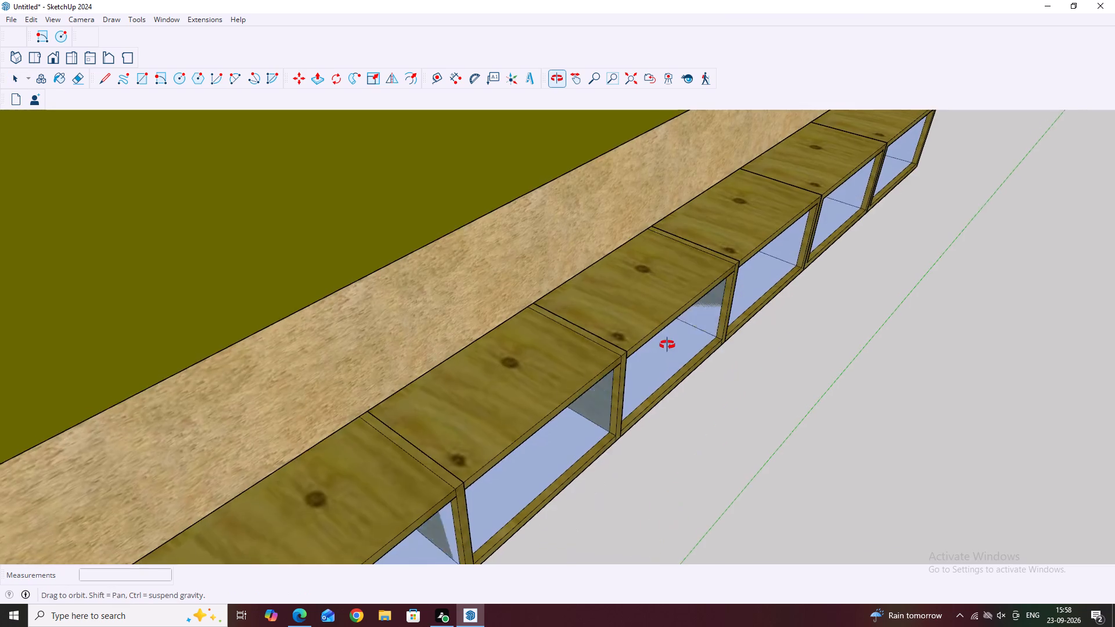
middle_drag(667, 345, 684, 300)
middle_drag(725, 346, 681, 297)
middle_drag(744, 422, 660, 353)
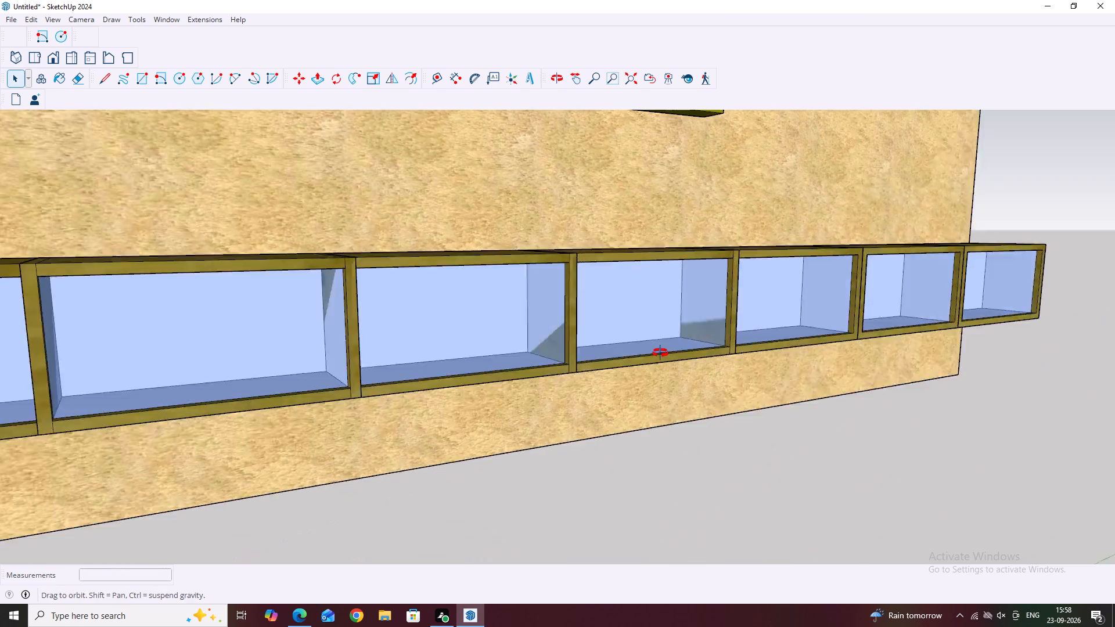
Examine the tops, fronts and joints of the lower row of boxes, checking the third box from the slats.
middle_drag(660, 353, 628, 331)
middle_drag(602, 291, 538, 453)
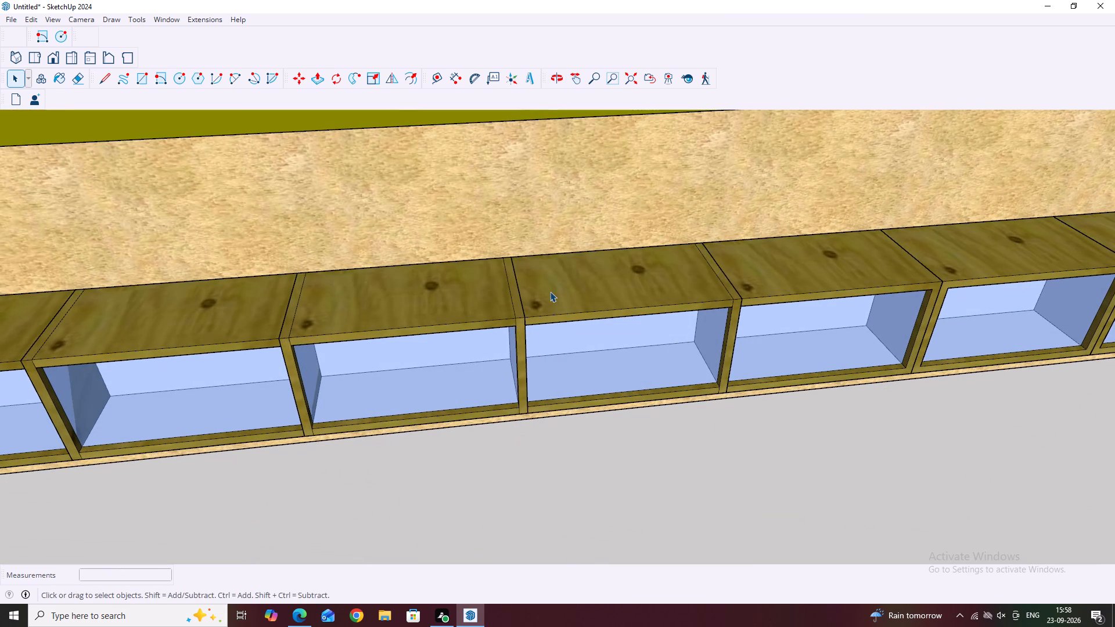
middle_drag(688, 293, 747, 391)
scroll(508, 319, up, 2)
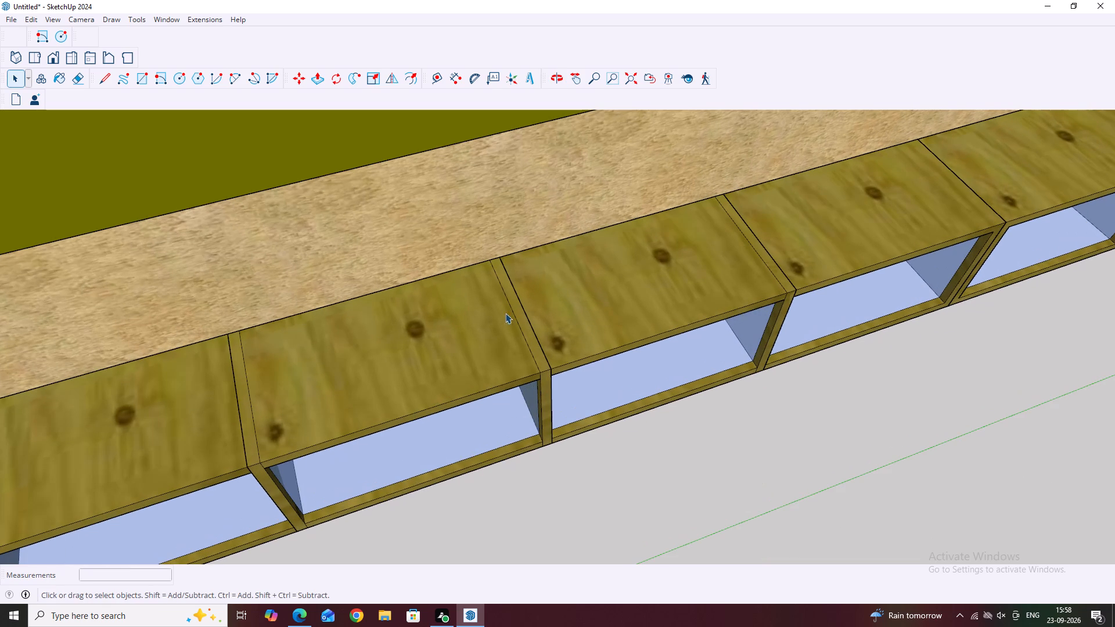
click(511, 310)
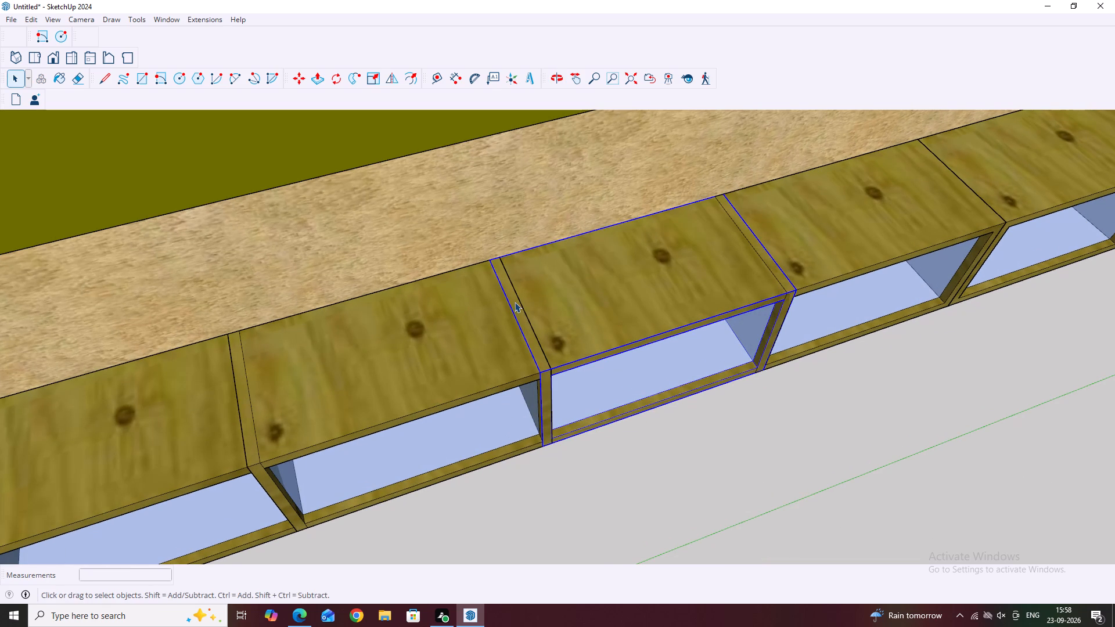
scroll(539, 314, down, 1)
scroll(530, 312, up, 1)
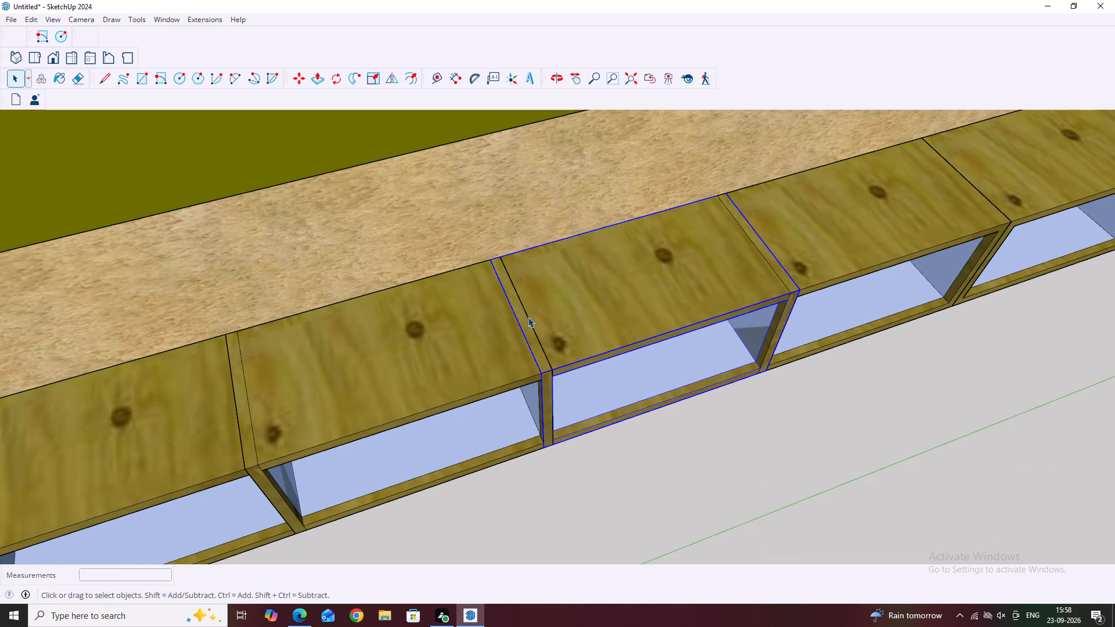
click(528, 317)
scroll(543, 307, down, 4)
middle_drag(515, 392, 515, 264)
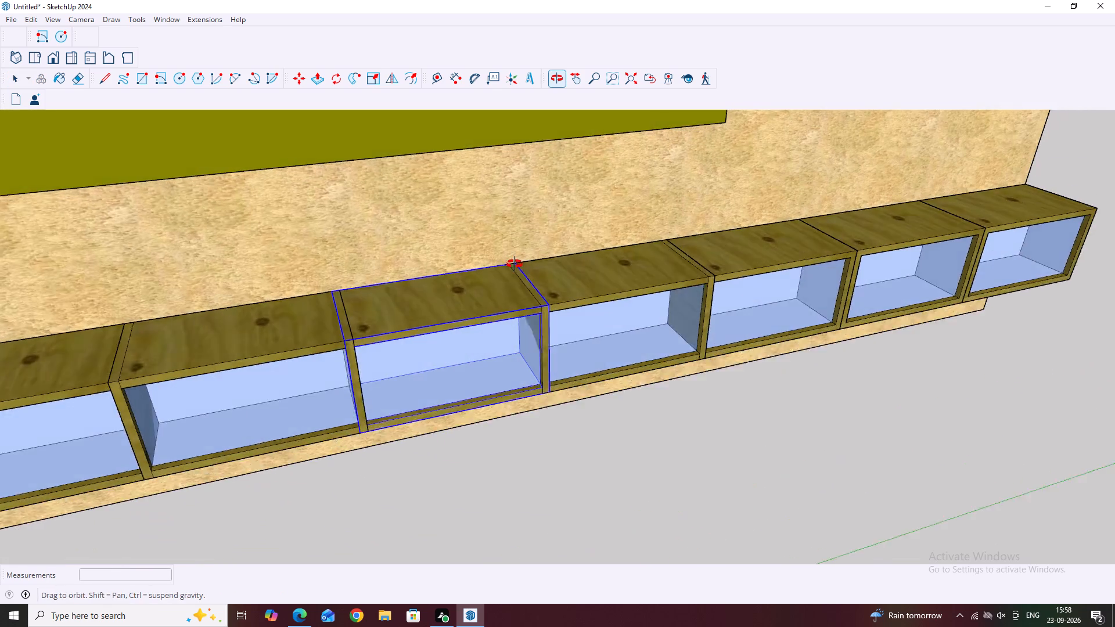
middle_drag(515, 264, 516, 257)
scroll(516, 257, up, 1)
middle_drag(595, 402, 578, 284)
scroll(578, 267, down, 4)
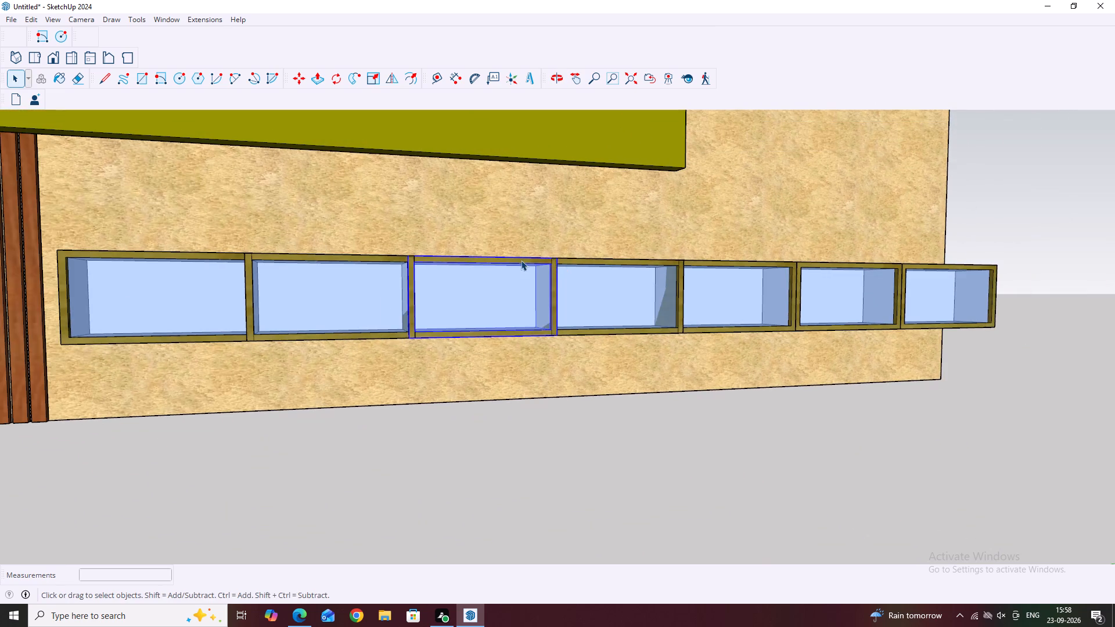
scroll(332, 313, down, 3)
middle_drag(465, 296, 673, 366)
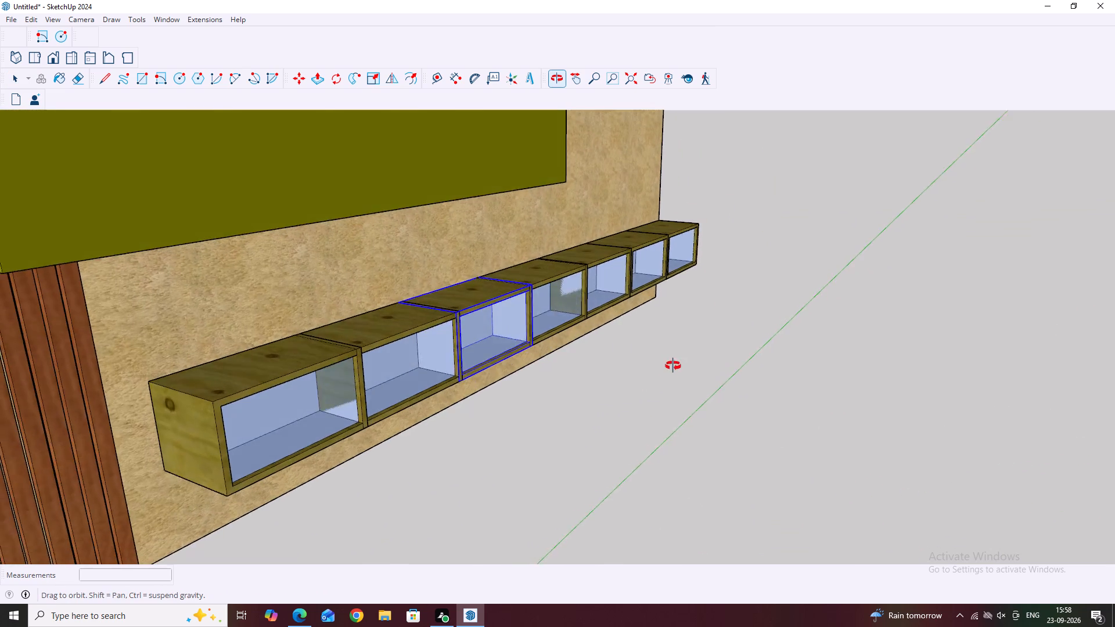
middle_drag(673, 366, 672, 345)
middle_drag(765, 324, 393, 349)
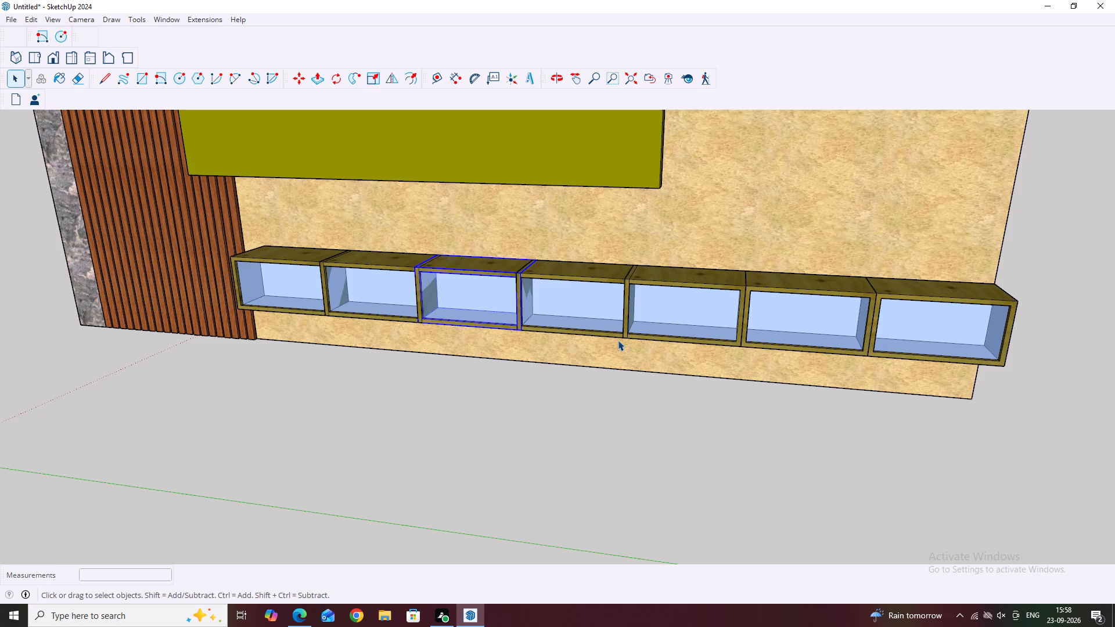
middle_drag(280, 253, 549, 200)
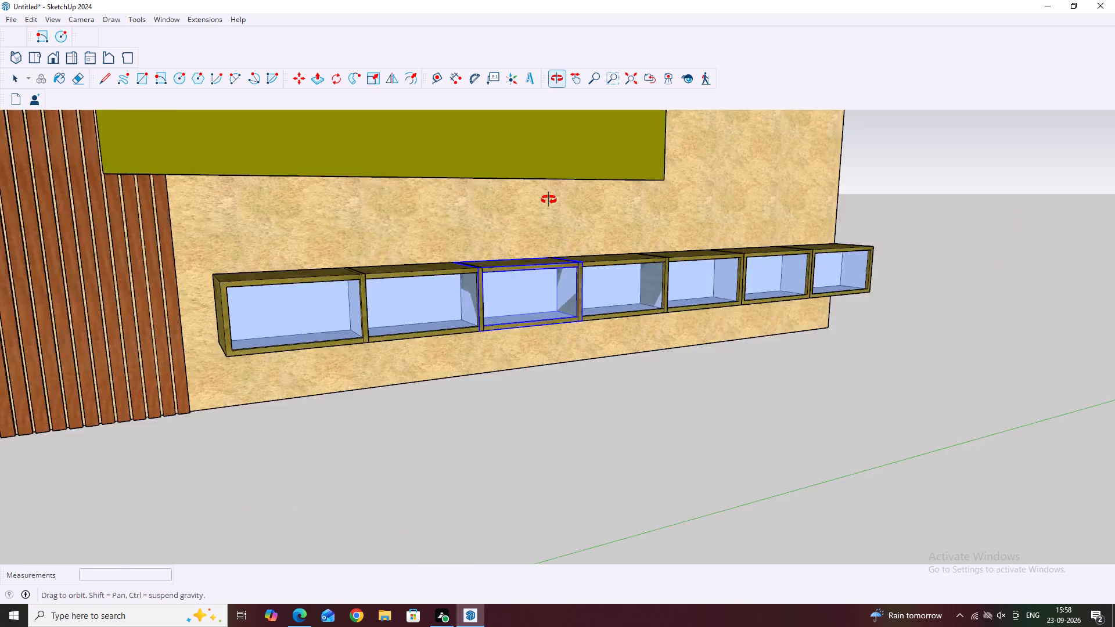
middle_drag(549, 200, 584, 193)
Move the end box nearest the slats out of the row, about 12' 3" away in front of the wall.
click(346, 294)
middle_drag(379, 325, 429, 332)
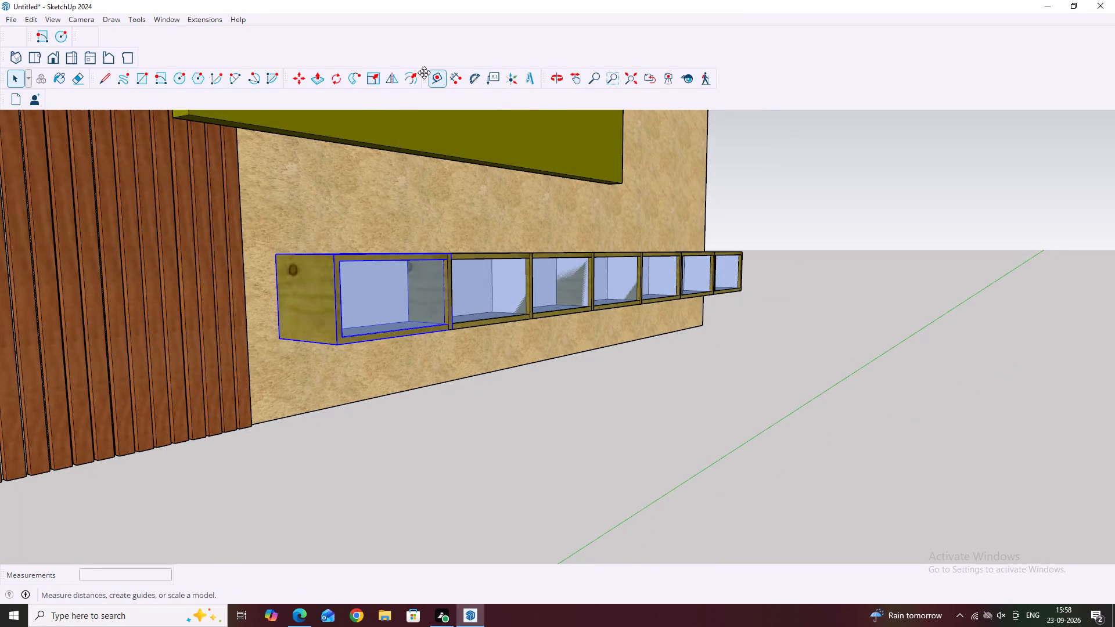
key(m)
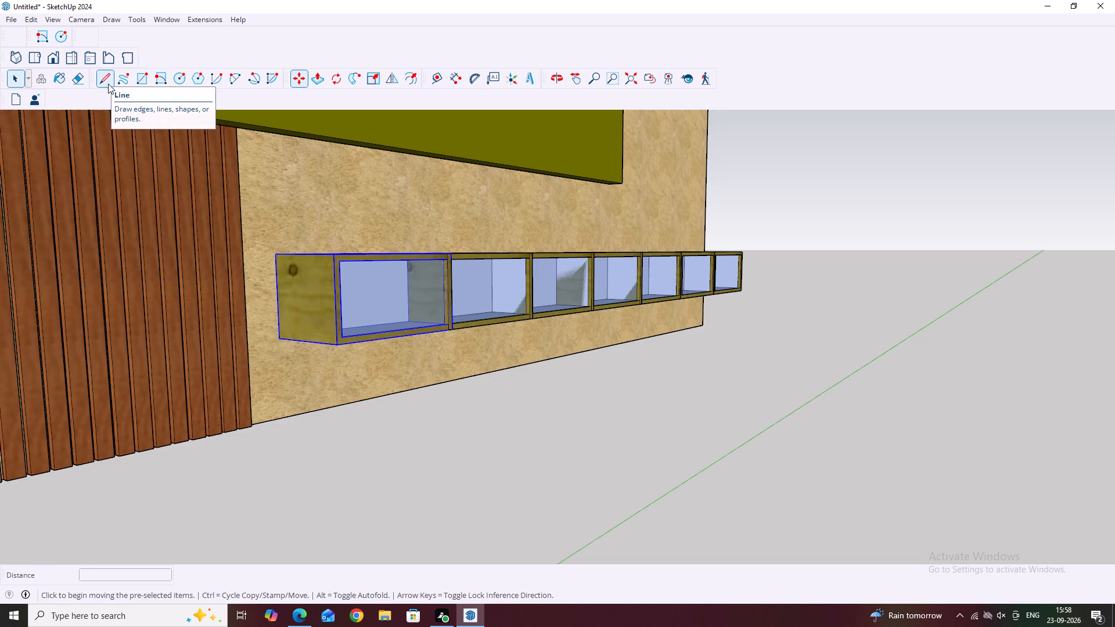
click(279, 254)
scroll(548, 379, down, 5)
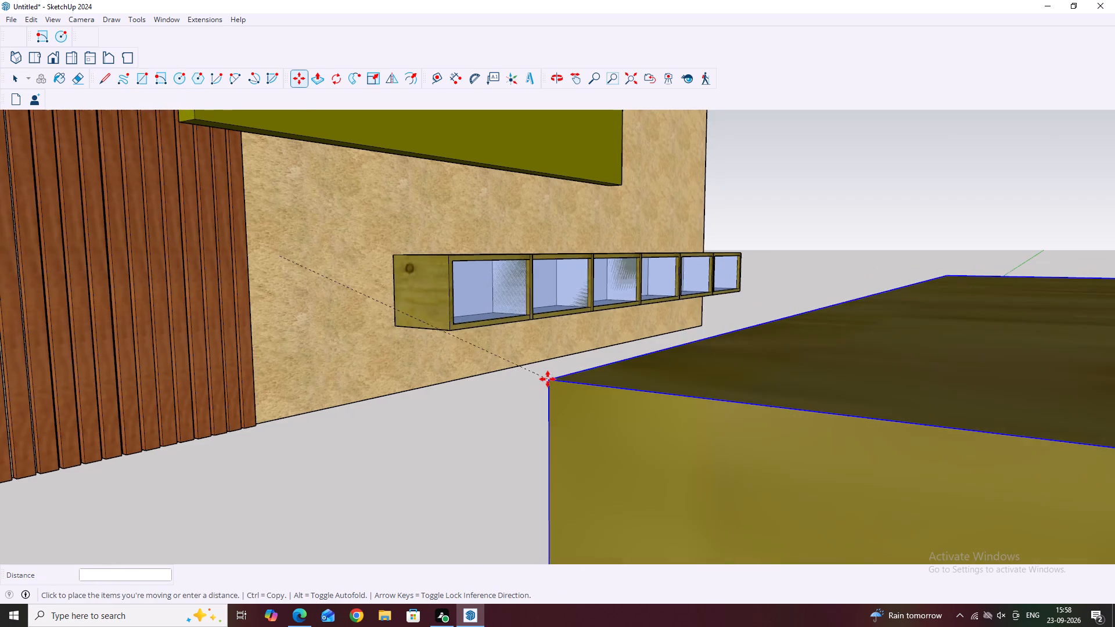
scroll(548, 379, down, 11)
click(537, 338)
Move the detached box about 3' 5" from its top back corner toward the remaining row and deselect it.
middle_drag(652, 410, 624, 391)
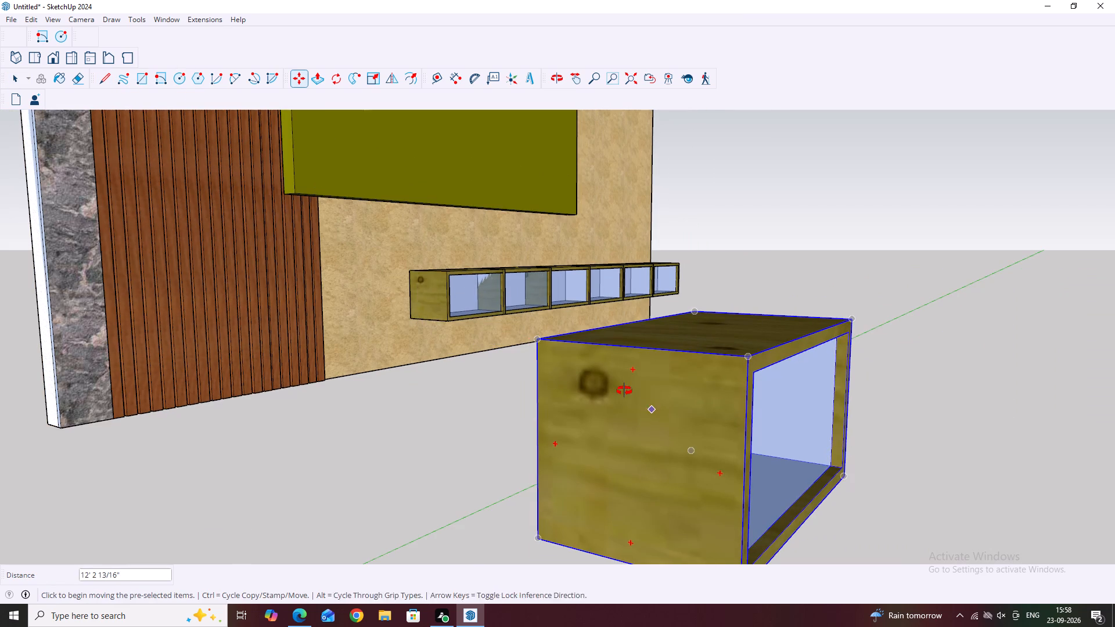
middle_drag(624, 391, 238, 405)
scroll(239, 416, down, 7)
middle_drag(439, 428, 550, 478)
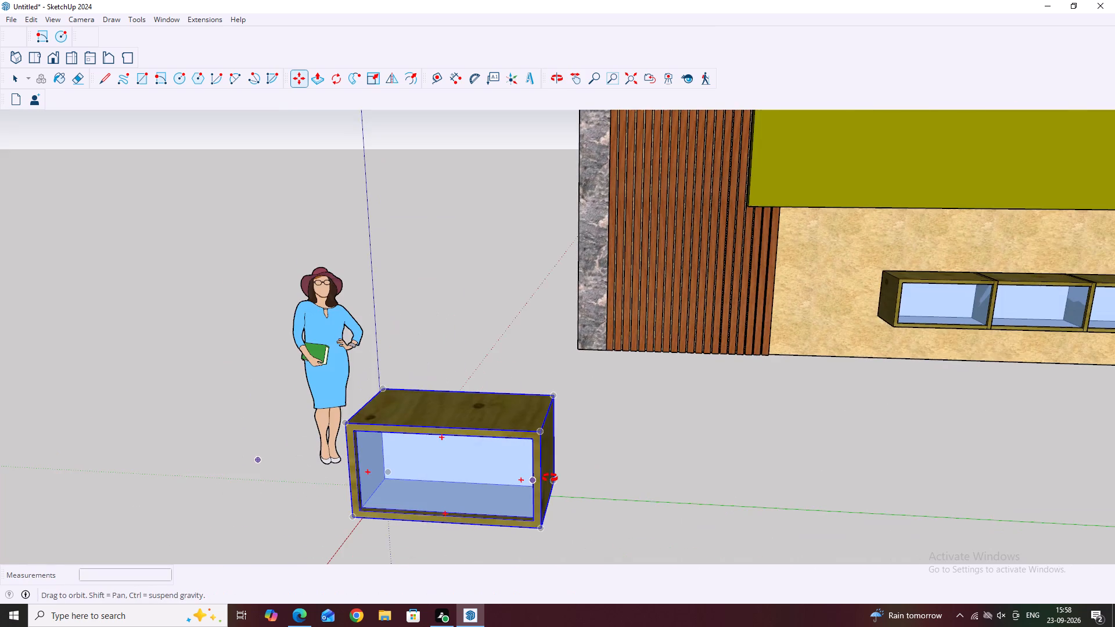
middle_drag(550, 478, 595, 463)
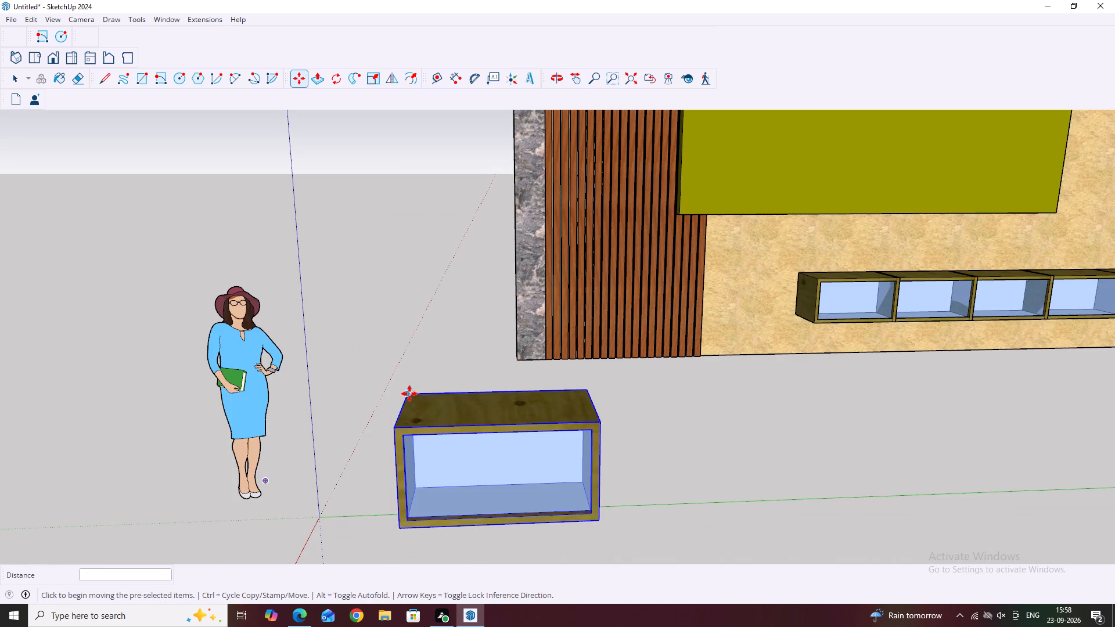
click(407, 394)
click(665, 367)
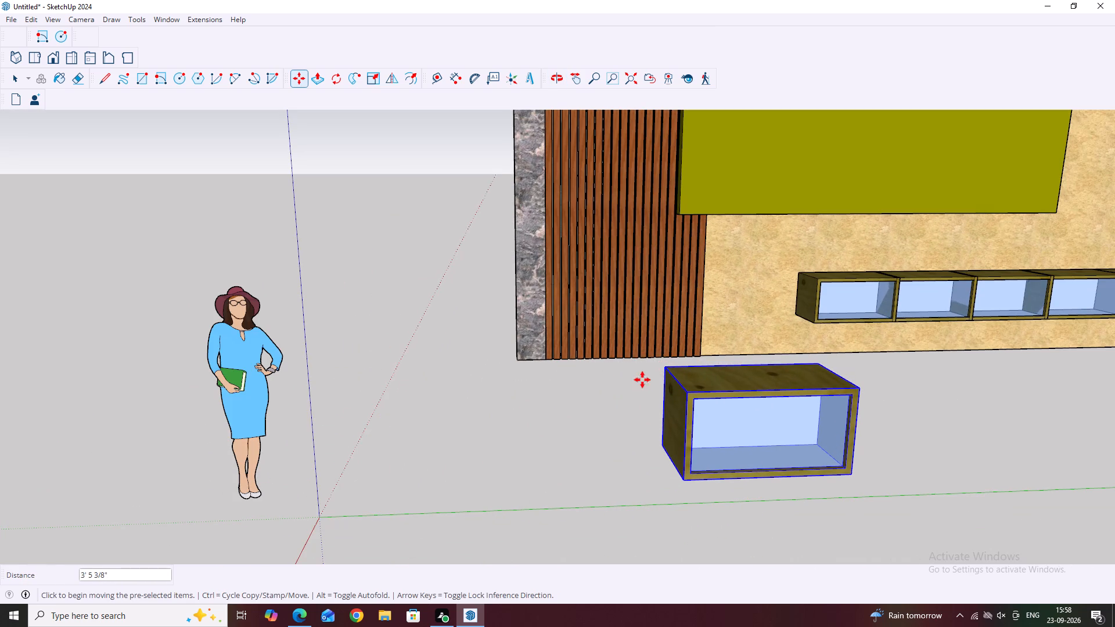
right_click(612, 387)
click(567, 449)
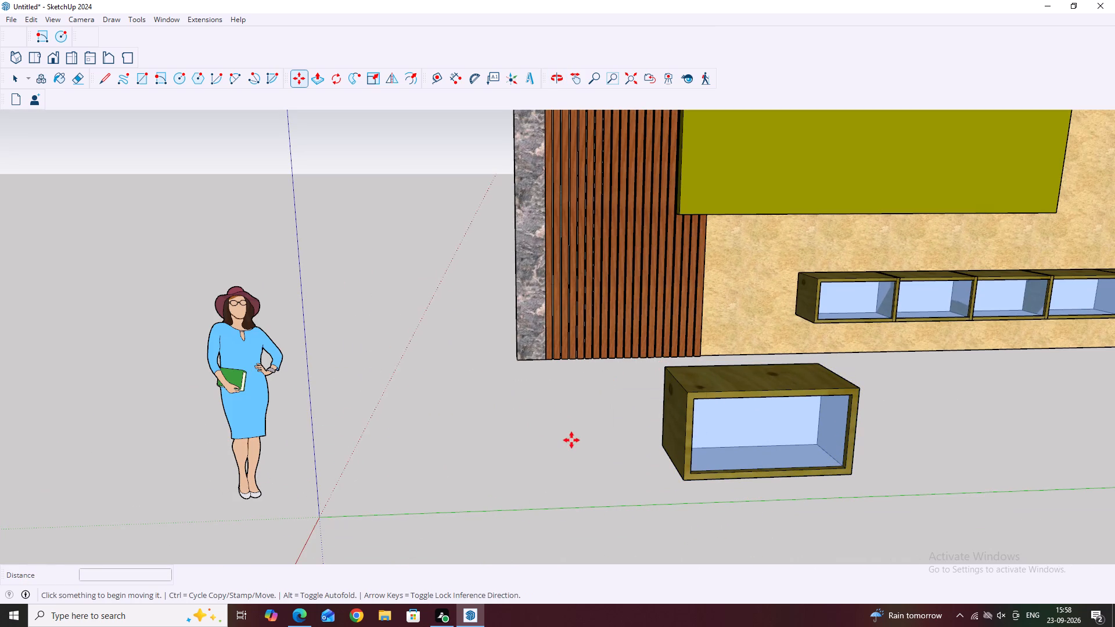
key(space)
Examine the feature wall, the remaining row of boxes and the detached box from the front, both sides and above.
middle_drag(817, 408, 807, 341)
scroll(754, 375, down, 8)
middle_drag(744, 392, 696, 463)
scroll(648, 452, down, 6)
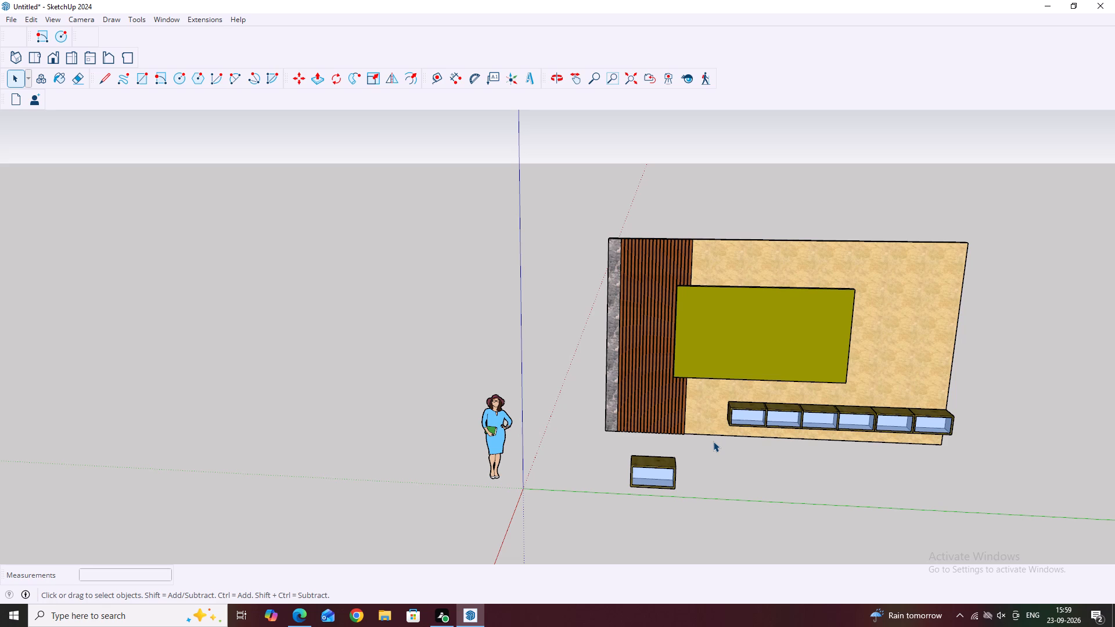
middle_drag(591, 428, 738, 502)
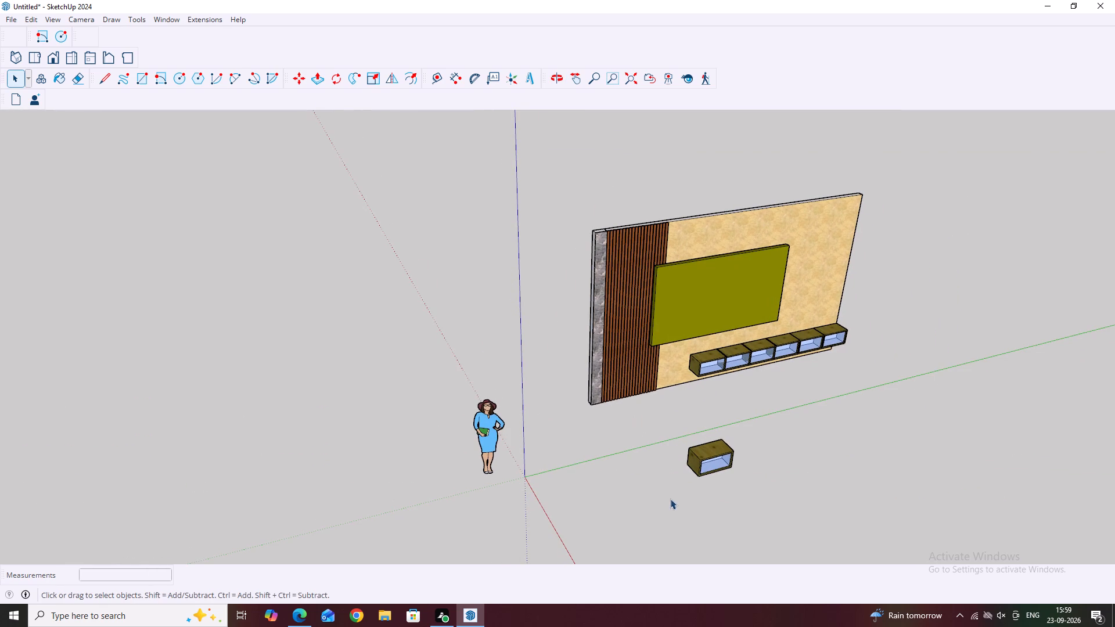
middle_drag(623, 407, 717, 424)
scroll(590, 405, up, 1)
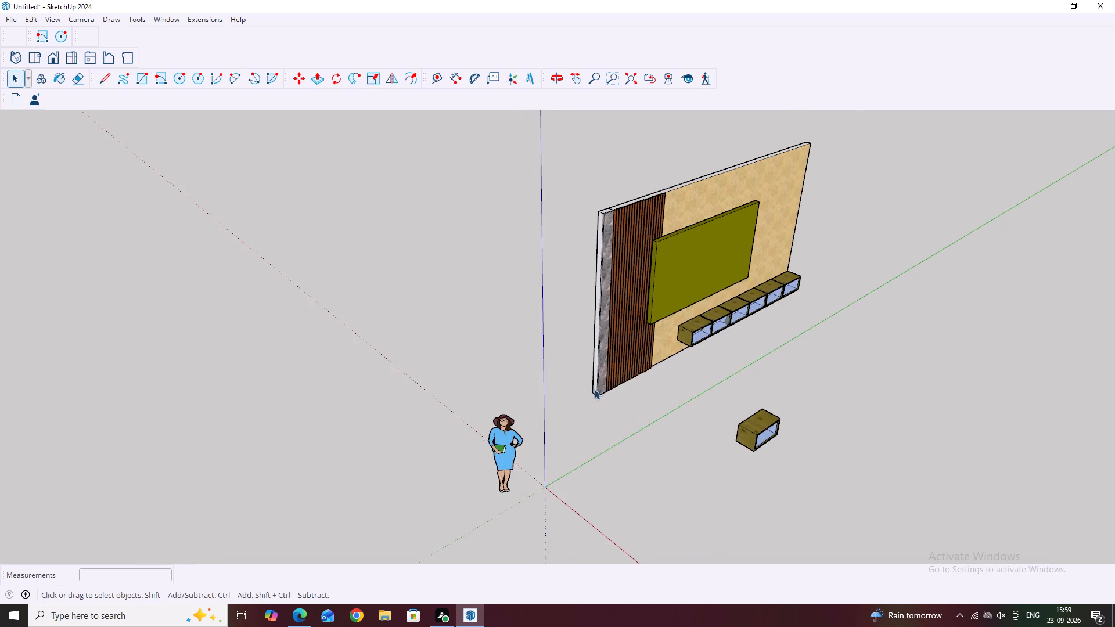
scroll(594, 384, up, 2)
middle_drag(636, 376, 569, 355)
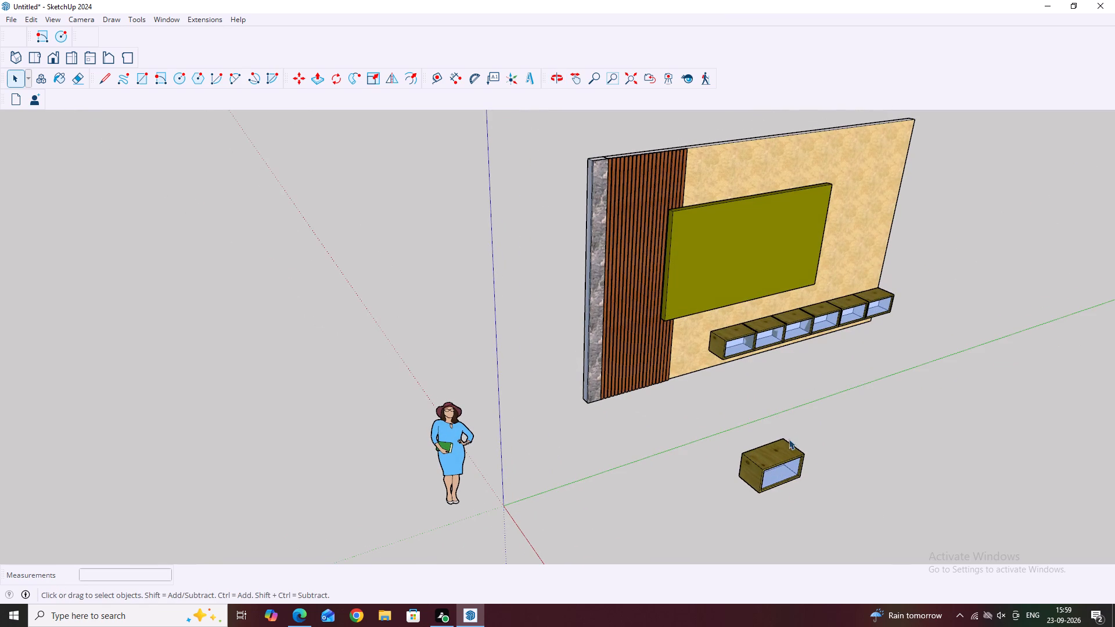
middle_drag(785, 499, 754, 453)
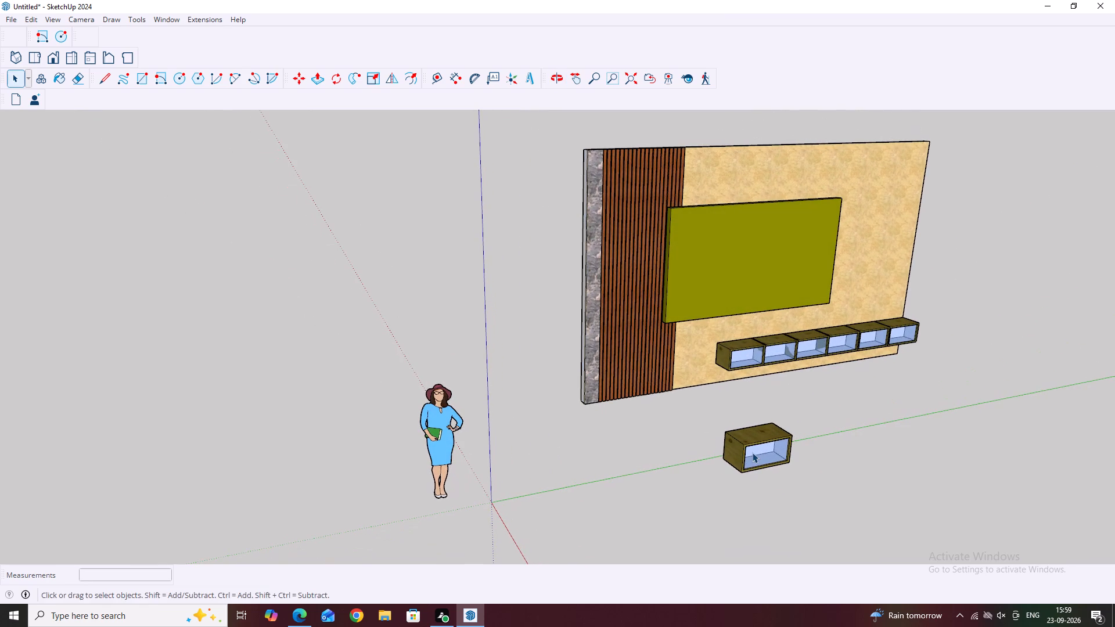
middle_drag(754, 453, 775, 475)
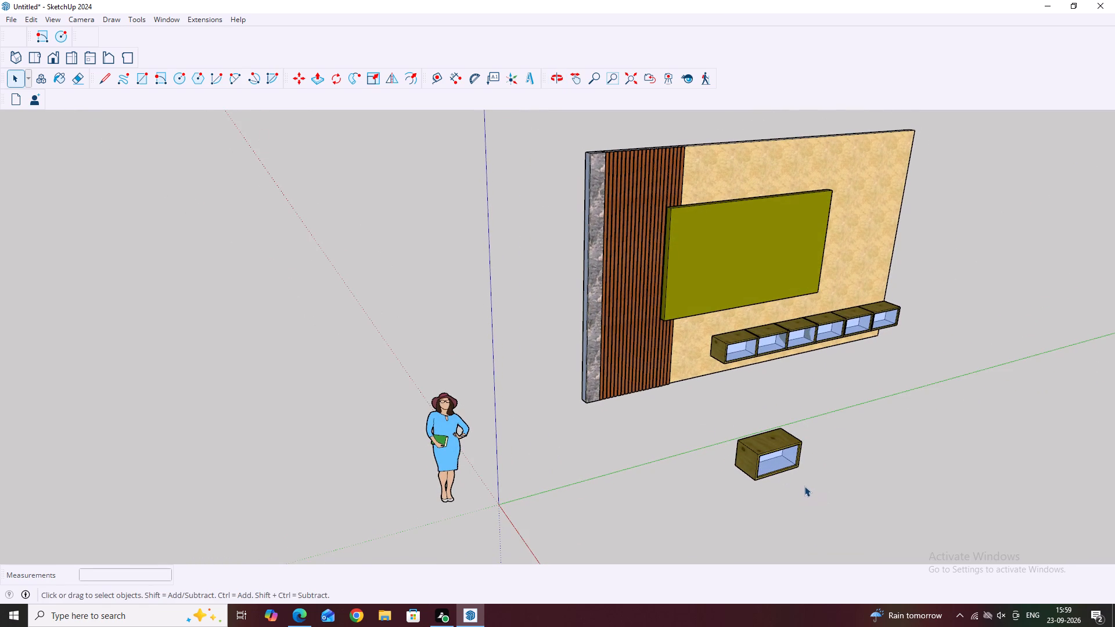
middle_drag(792, 466, 735, 444)
middle_click(744, 477)
scroll(744, 477, up, 1)
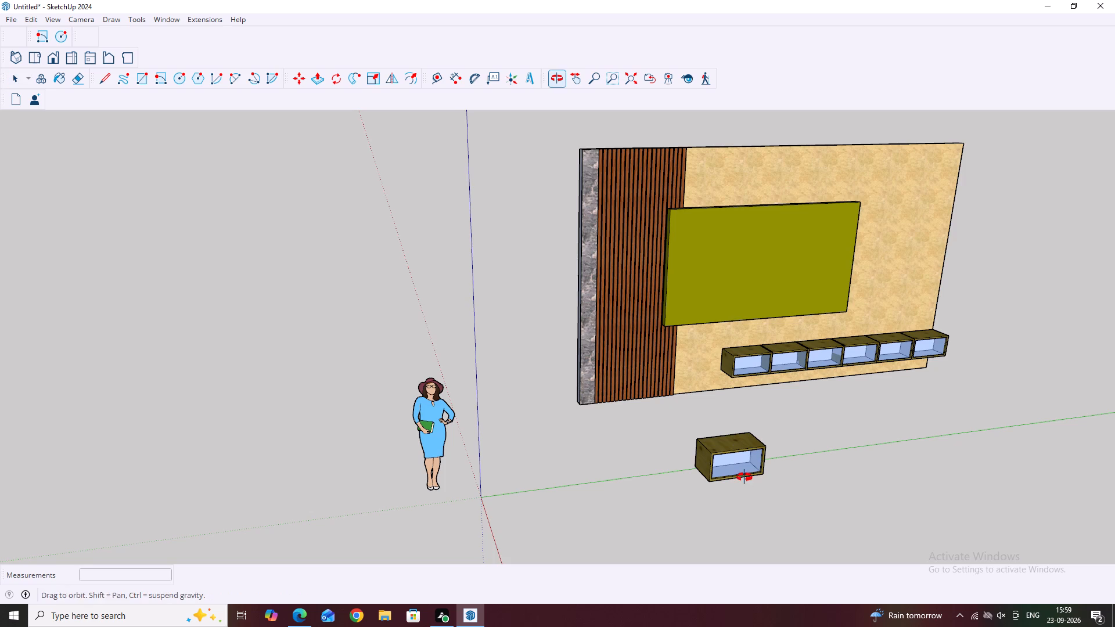
scroll(744, 477, up, 2)
middle_drag(793, 490, 805, 449)
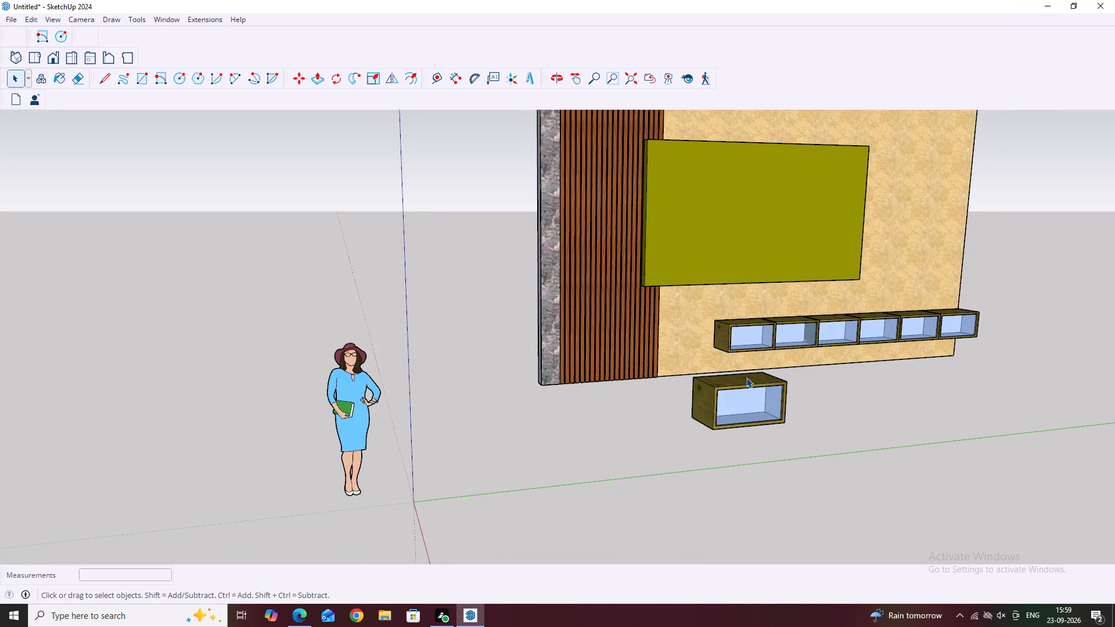
middle_drag(693, 354, 790, 392)
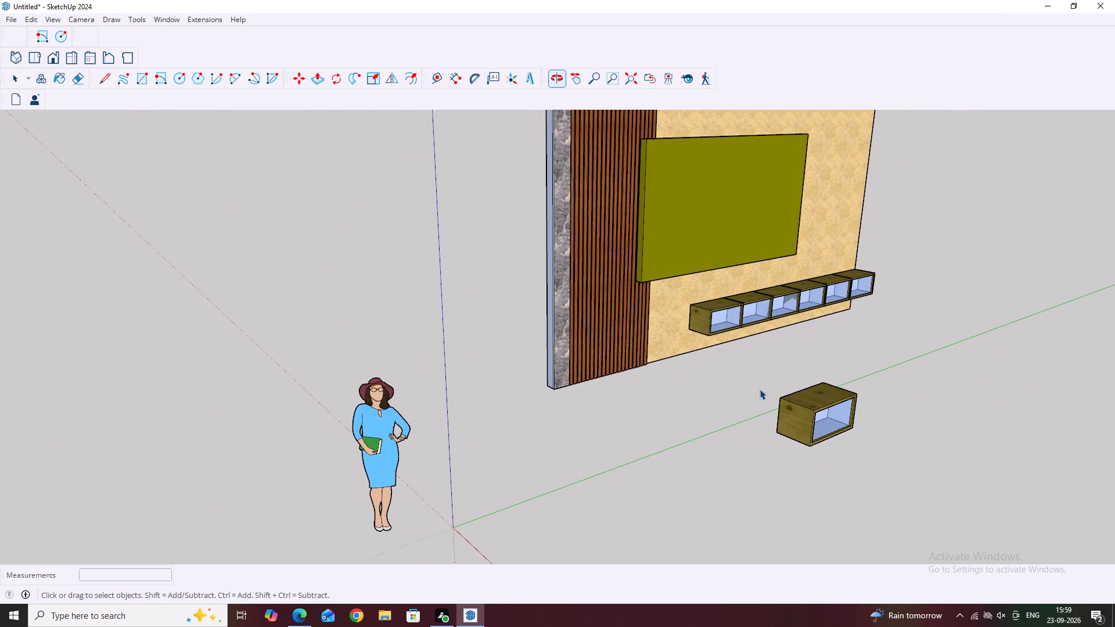
middle_drag(733, 287, 632, 279)
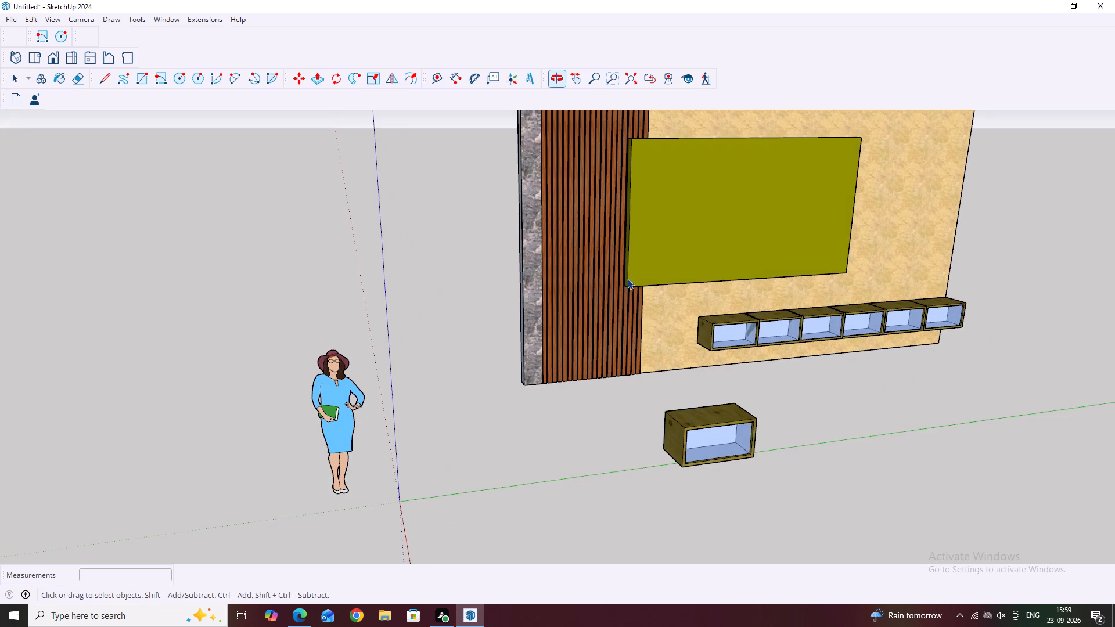
middle_drag(775, 337, 681, 323)
scroll(623, 270, down, 2)
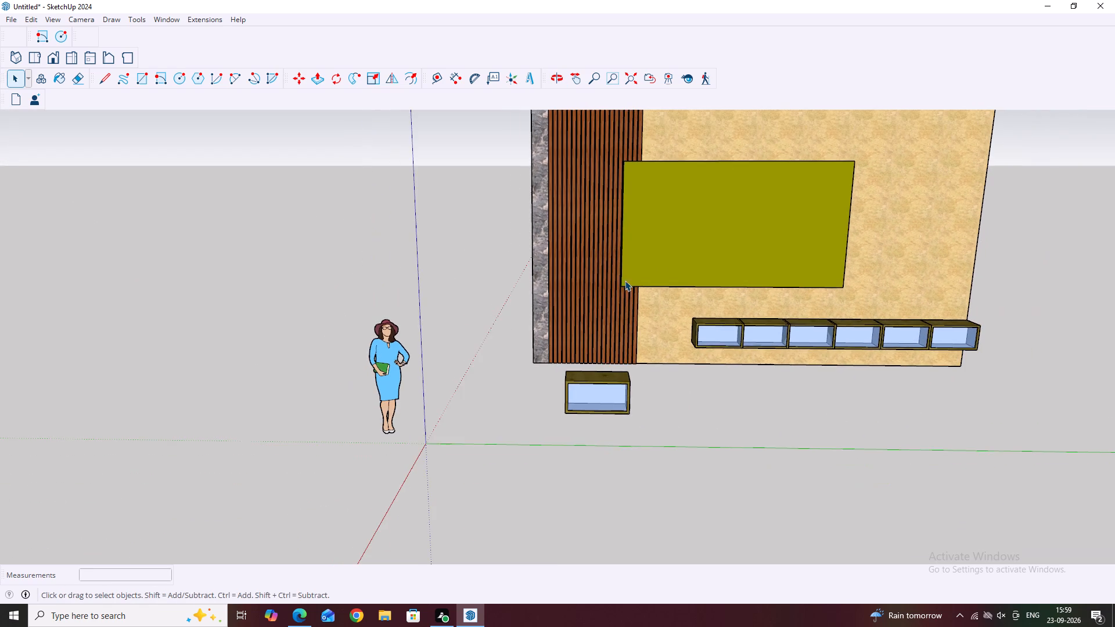
middle_drag(590, 221, 652, 242)
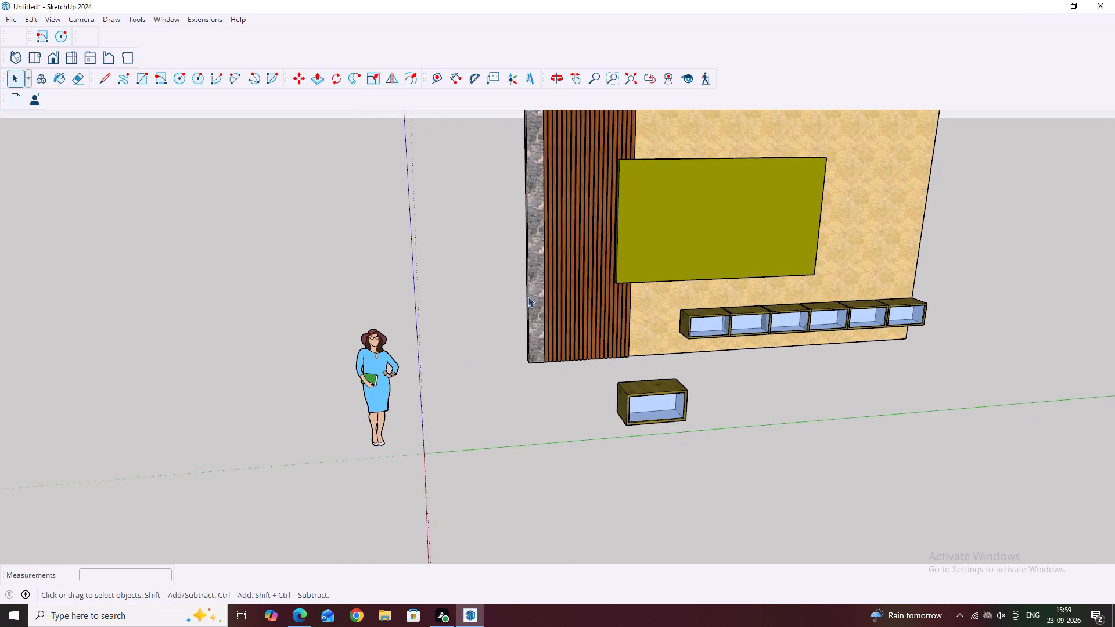
middle_drag(532, 289, 699, 316)
middle_drag(527, 316, 597, 297)
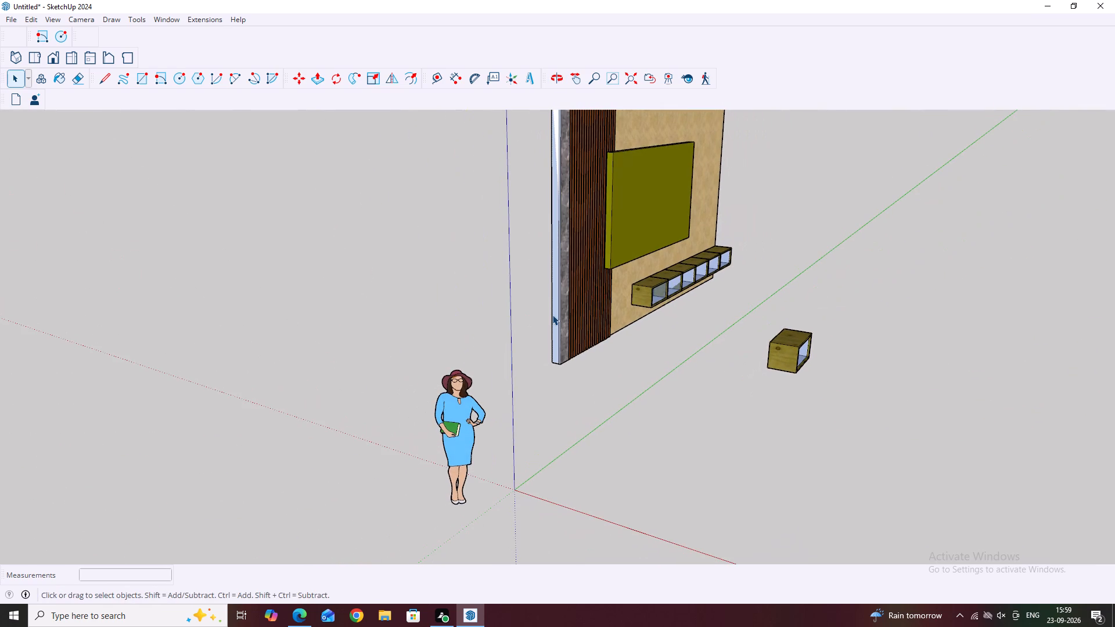
middle_drag(580, 324, 623, 364)
middle_drag(693, 333, 573, 356)
scroll(583, 352, down, 1)
middle_drag(722, 352, 537, 316)
middle_drag(786, 321, 577, 309)
scroll(733, 284, down, 4)
middle_drag(881, 294, 632, 340)
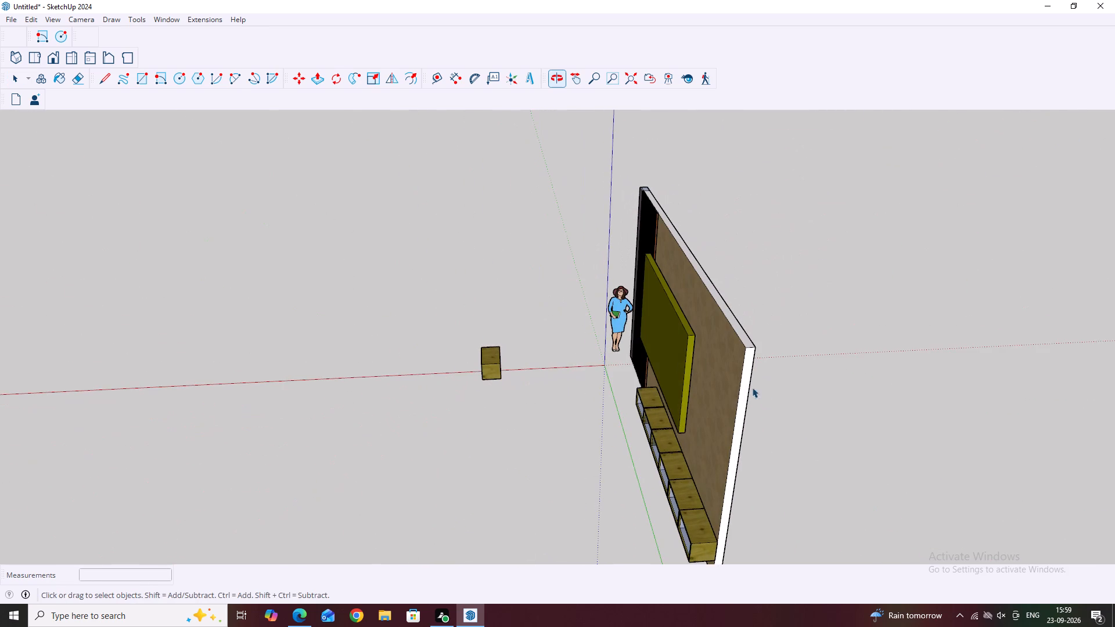
scroll(720, 427, down, 2)
middle_drag(686, 437, 776, 411)
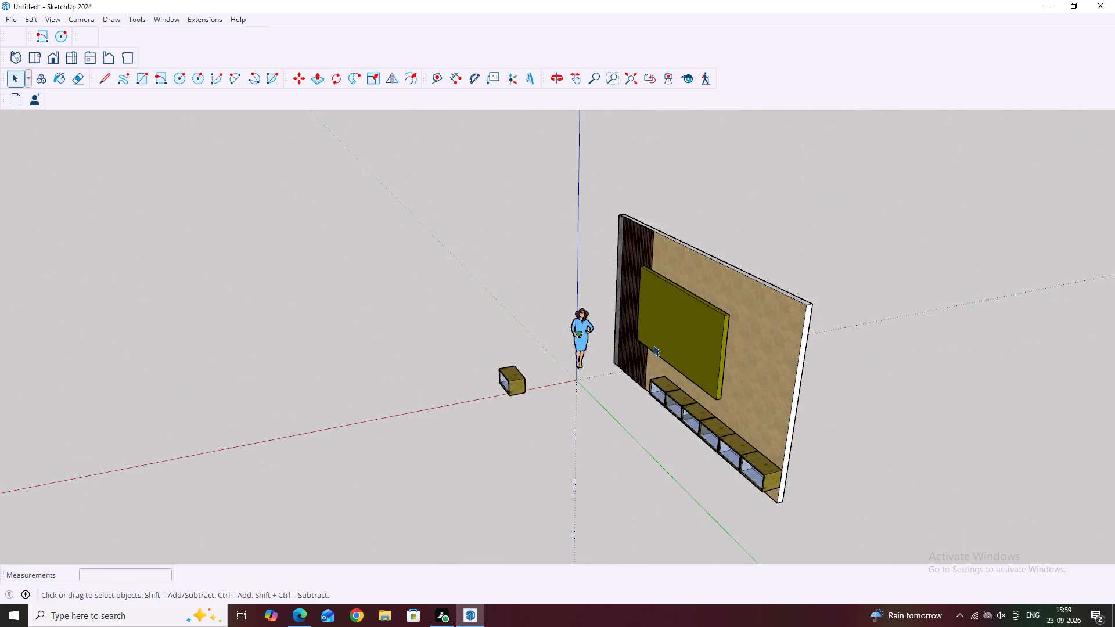
middle_drag(654, 348, 814, 428)
middle_drag(701, 323, 803, 361)
middle_drag(531, 355, 569, 266)
middle_drag(572, 361, 588, 290)
middle_drag(603, 360, 634, 304)
middle_drag(688, 347, 697, 327)
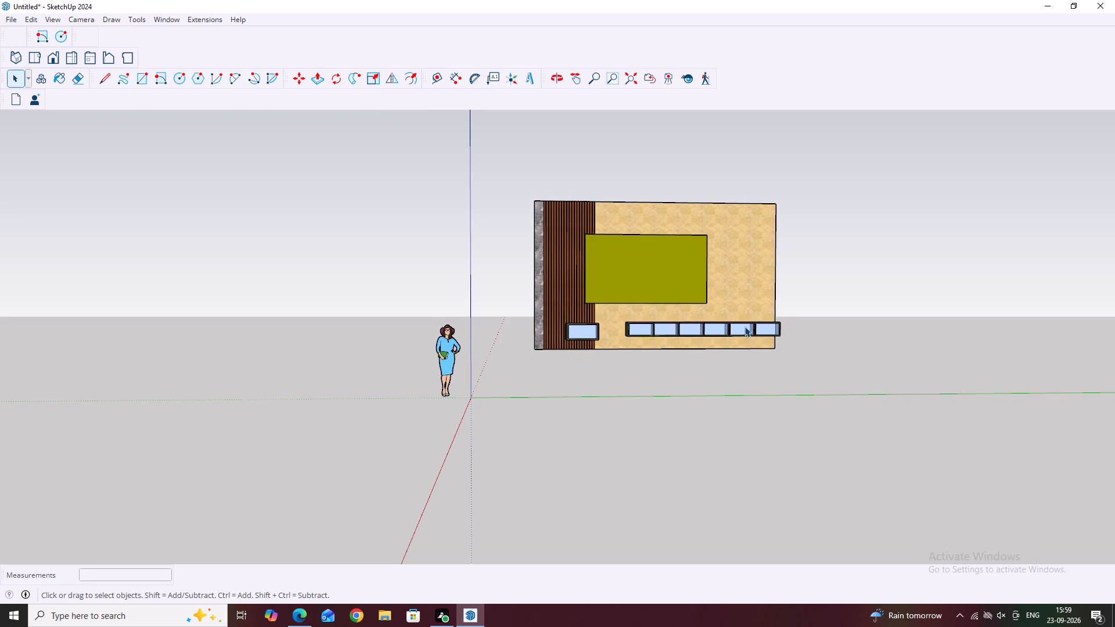
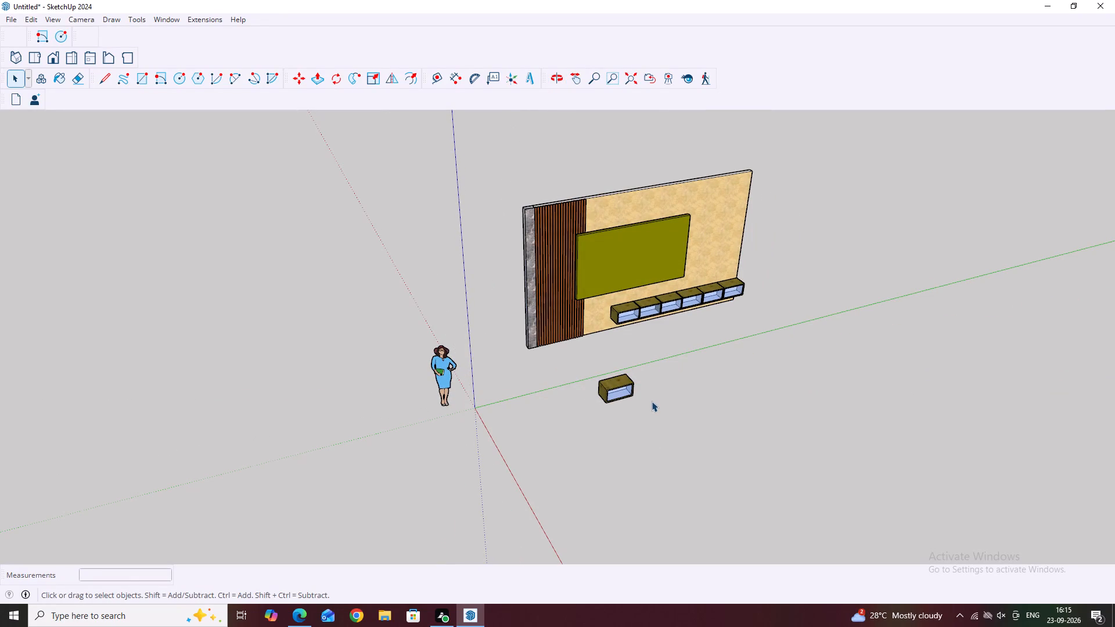
Delete the loose cabinet standing on its own in front of the TV wall.
drag(649, 366, 616, 391)
drag(616, 391, 572, 419)
key(Delete)
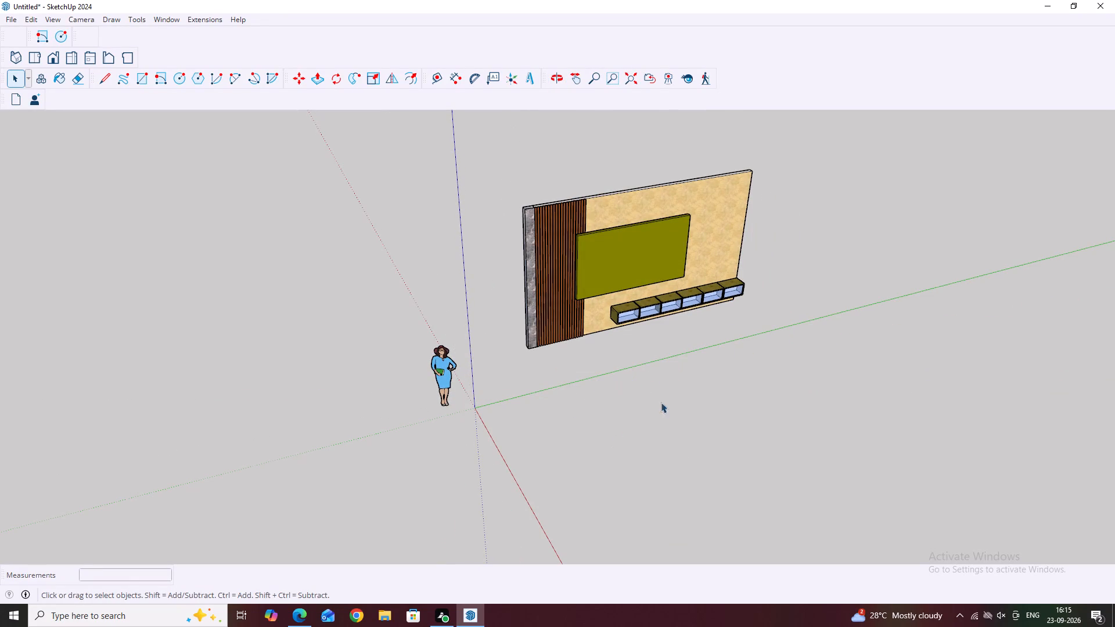
Delete the end cabinet of the wall-mounted row, the one farthest from the wood slat panel.
scroll(710, 294, up, 2)
middle_drag(745, 320, 648, 251)
scroll(649, 336, up, 3)
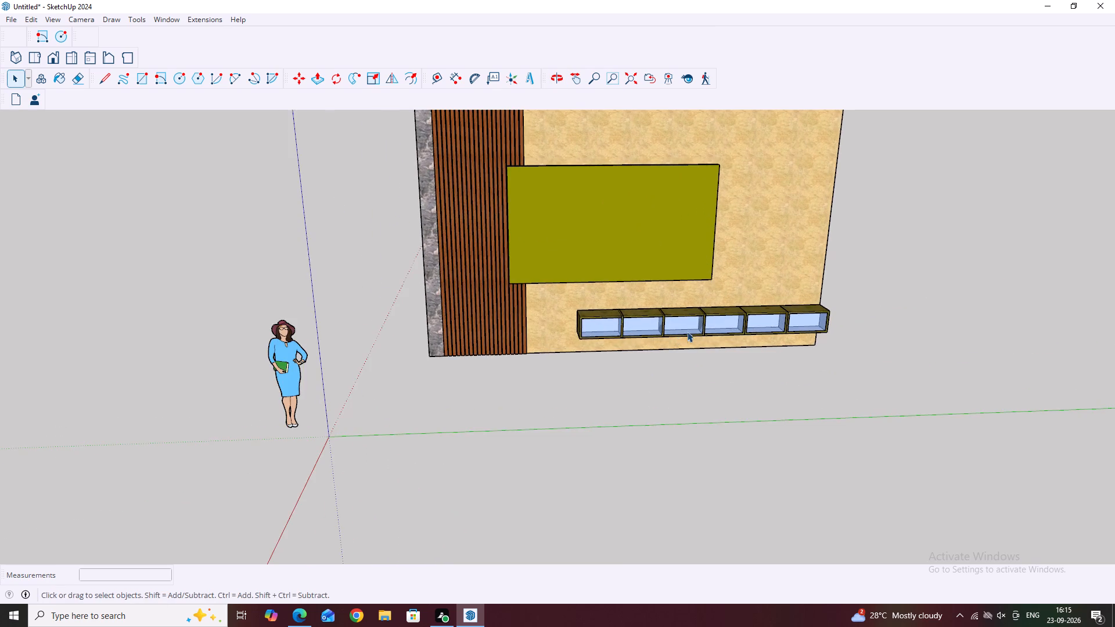
middle_drag(685, 329, 630, 284)
scroll(685, 329, up, 1)
middle_drag(619, 326, 716, 451)
scroll(814, 289, up, 2)
middle_drag(779, 292, 777, 307)
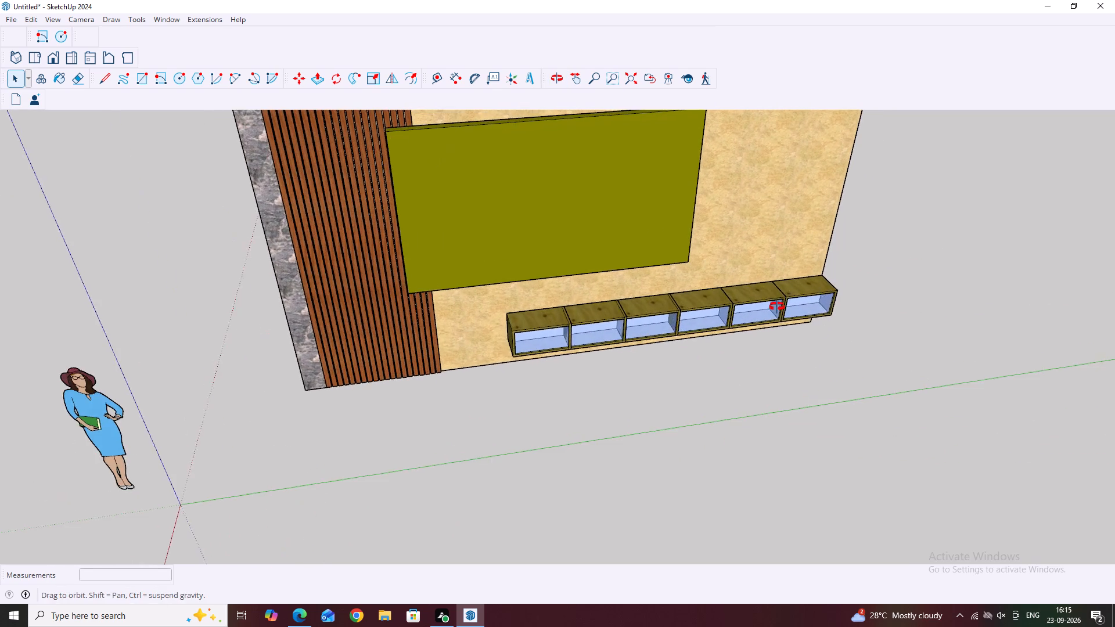
middle_drag(777, 307, 711, 302)
click(835, 320)
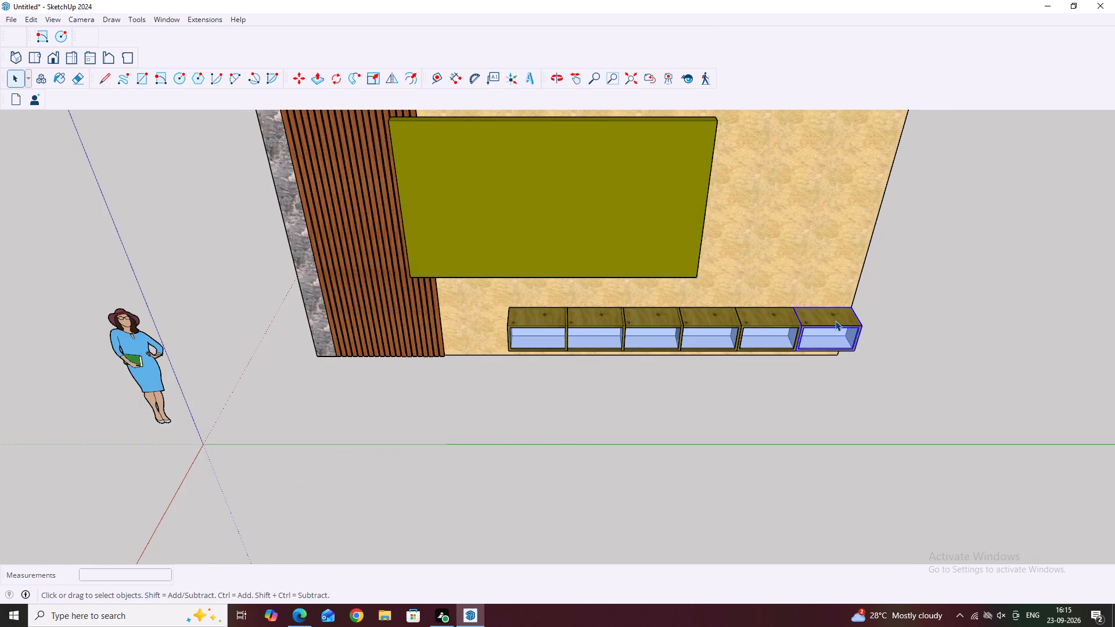
right_click(830, 326)
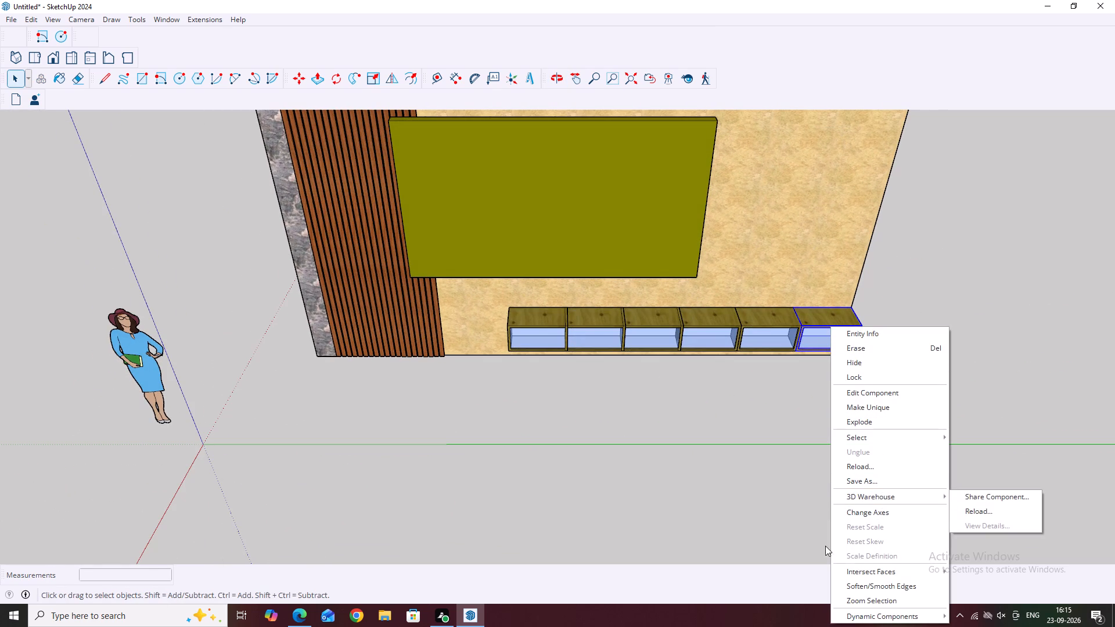
click(748, 522)
click(817, 319)
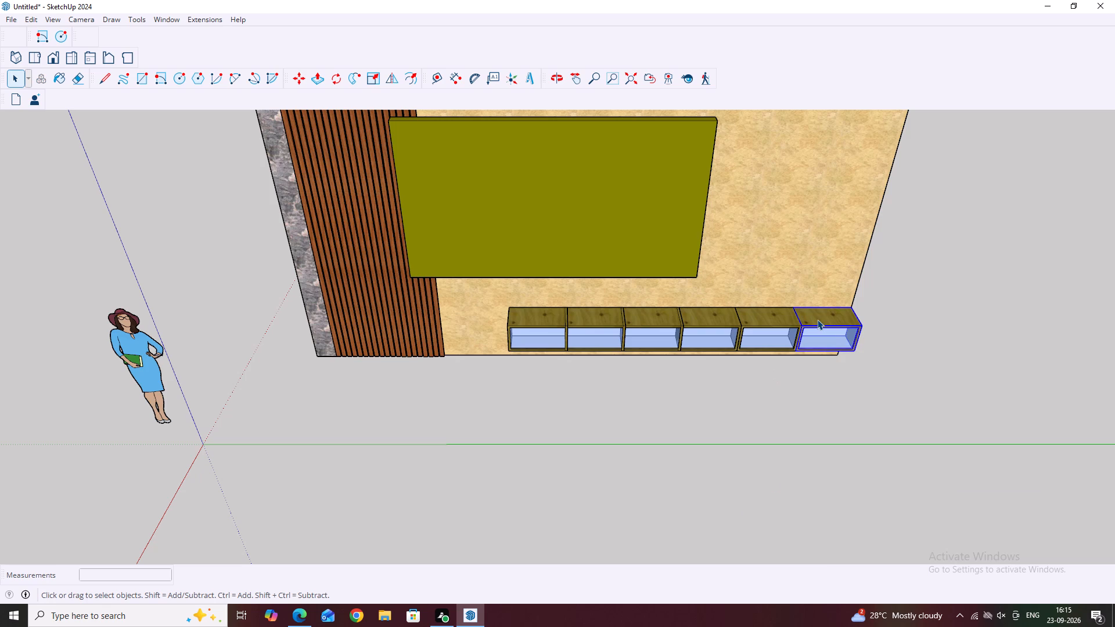
key(Delete)
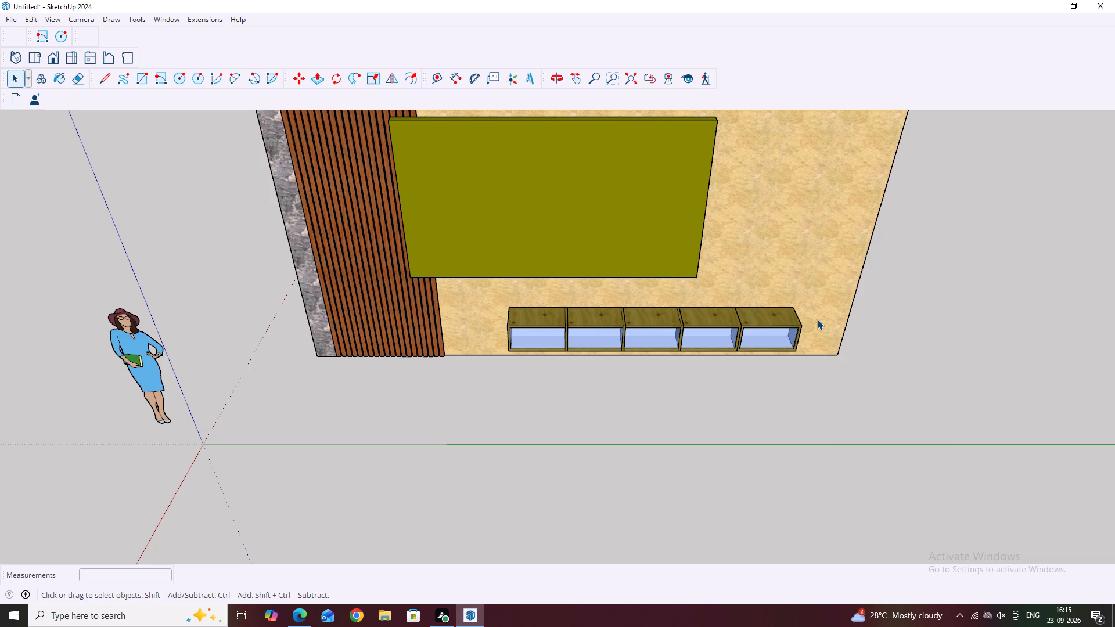
Delete the cabinet at the same far end of the remaining five-cabinet row.
middle_drag(704, 329, 651, 275)
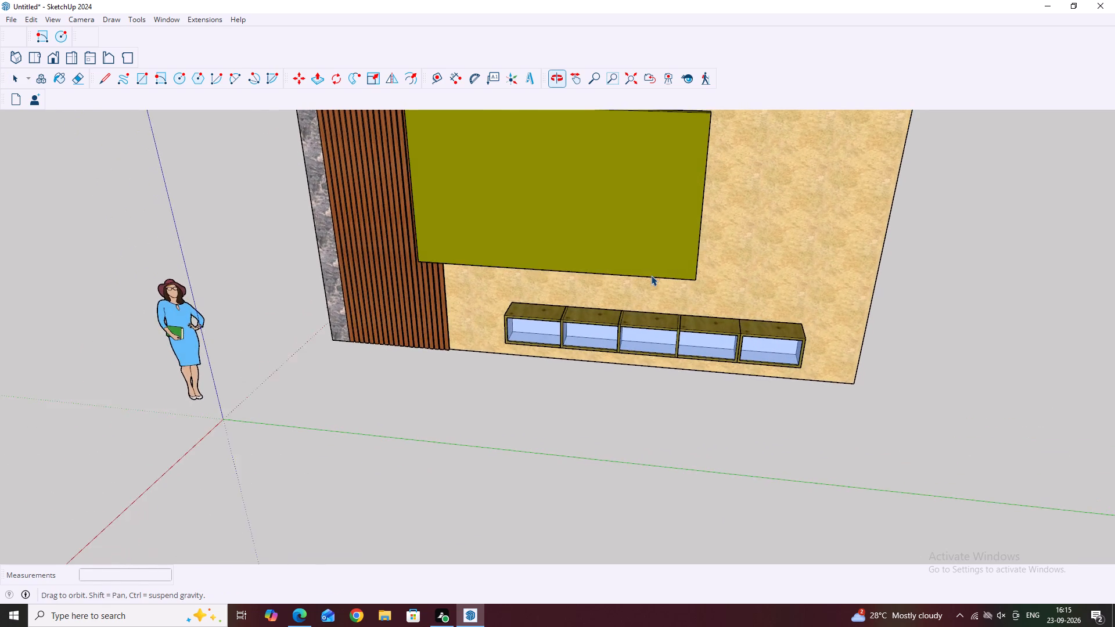
middle_drag(651, 275, 652, 278)
middle_drag(663, 375, 762, 391)
click(749, 303)
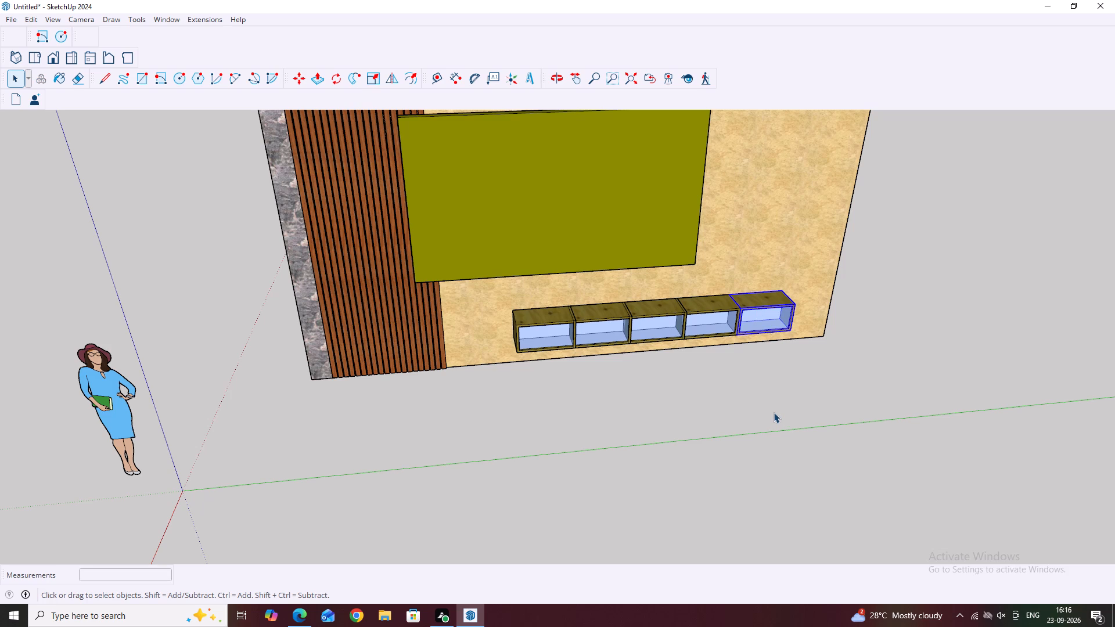
key(Delete)
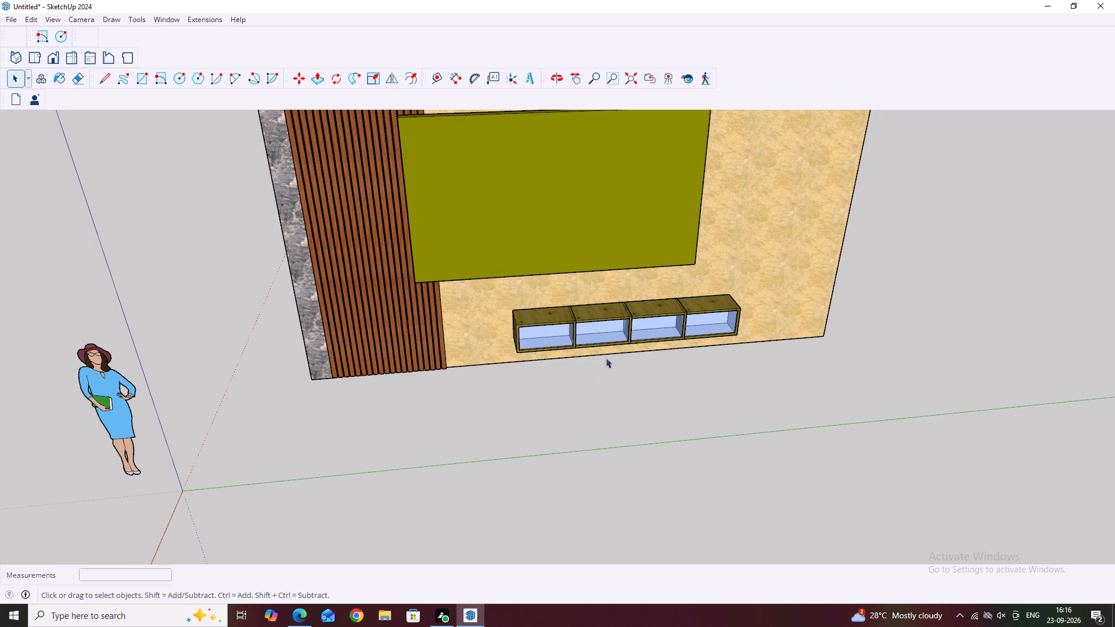
Move the end cabinet of the remaining four about 7' 3" off the wall to the open floor beyond it.
middle_drag(657, 319, 656, 247)
scroll(576, 352, up, 1)
middle_drag(576, 354, 649, 376)
middle_drag(457, 378, 372, 410)
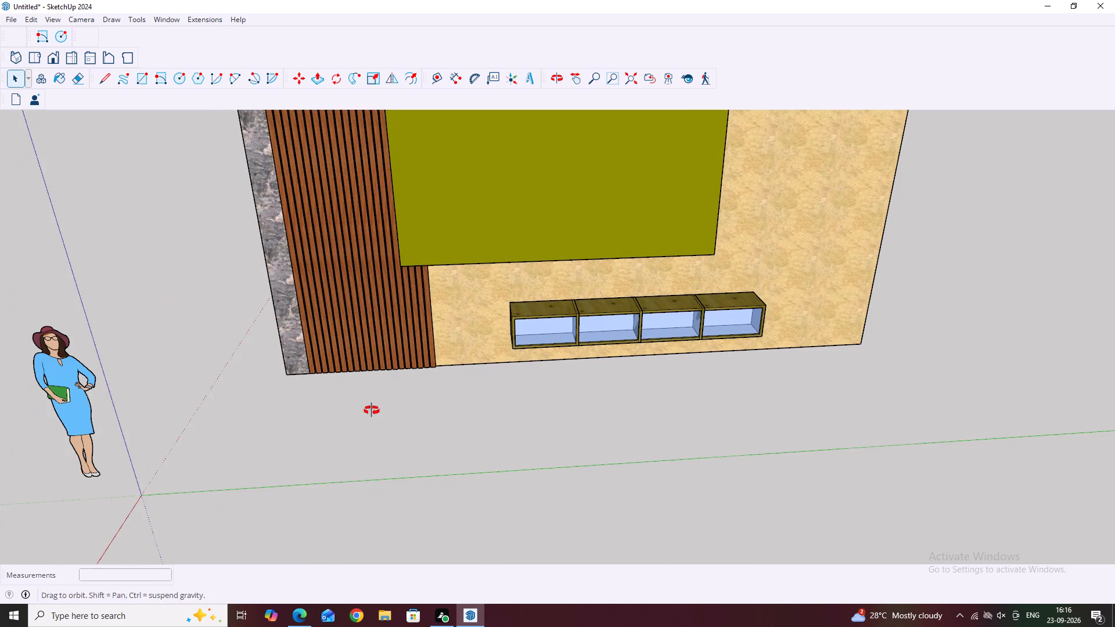
middle_drag(372, 410, 372, 412)
click(740, 305)
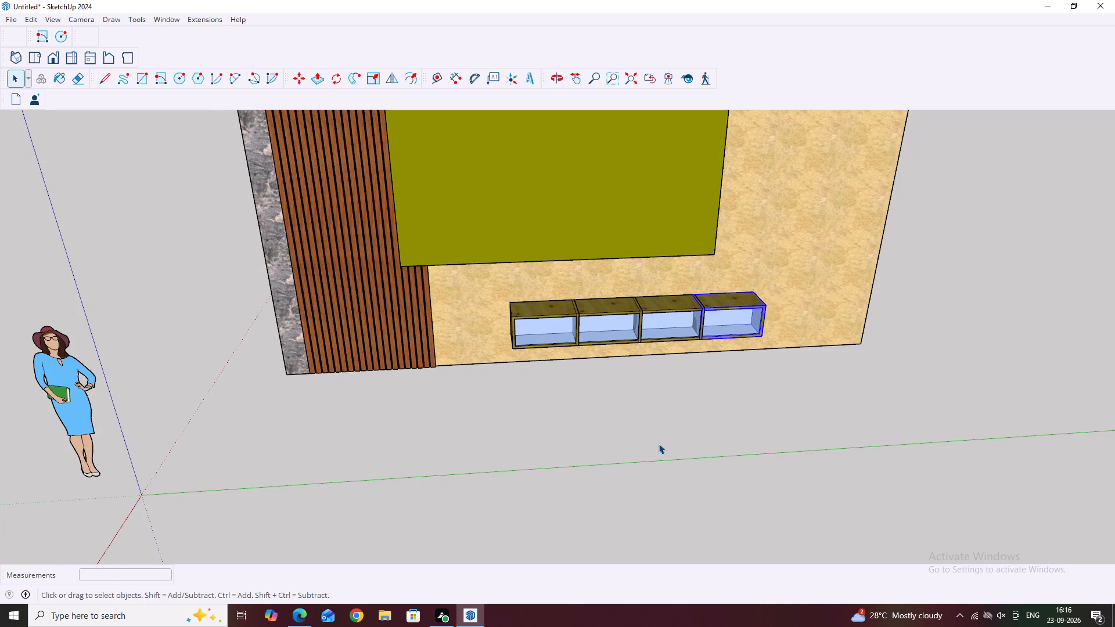
key(m)
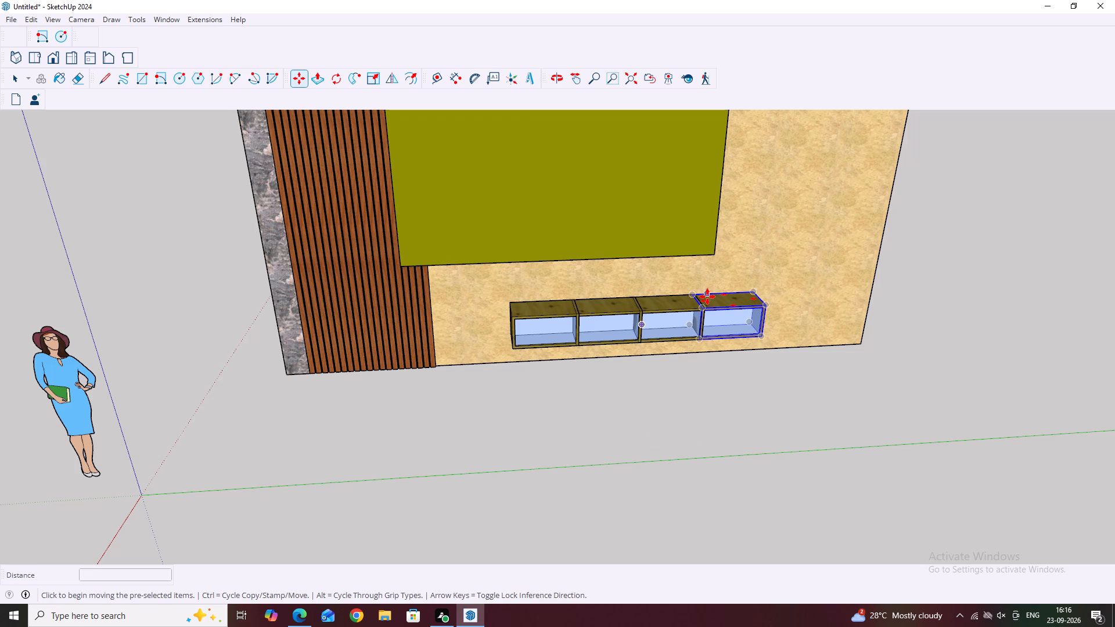
click(707, 299)
click(901, 393)
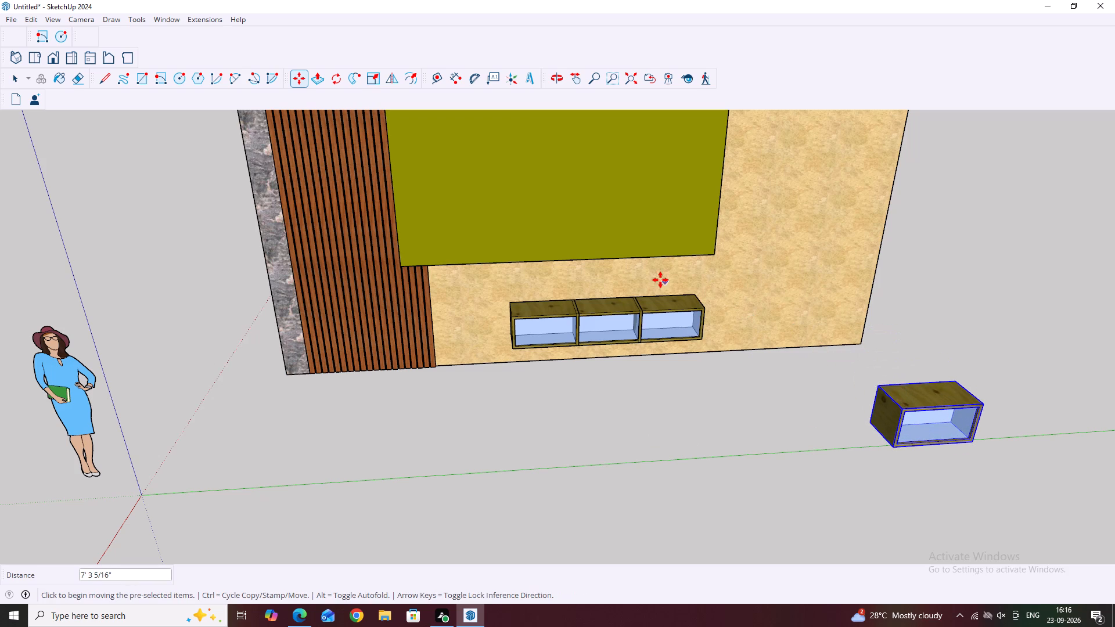
Shift the detached cabinet about 1' 3" along the red axis, away from the wall.
click(654, 311)
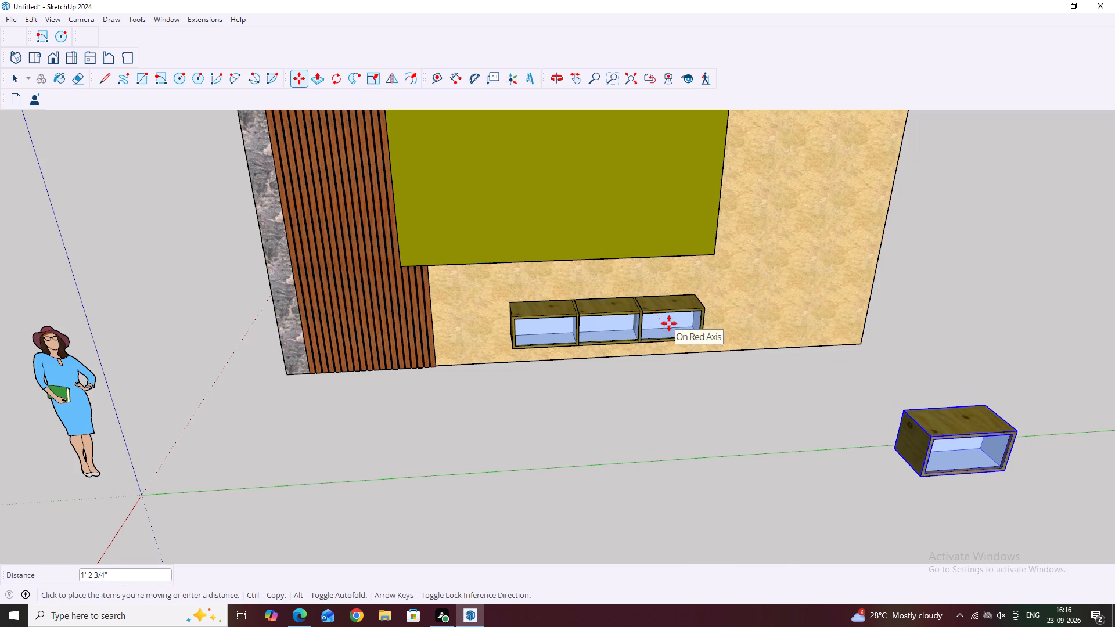
right_click(669, 323)
click(648, 373)
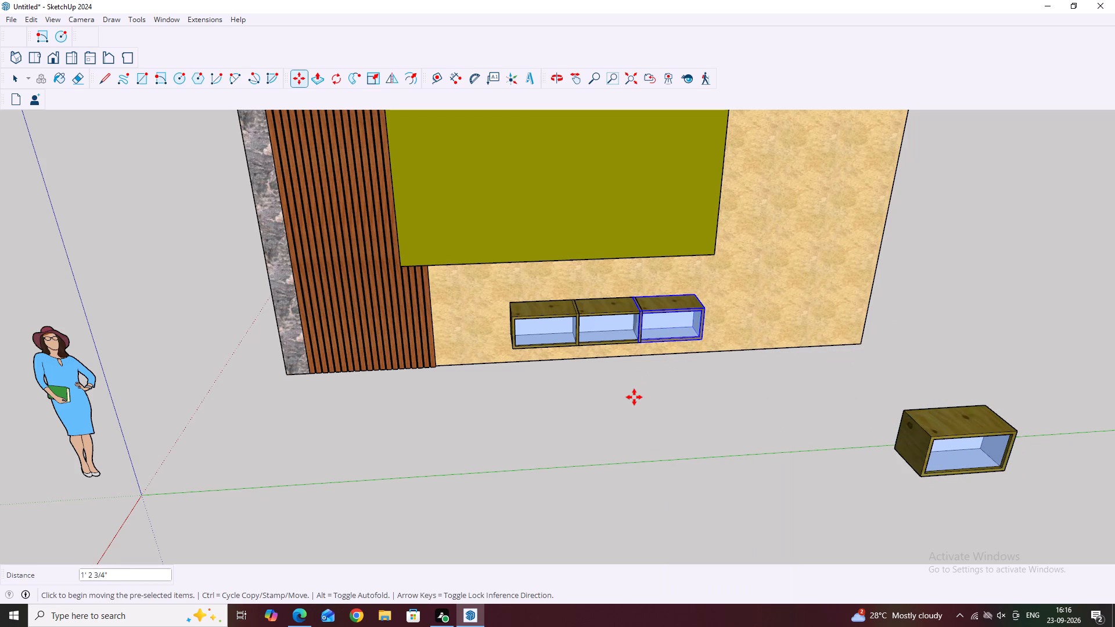
key(Escape)
key(Escape)
key(Escape)
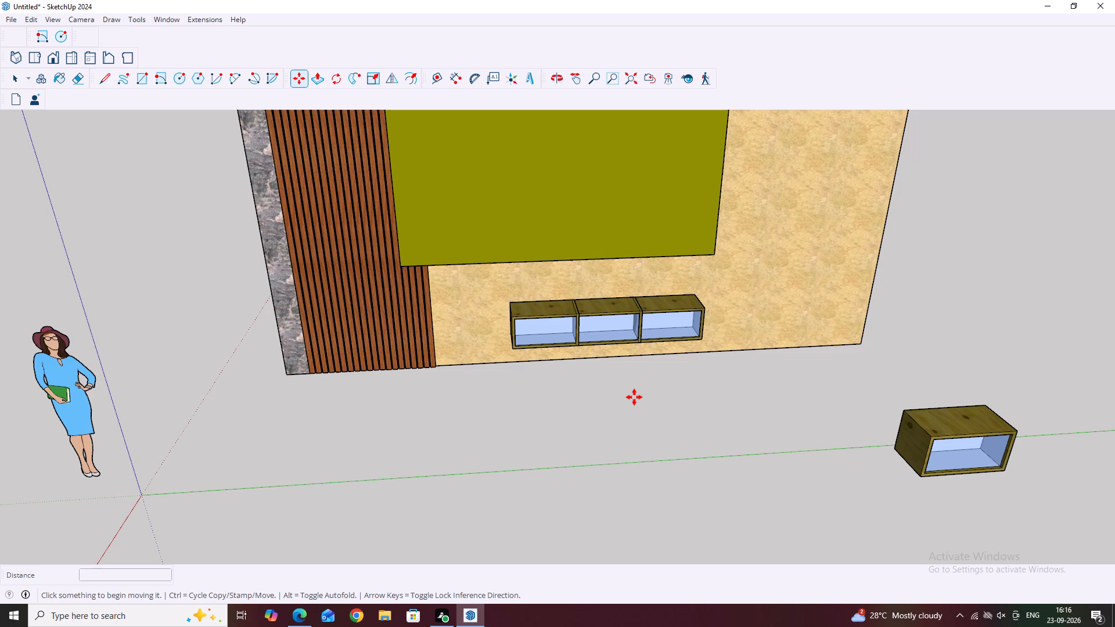
key(space)
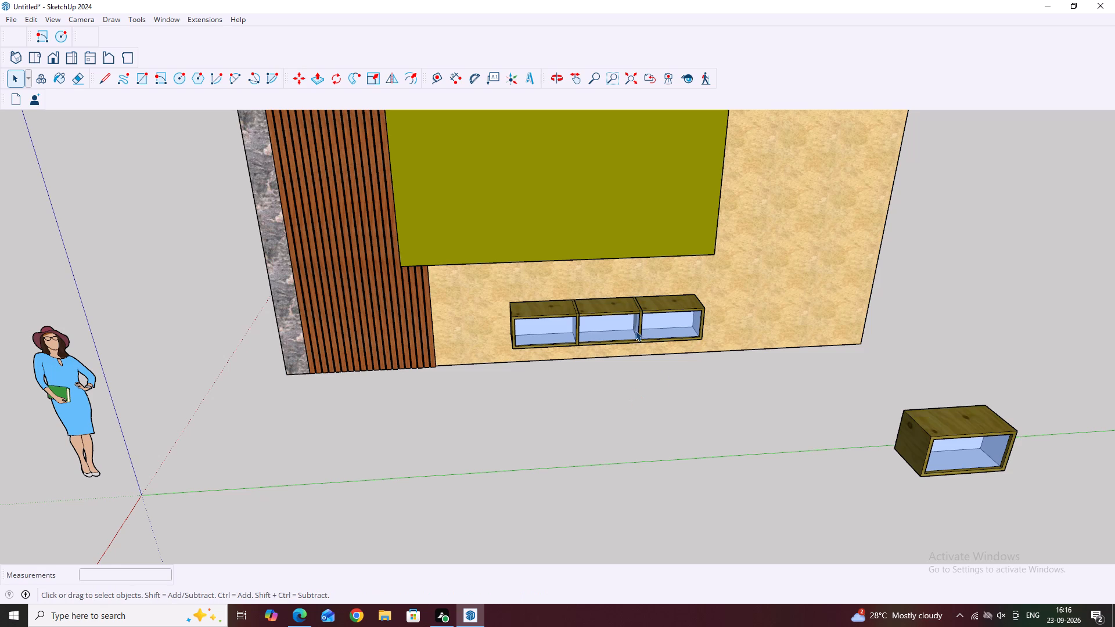
Move the end cabinet of the remaining three about 6' 3" off the wall, beside the detached cabinet.
middle_drag(610, 322, 731, 358)
middle_drag(636, 283, 689, 290)
click(624, 271)
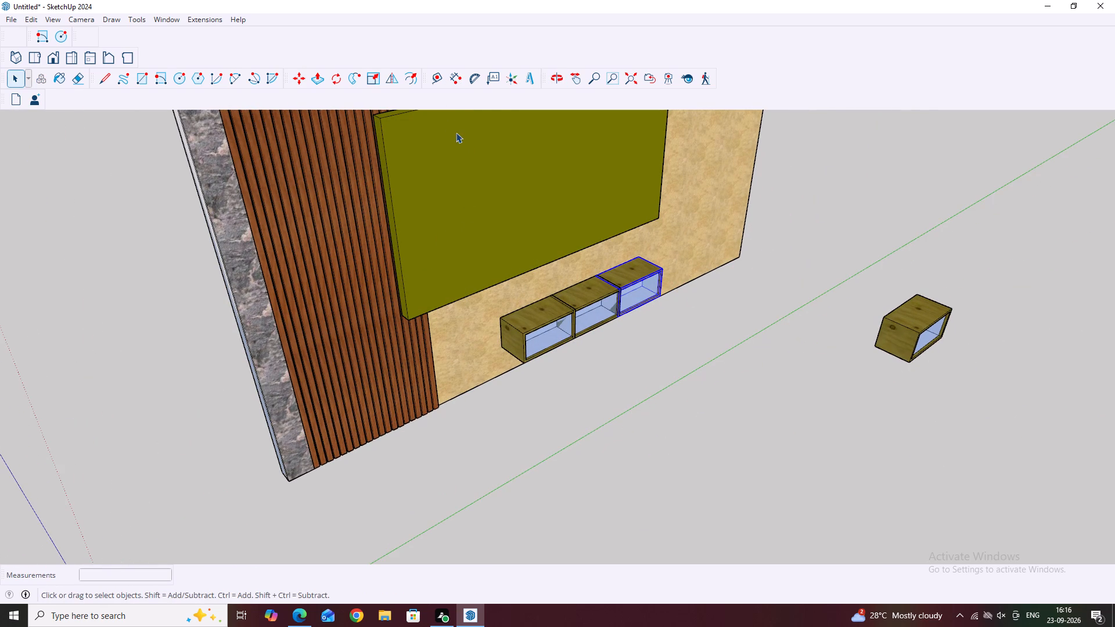
key(m)
click(616, 278)
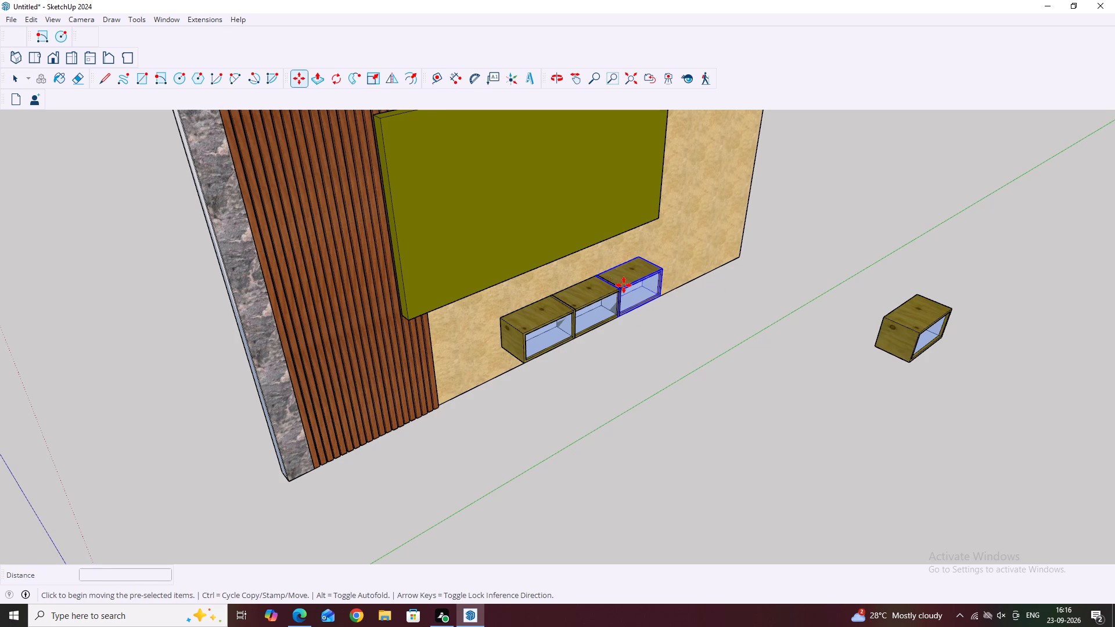
click(802, 322)
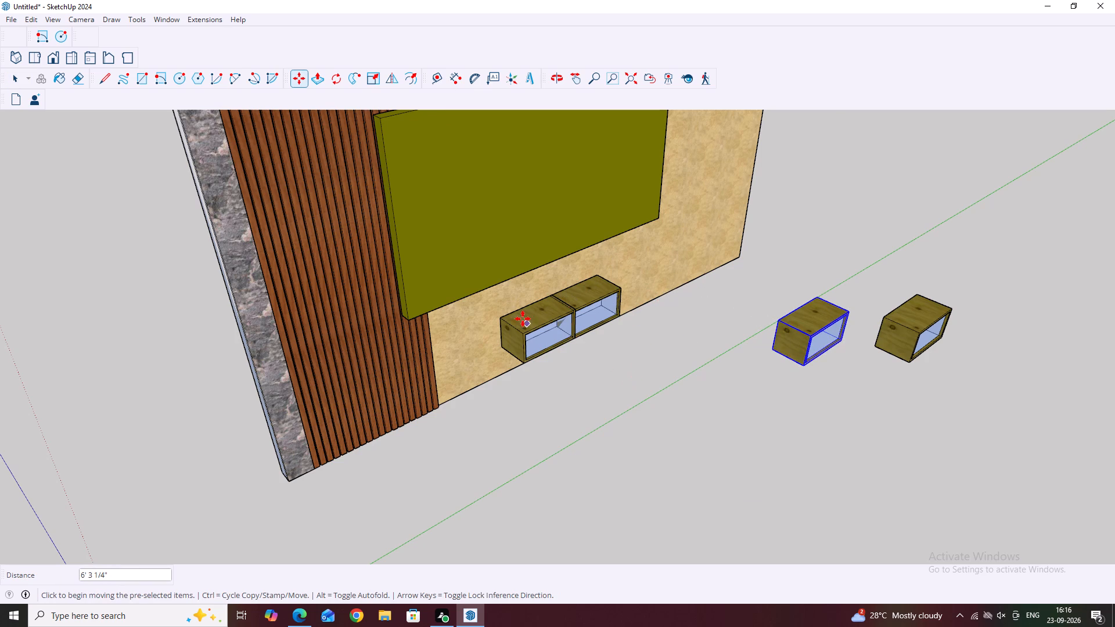
key(Escape)
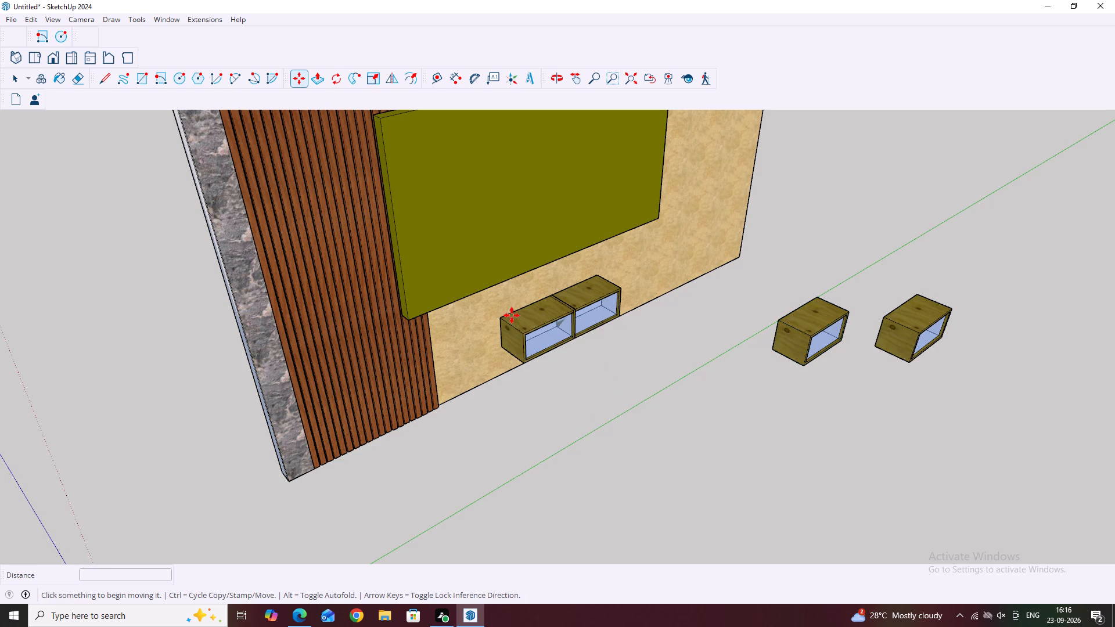
key(space)
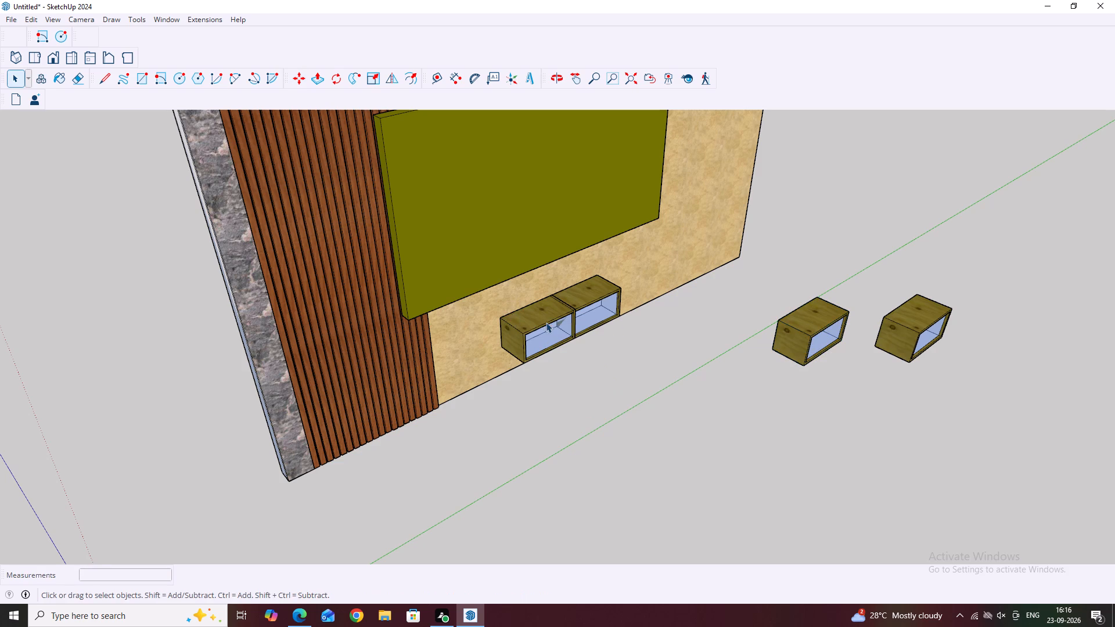
Delete the two cabinets still mounted on the wall below the TV panel.
click(544, 322)
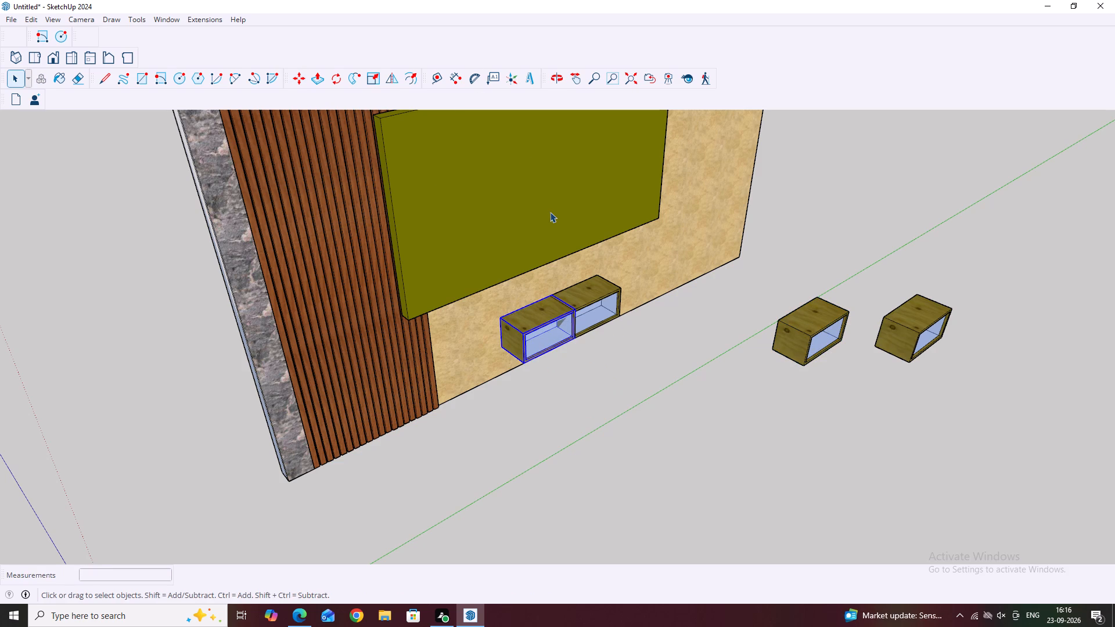
key(Delete)
middle_drag(543, 270, 475, 228)
middle_drag(634, 344, 643, 315)
middle_drag(551, 272, 556, 255)
middle_drag(560, 261, 639, 349)
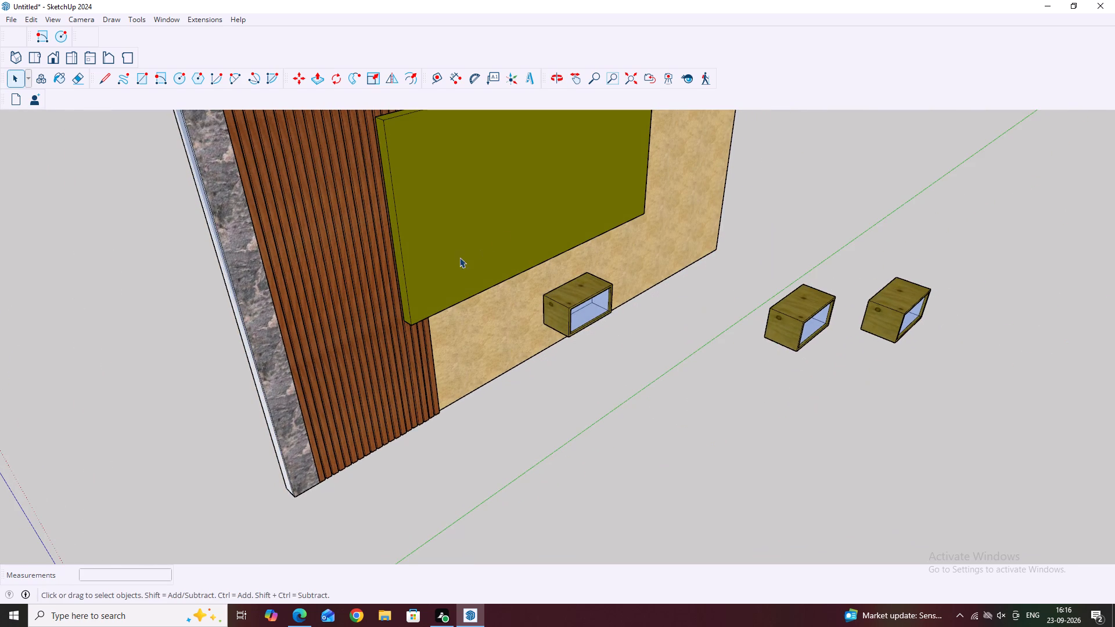
middle_drag(577, 282, 627, 316)
click(573, 286)
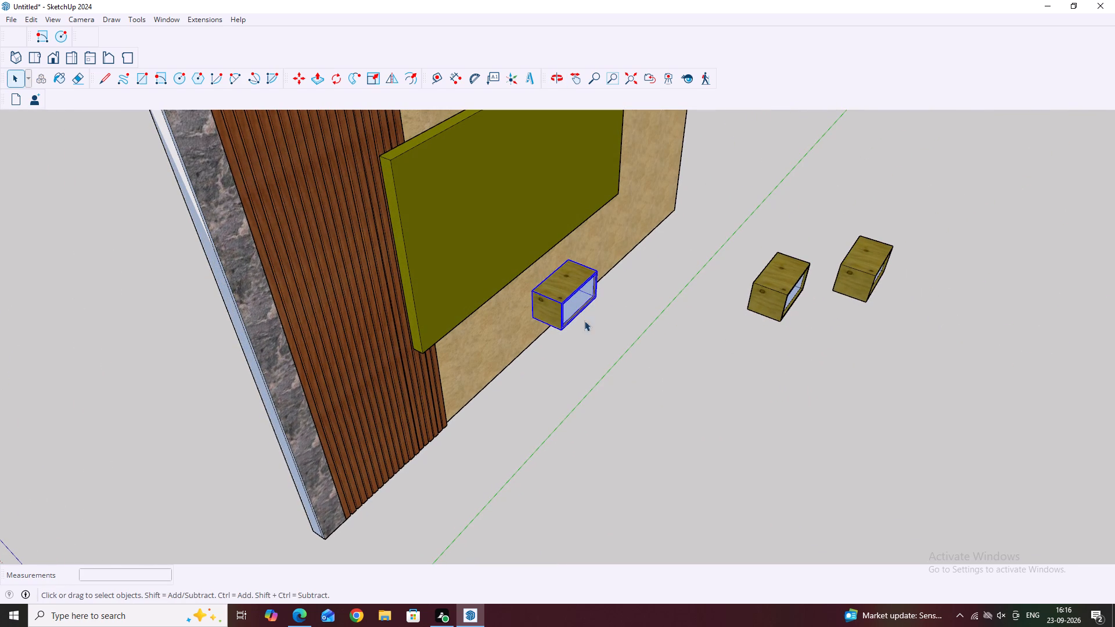
key(Delete)
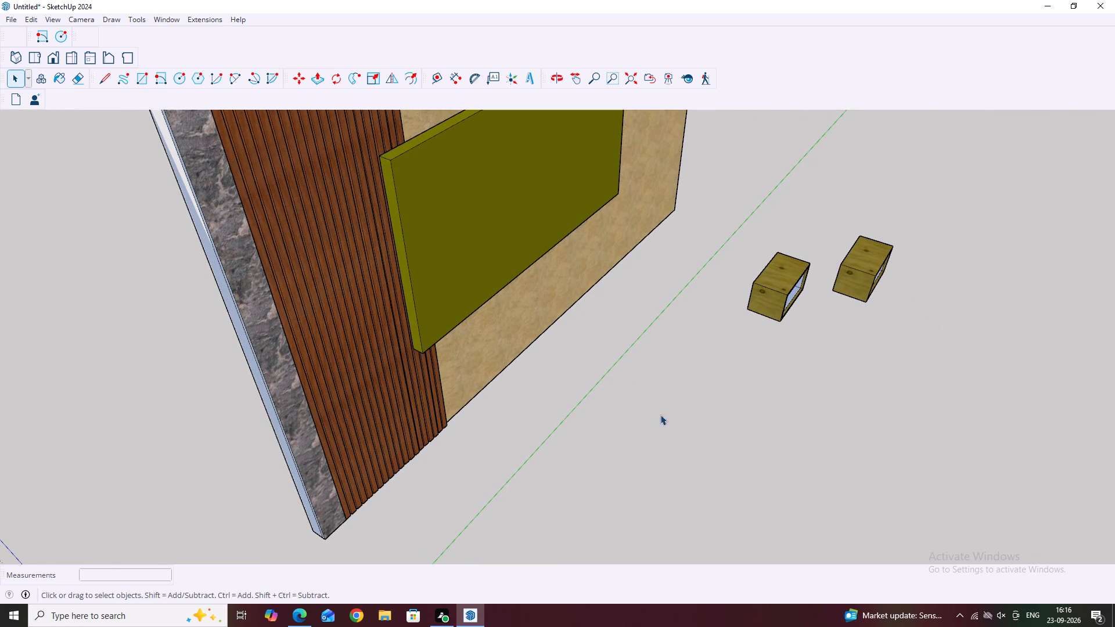
Scale the outer of the two detached cabinets about its opposite side by about 1.16 along red and 1.79 along green.
middle_drag(890, 332, 690, 217)
scroll(641, 228, down, 8)
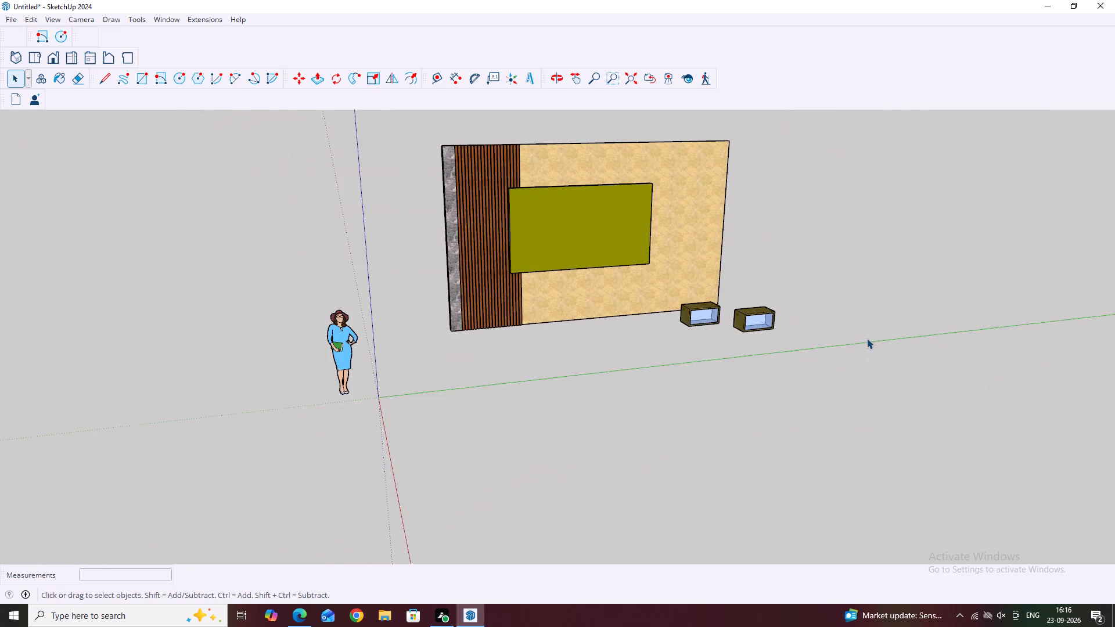
scroll(777, 313, up, 7)
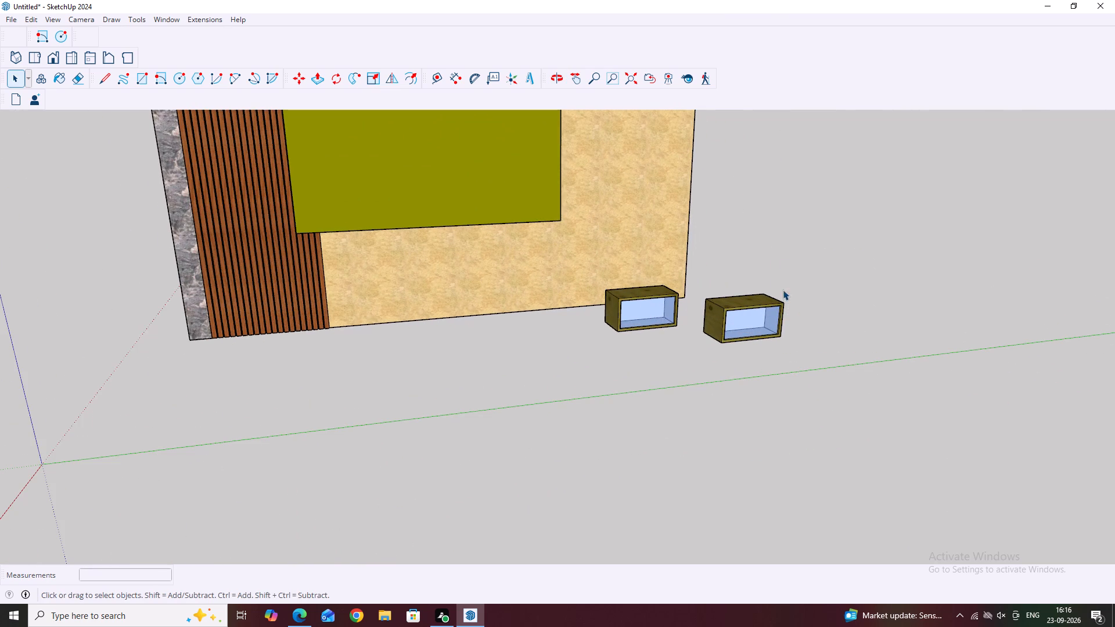
drag(799, 264, 762, 355)
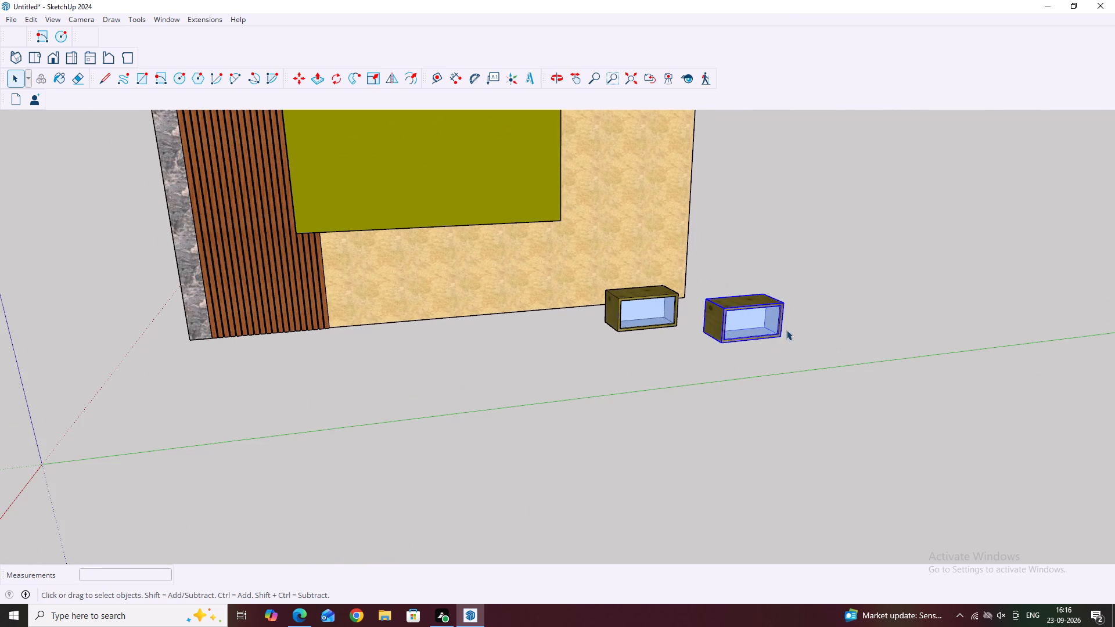
middle_drag(786, 329, 710, 280)
middle_drag(729, 269, 702, 321)
middle_drag(678, 351, 790, 390)
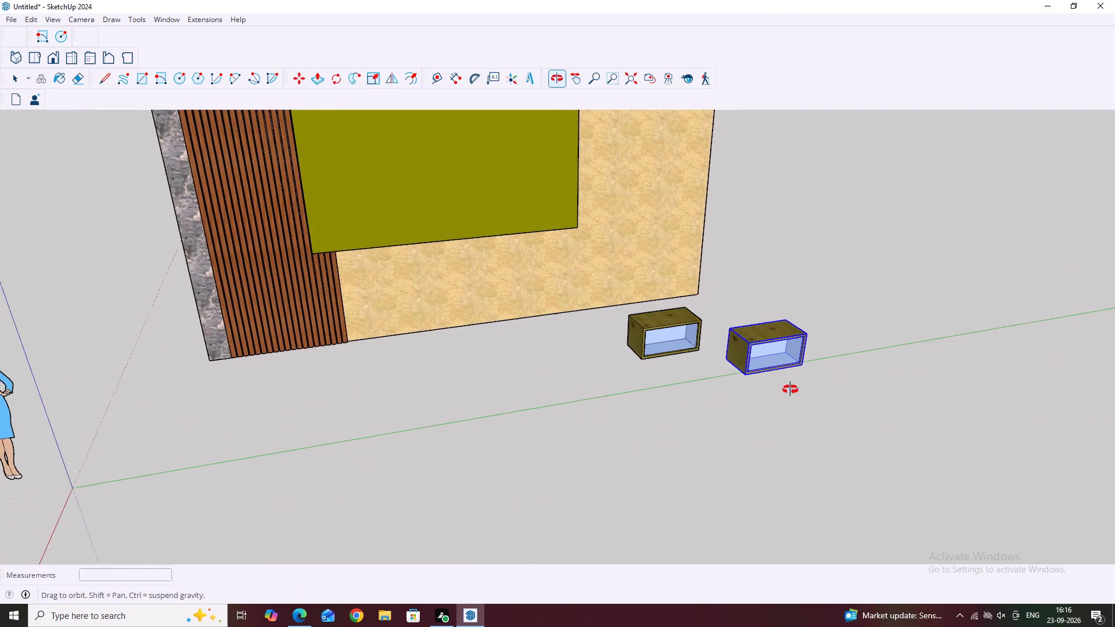
middle_drag(790, 390, 792, 391)
scroll(753, 336, up, 1)
drag(729, 304, 861, 419)
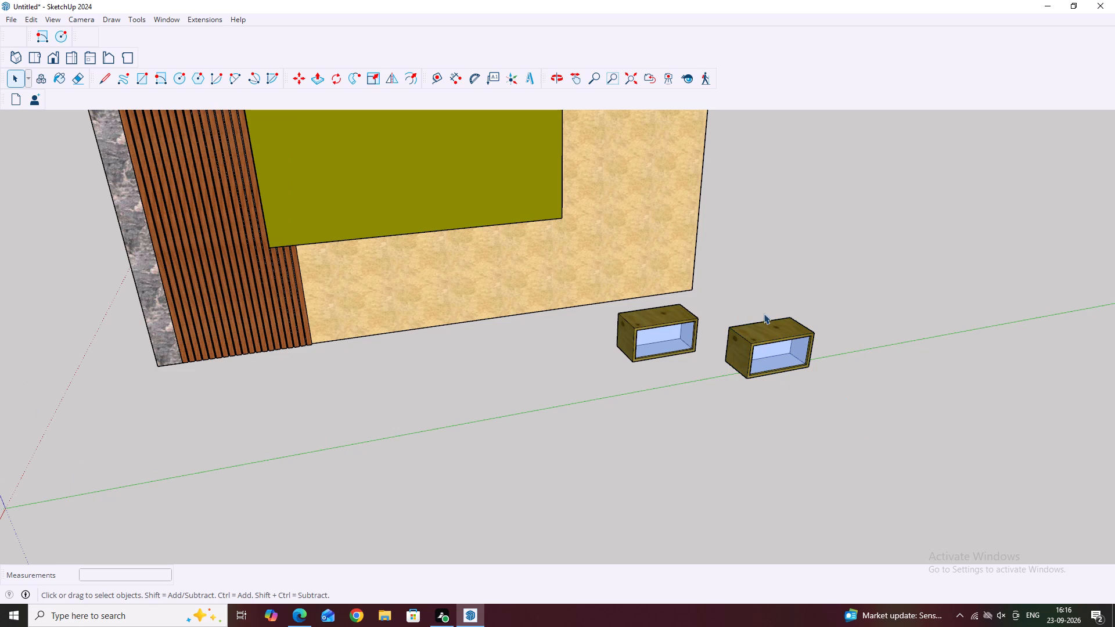
drag(715, 297, 876, 416)
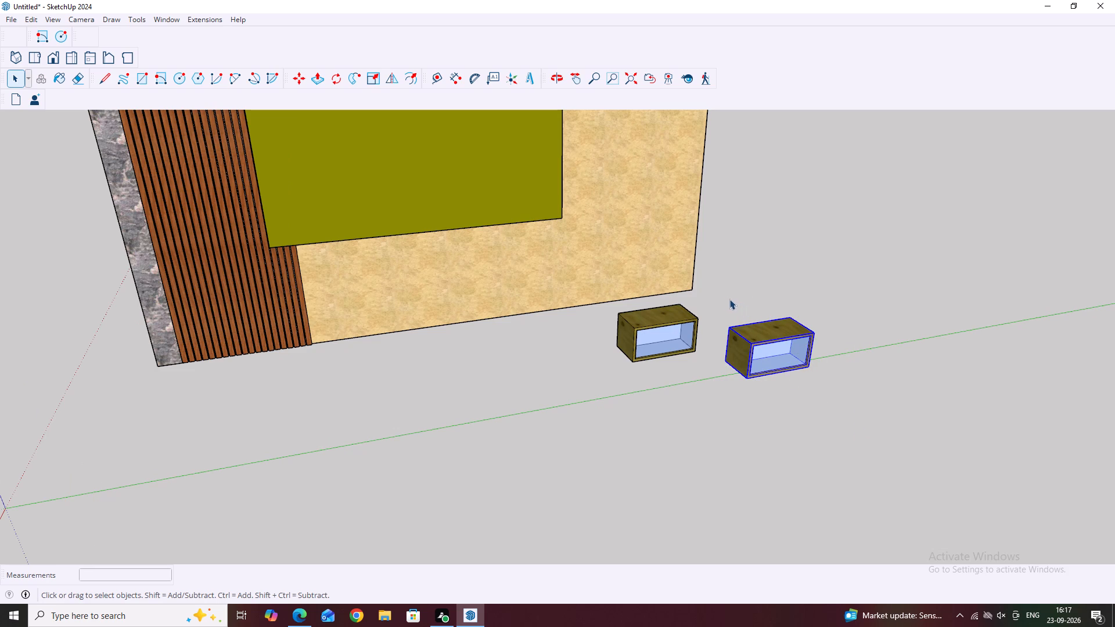
drag(719, 306, 853, 402)
middle_drag(913, 369, 852, 311)
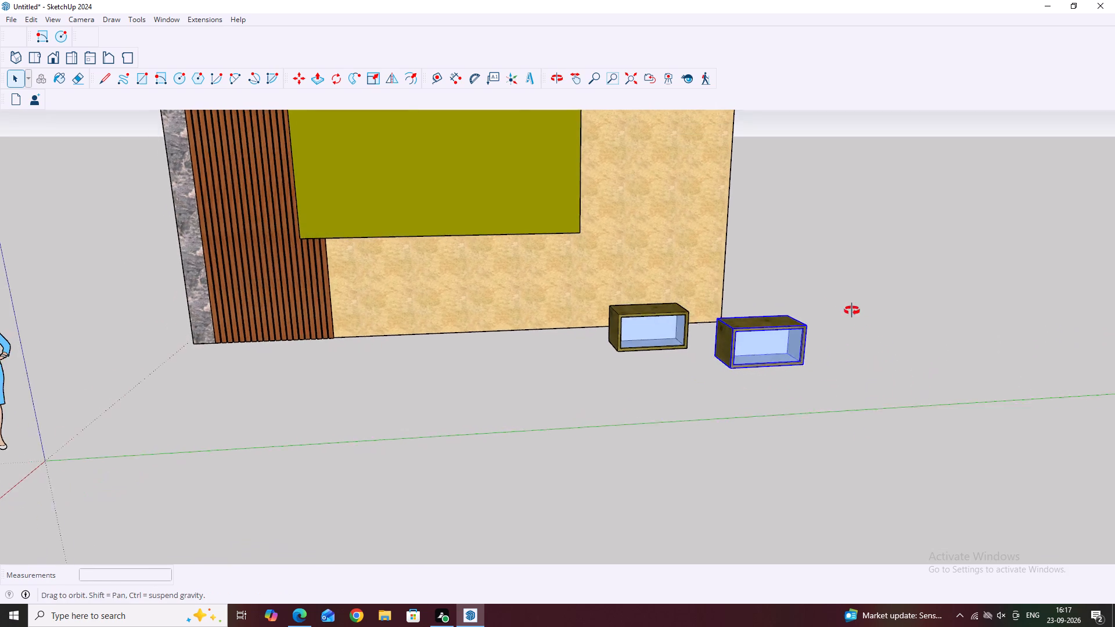
middle_drag(852, 311, 838, 298)
middle_drag(725, 300, 733, 384)
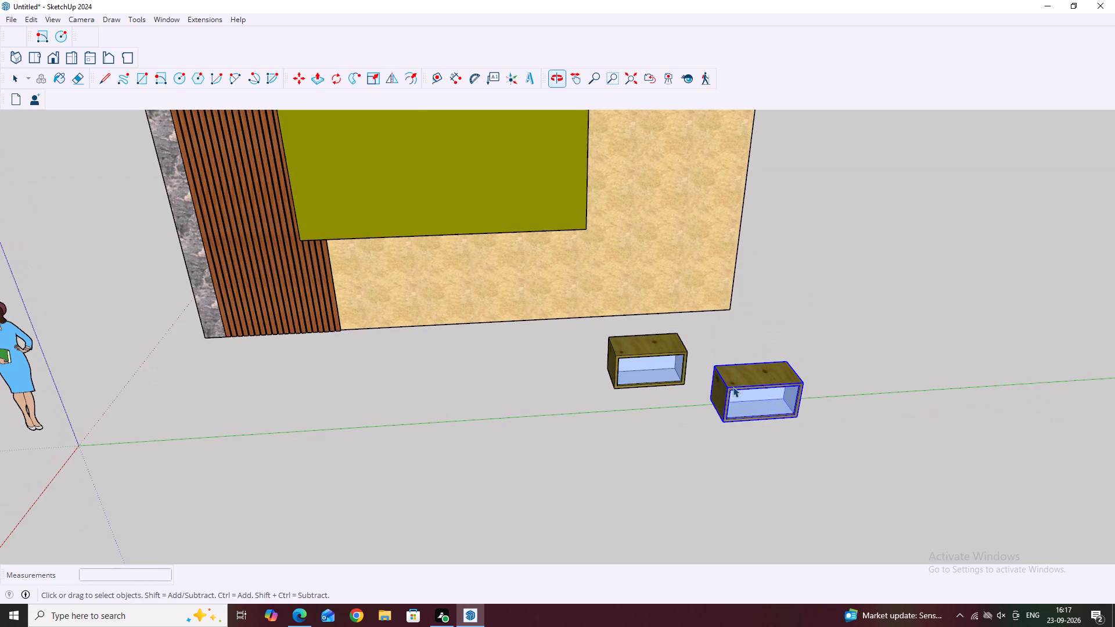
drag(689, 330, 840, 441)
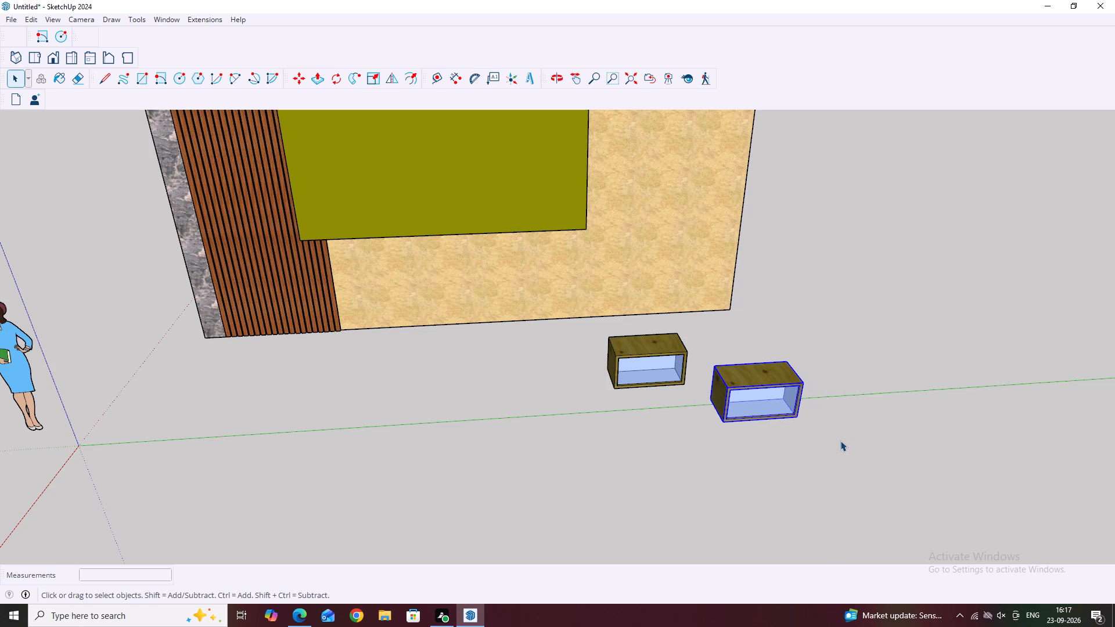
key(s)
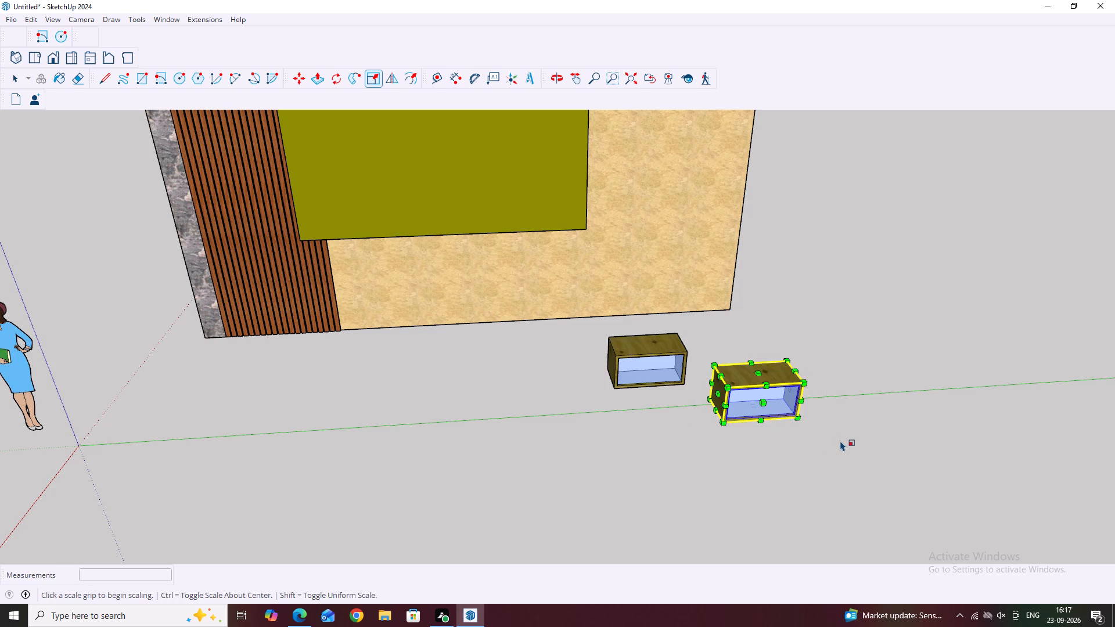
scroll(857, 403, up, 3)
middle_drag(821, 422, 778, 343)
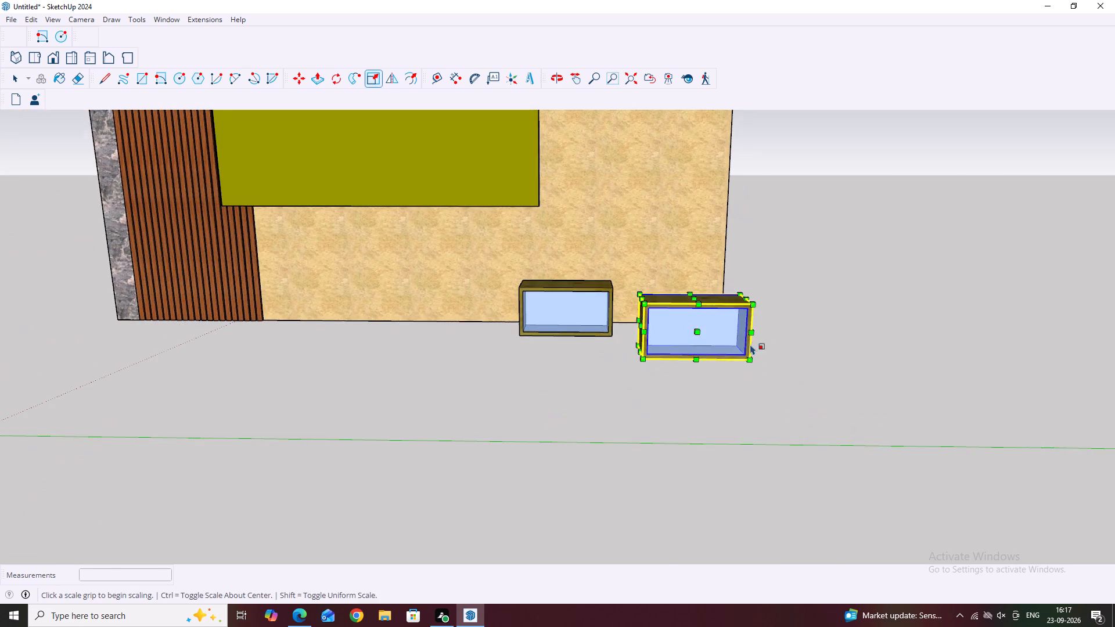
scroll(741, 341, up, 8)
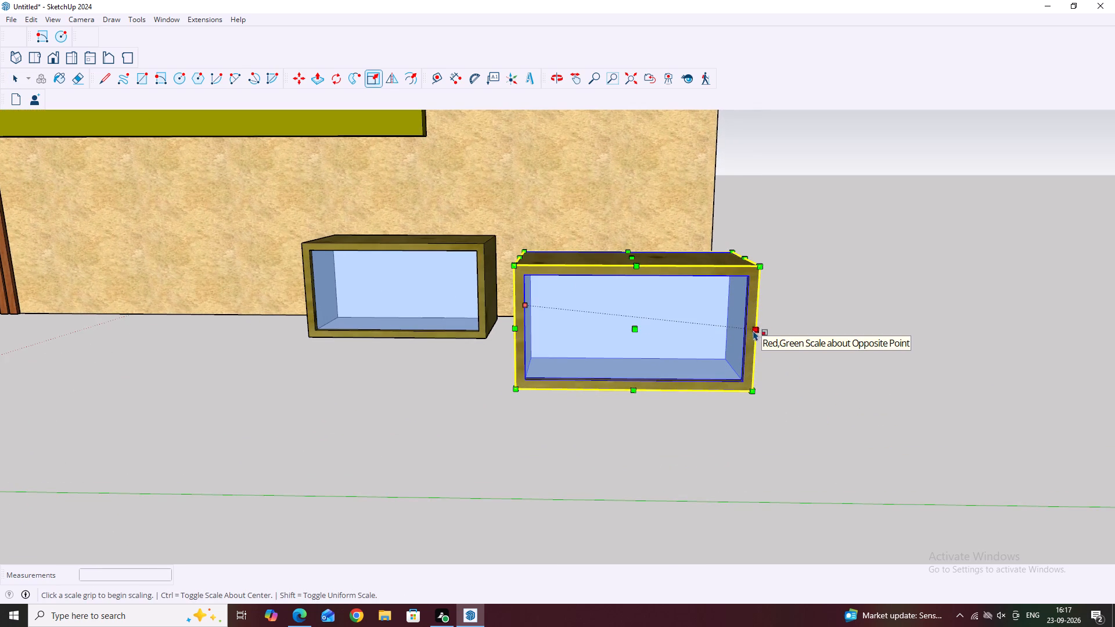
scroll(752, 329, up, 3)
click(758, 330)
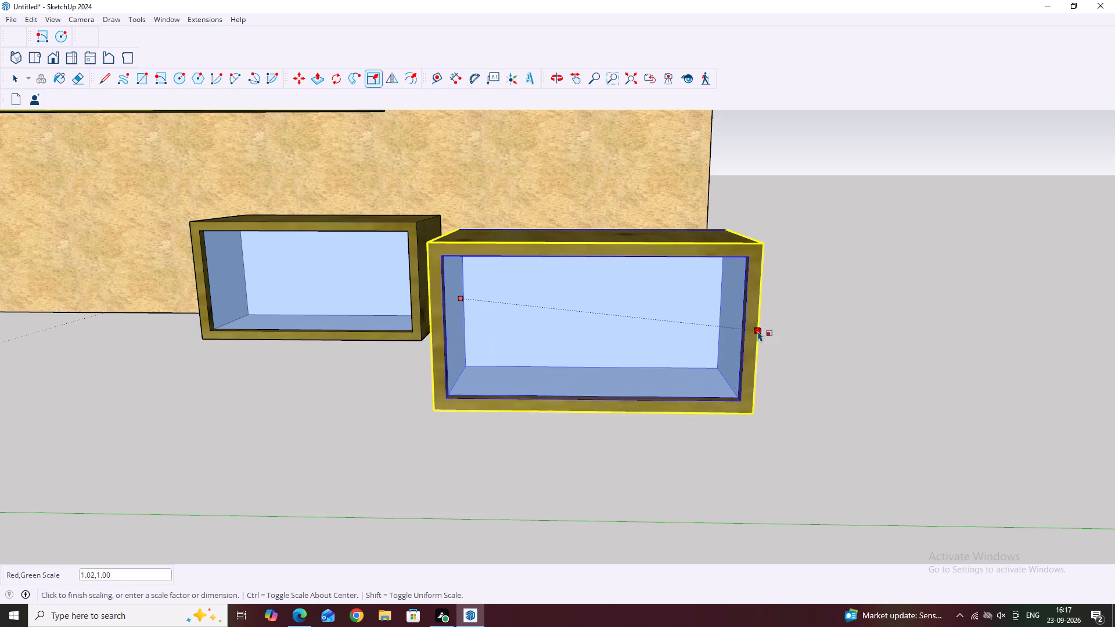
scroll(874, 335, down, 7)
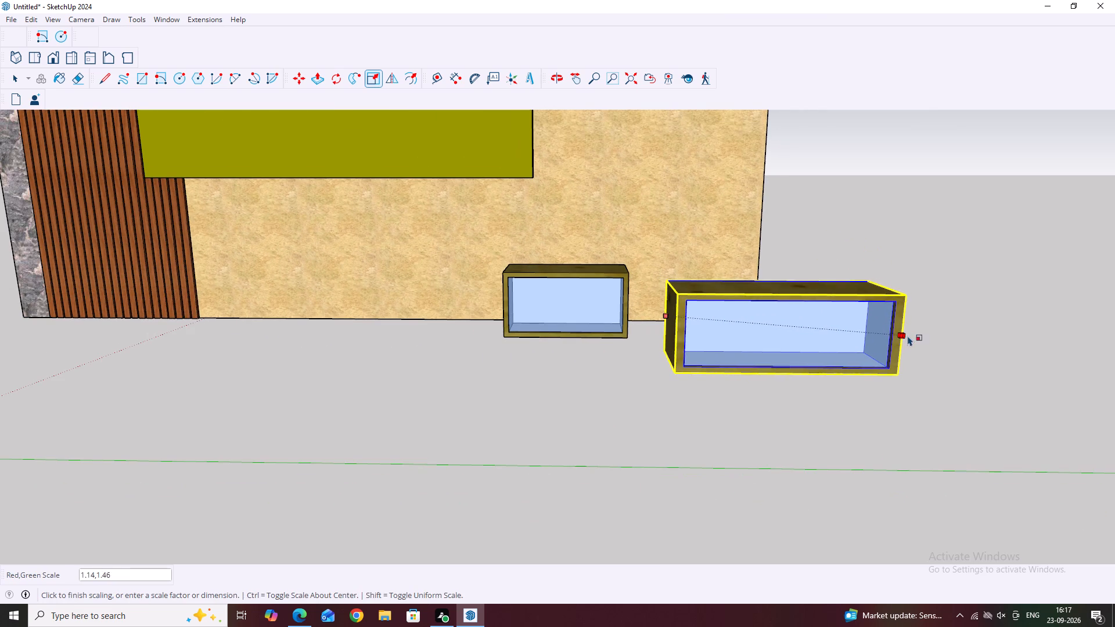
click(953, 336)
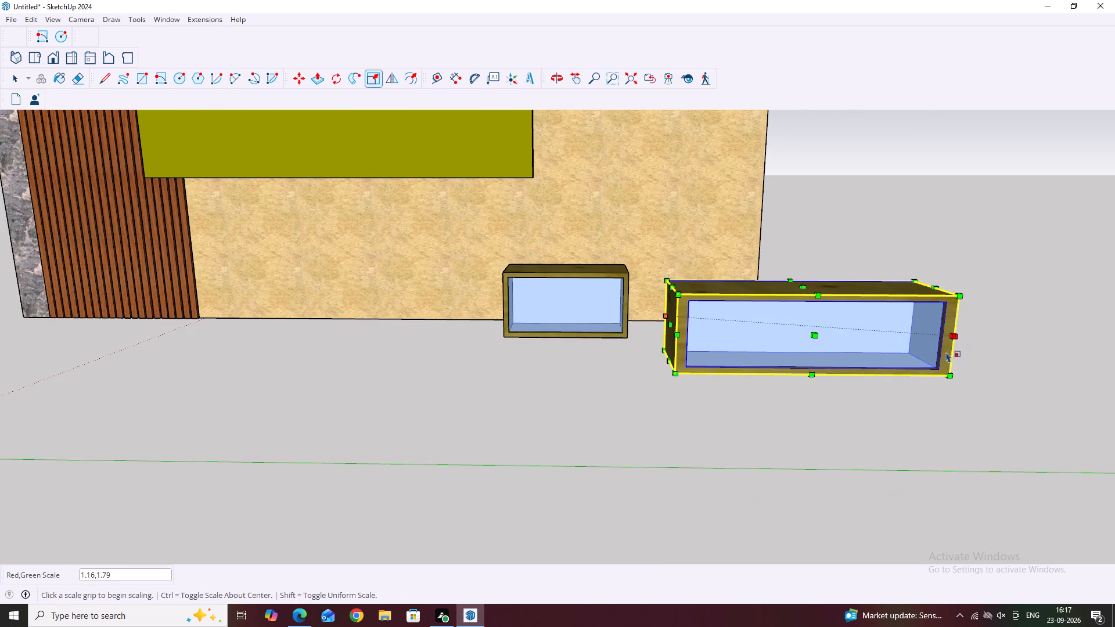
scroll(747, 385, down, 4)
middle_drag(803, 402, 839, 340)
right_click(816, 390)
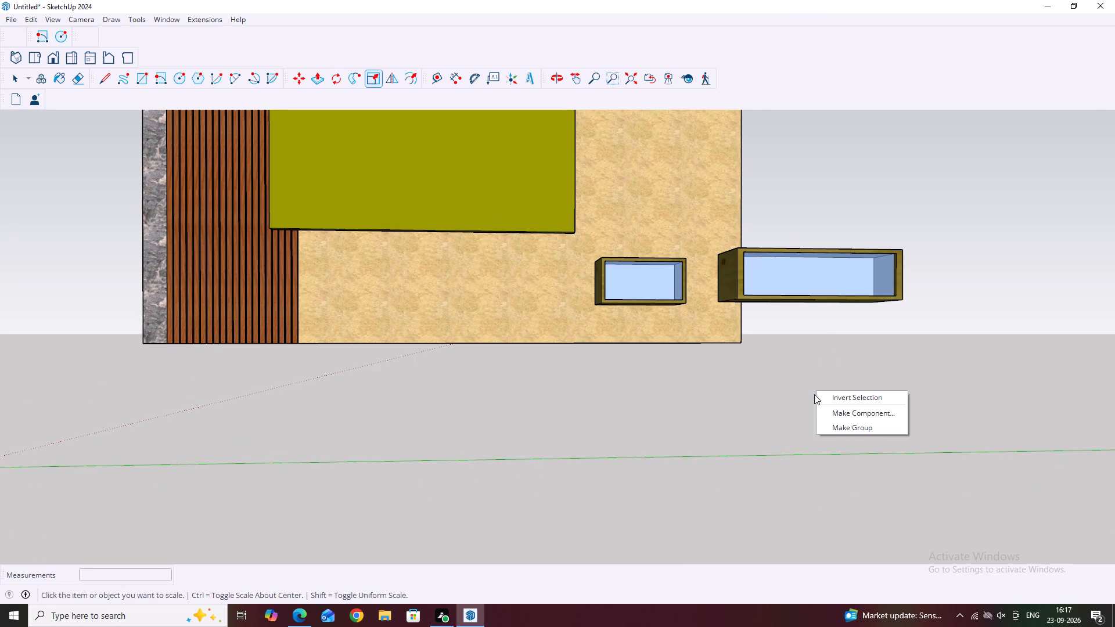
click(734, 412)
key(space)
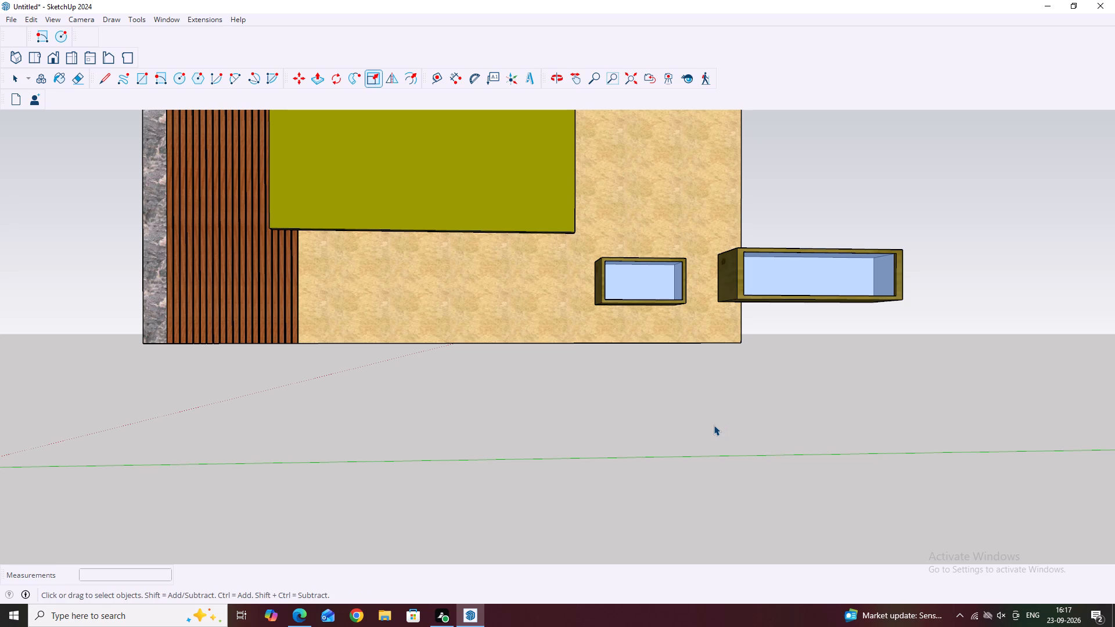
Examine the widened cabinet beside the smaller one from above, from the front and close up.
middle_drag(637, 256, 638, 405)
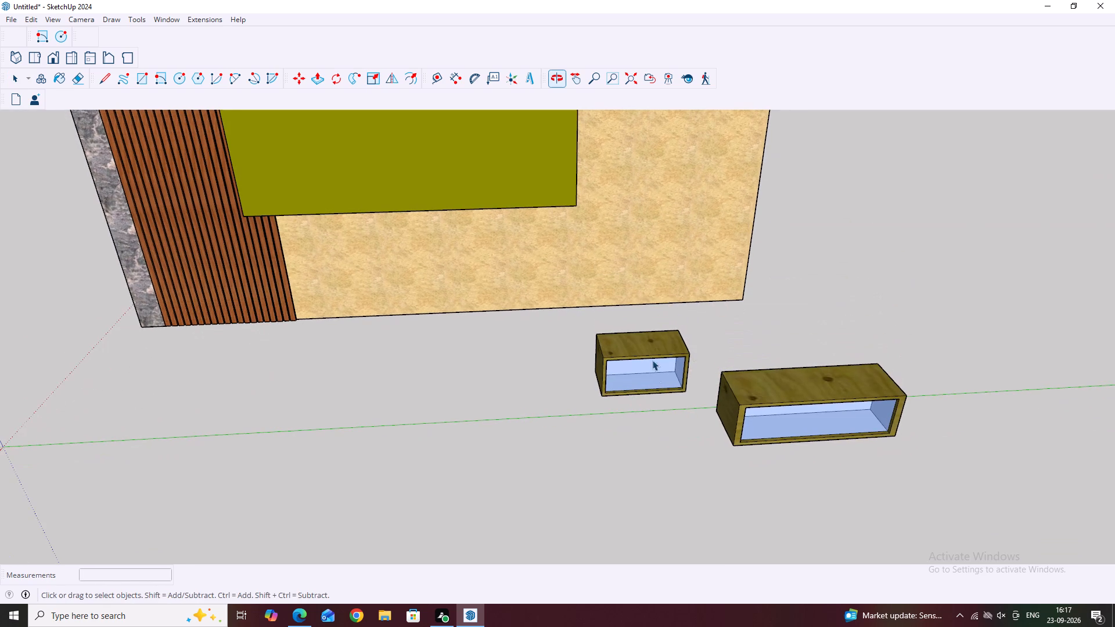
middle_drag(814, 427, 828, 347)
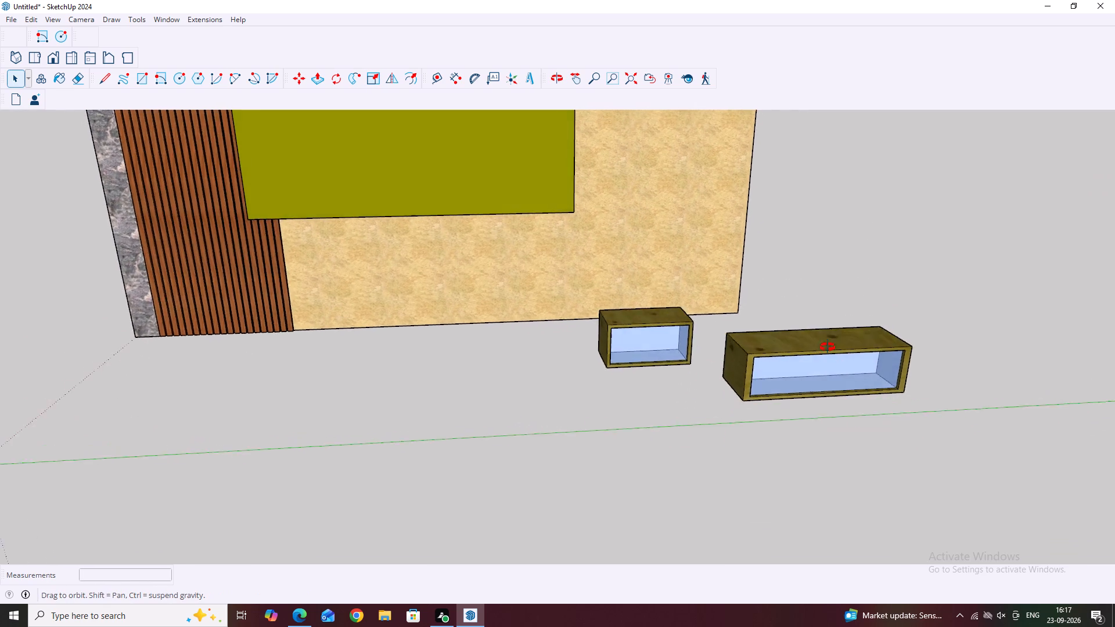
middle_drag(828, 347, 757, 288)
middle_drag(681, 278, 674, 304)
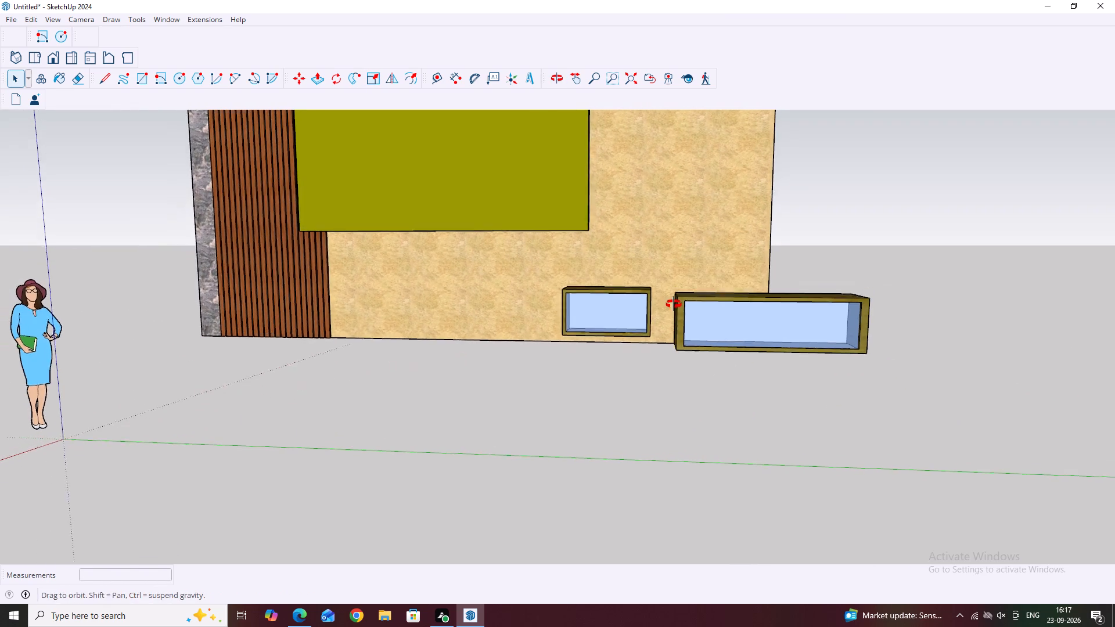
middle_drag(674, 304, 670, 311)
scroll(901, 348, up, 2)
scroll(794, 344, up, 2)
middle_drag(793, 387, 786, 343)
middle_drag(649, 281, 653, 299)
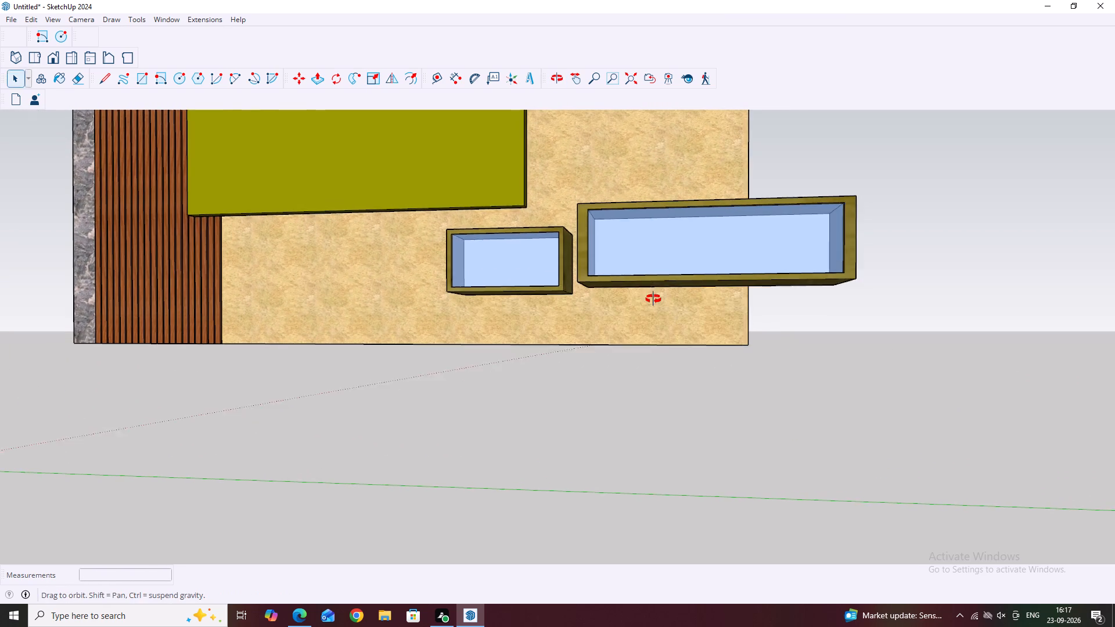
middle_drag(653, 299, 674, 354)
middle_drag(771, 434, 790, 349)
middle_drag(637, 261, 637, 326)
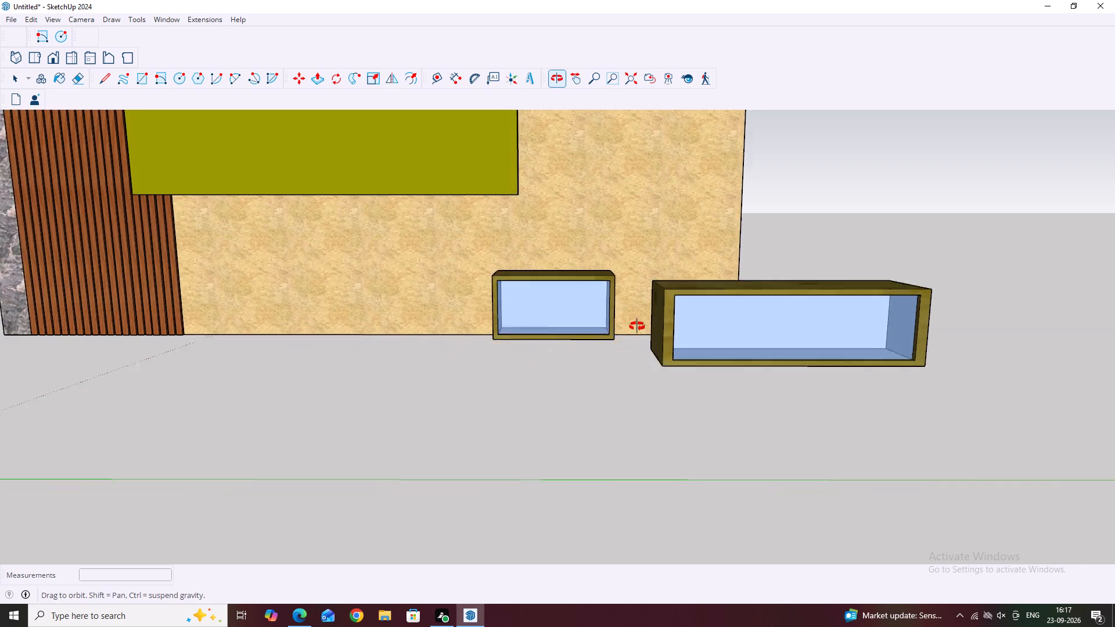
middle_drag(637, 326, 650, 363)
scroll(839, 365, up, 3)
middle_click(868, 375)
middle_drag(882, 388, 893, 354)
scroll(882, 388, up, 1)
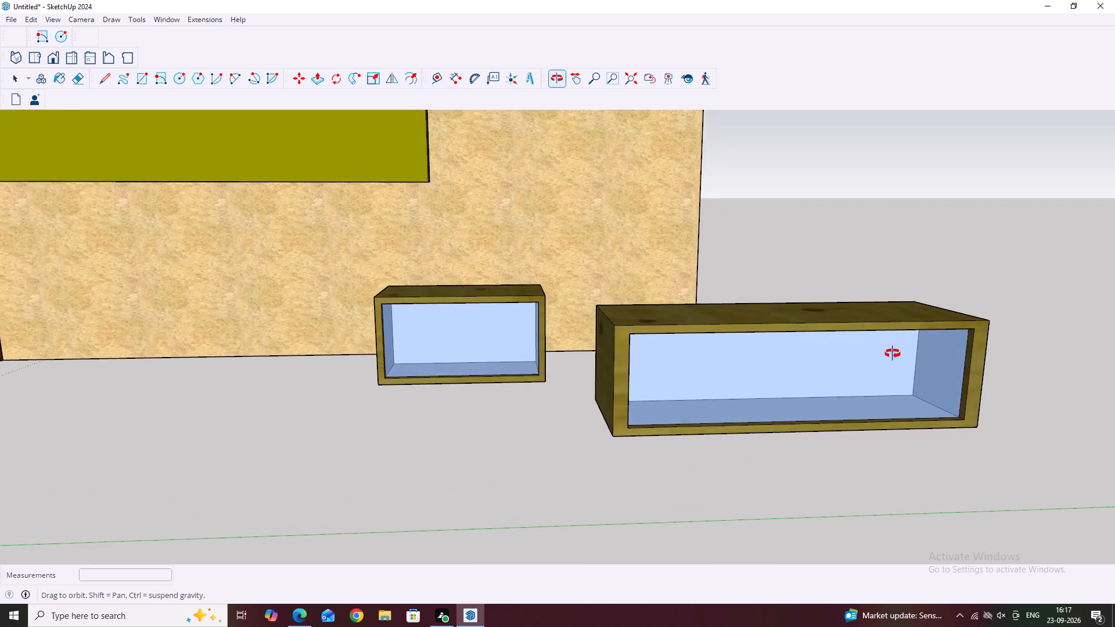
middle_drag(893, 354, 797, 368)
Dimension the widened cabinet's length along its bottom front edge, placing the dimension below the cabinet.
scroll(799, 363, down, 2)
middle_drag(834, 427, 875, 377)
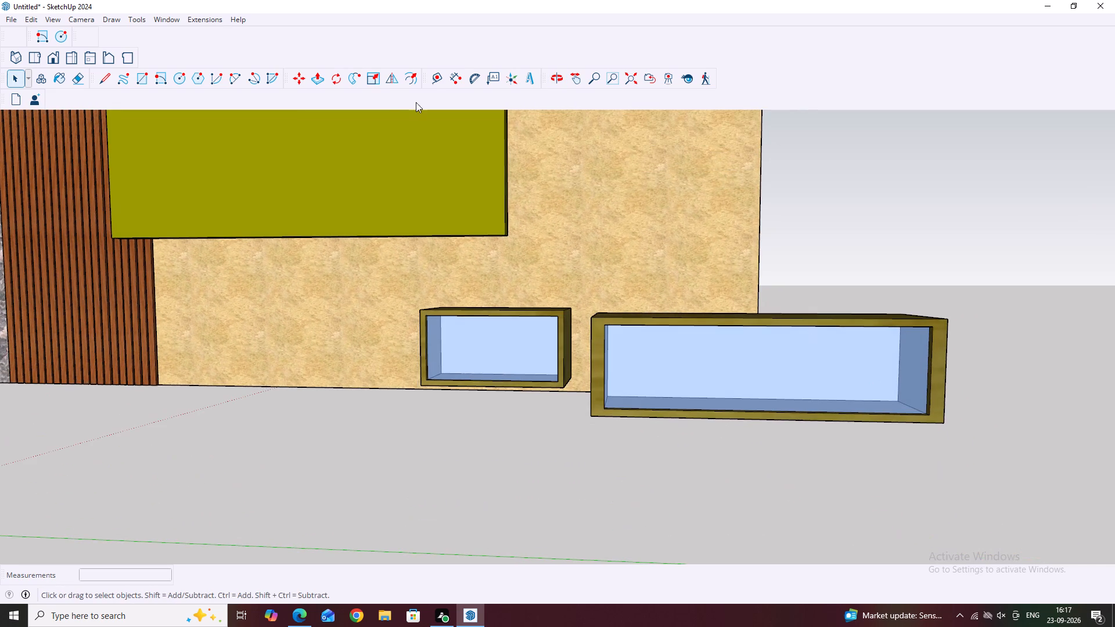
click(458, 80)
click(590, 413)
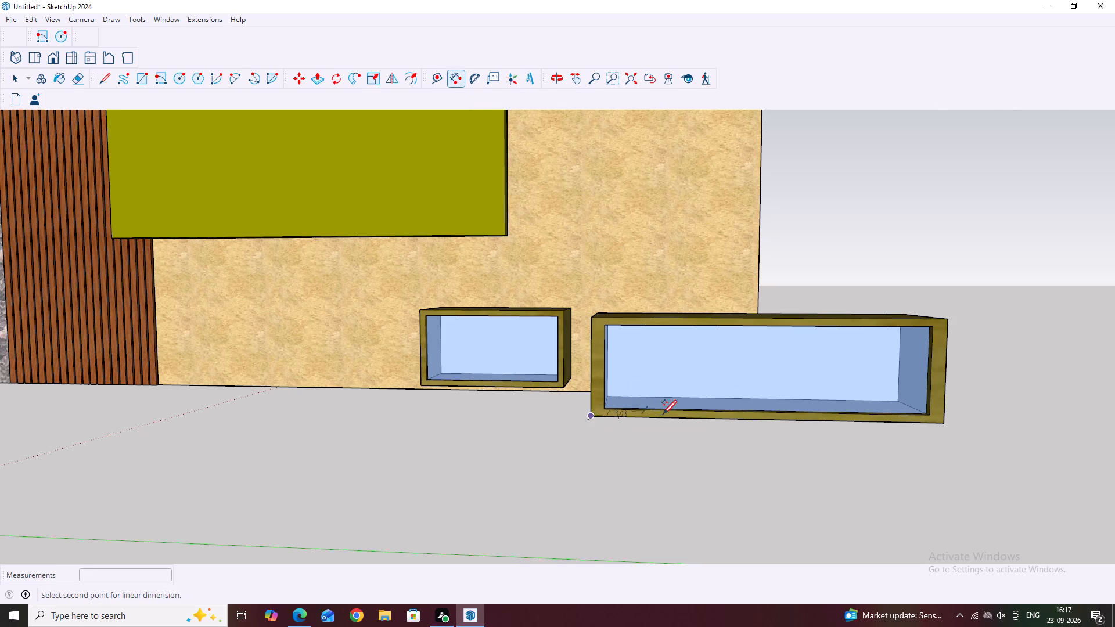
click(945, 420)
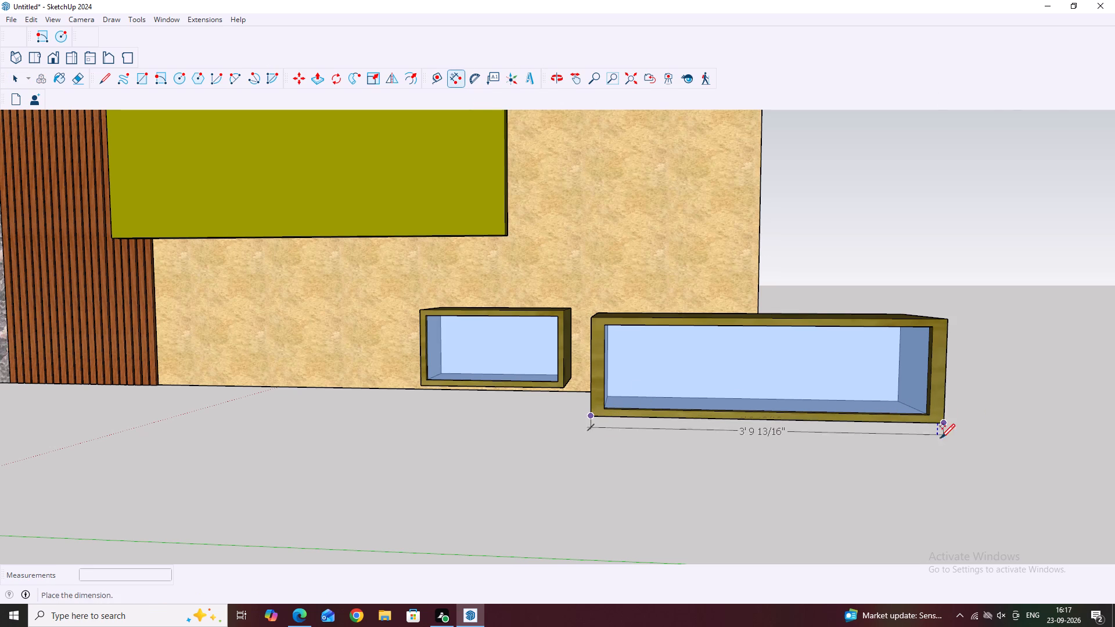
click(945, 449)
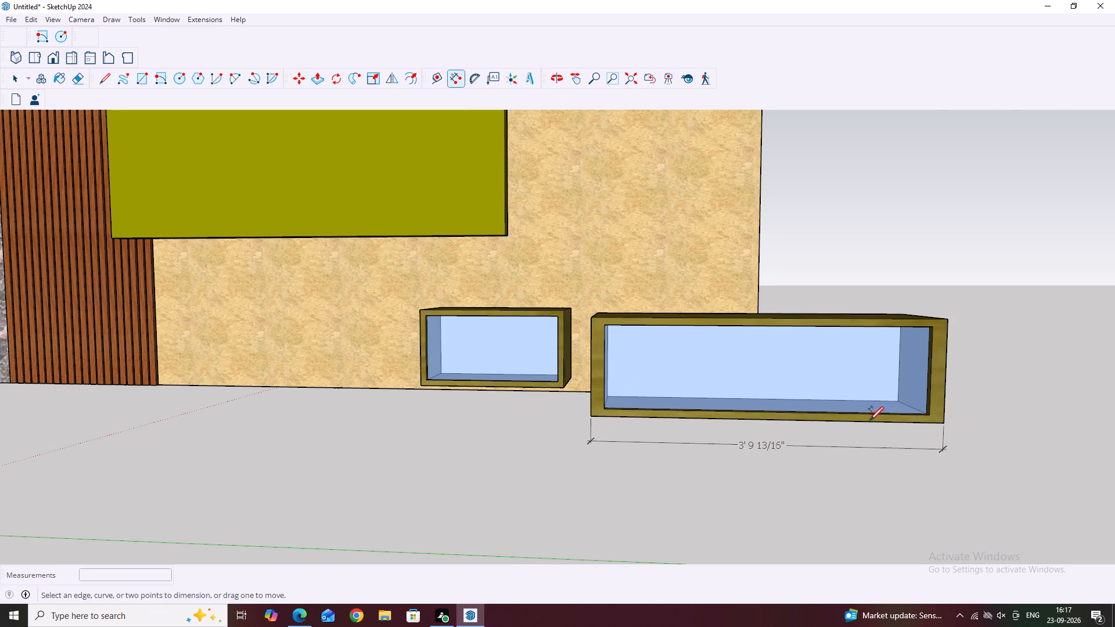
right_click(851, 449)
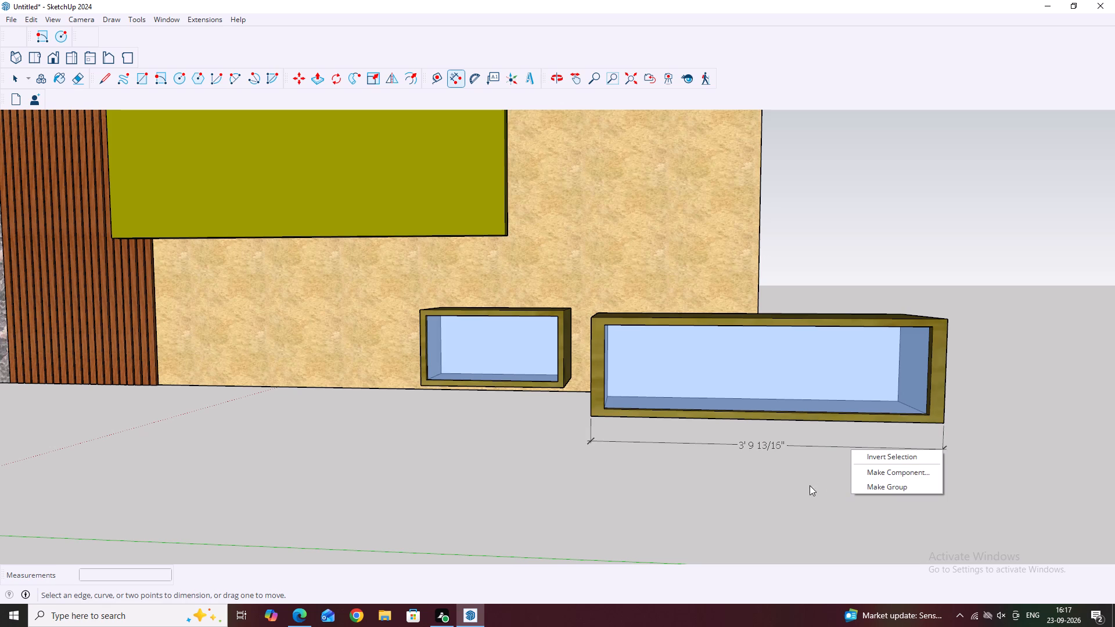
click(811, 478)
key(space)
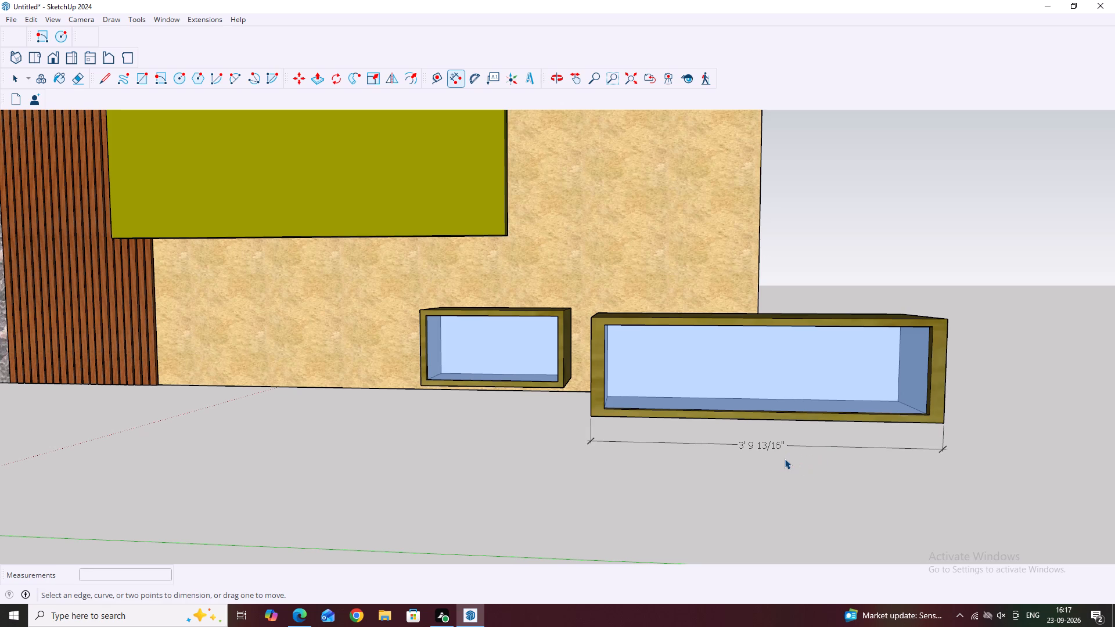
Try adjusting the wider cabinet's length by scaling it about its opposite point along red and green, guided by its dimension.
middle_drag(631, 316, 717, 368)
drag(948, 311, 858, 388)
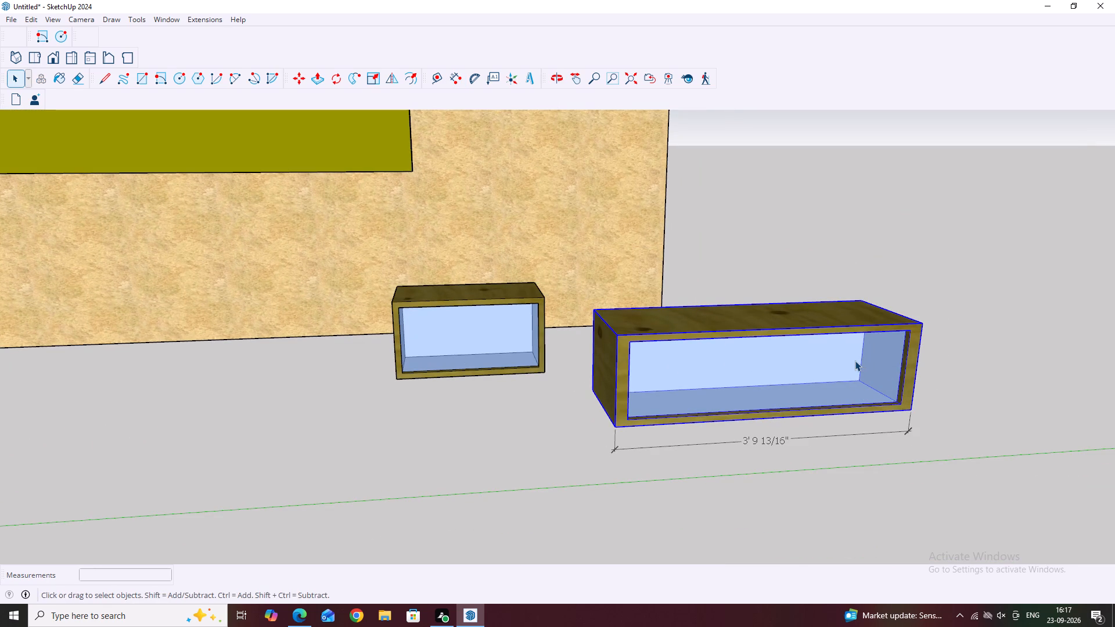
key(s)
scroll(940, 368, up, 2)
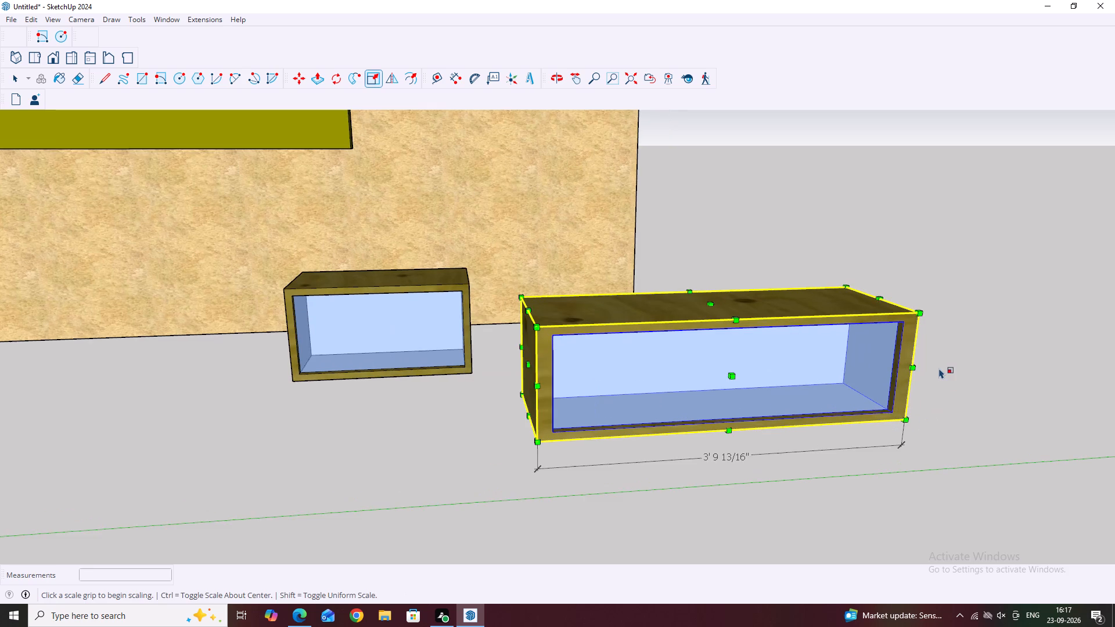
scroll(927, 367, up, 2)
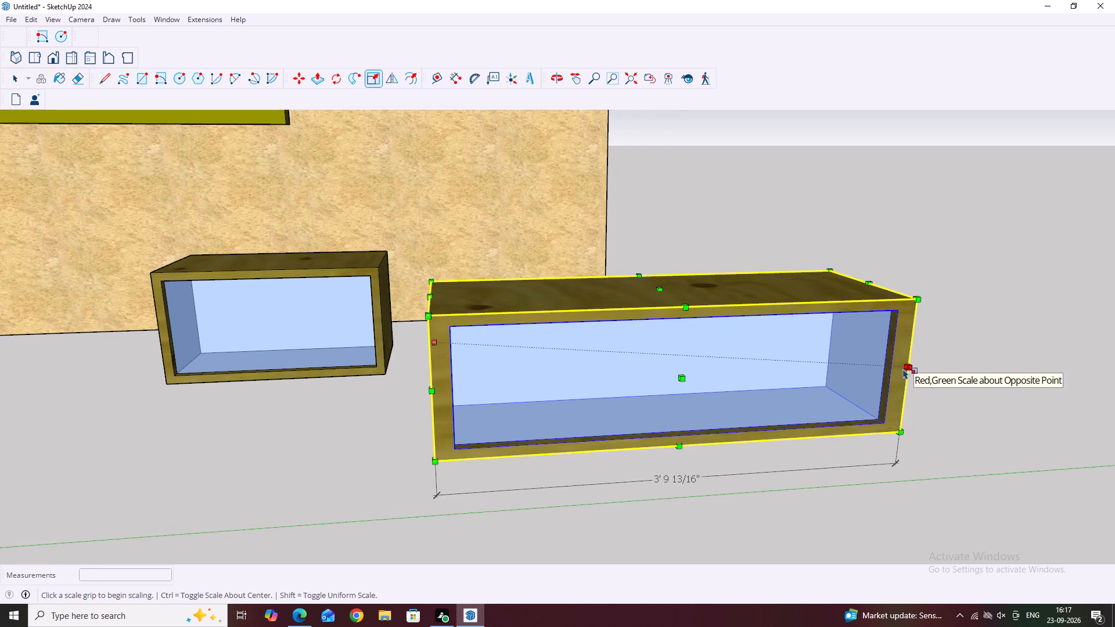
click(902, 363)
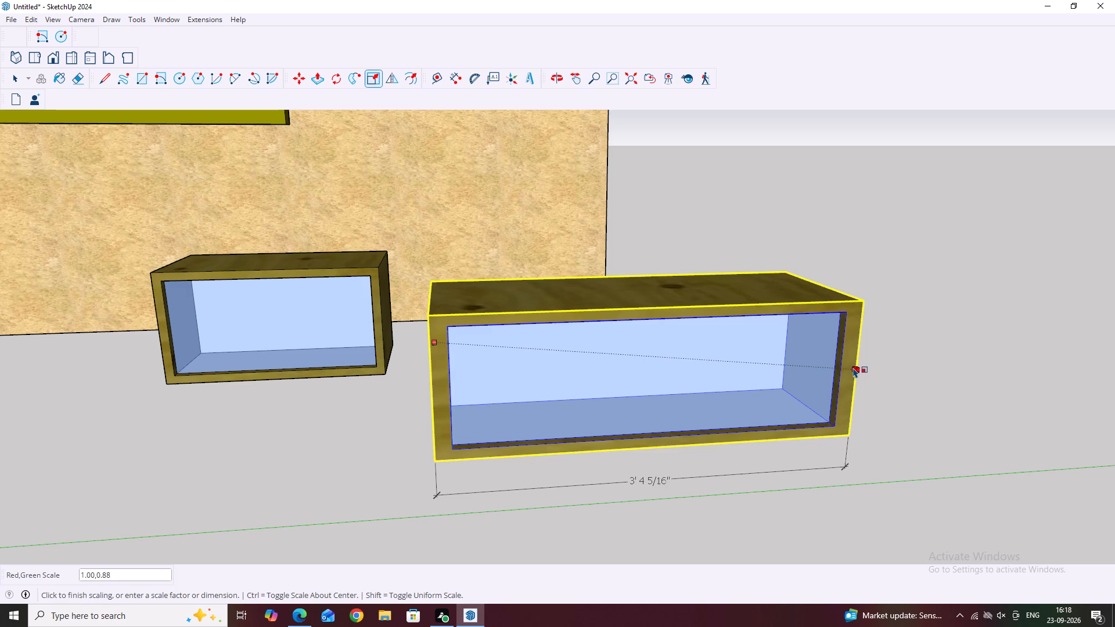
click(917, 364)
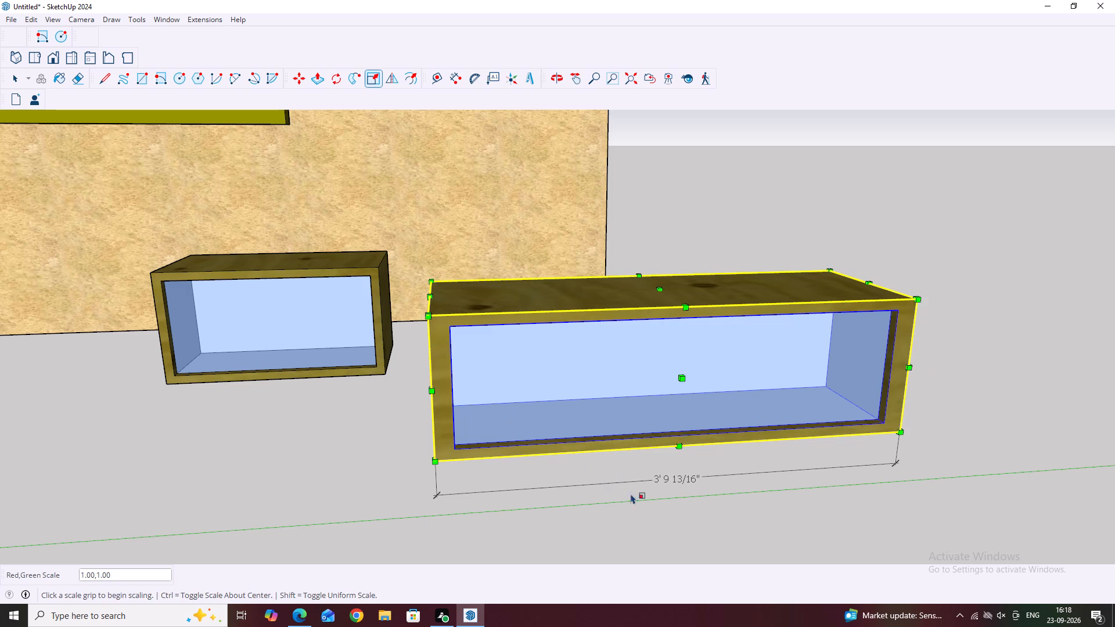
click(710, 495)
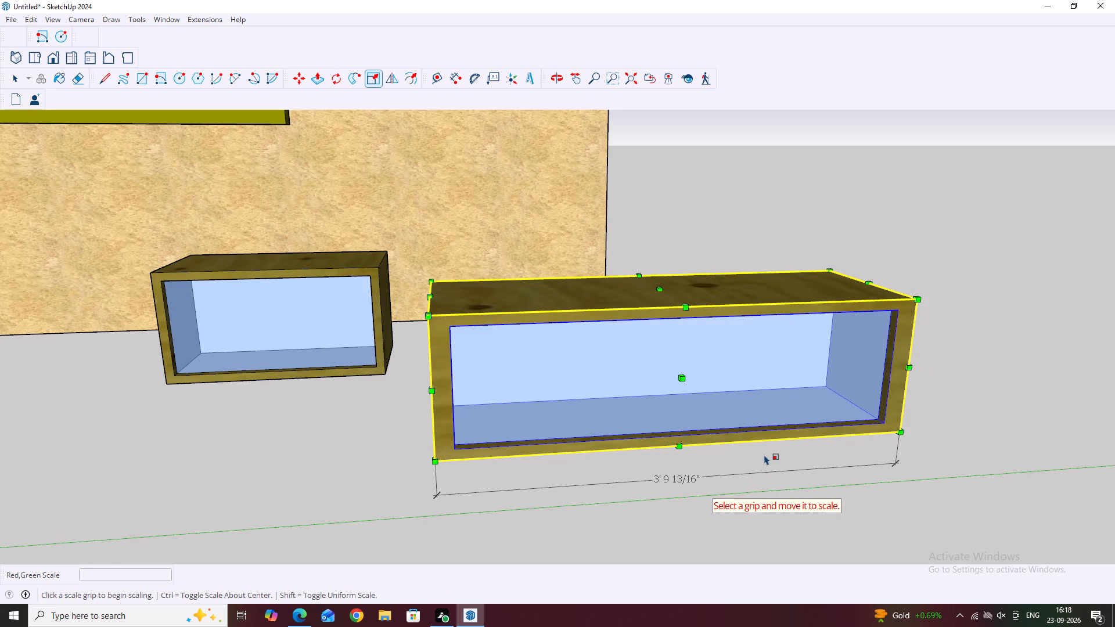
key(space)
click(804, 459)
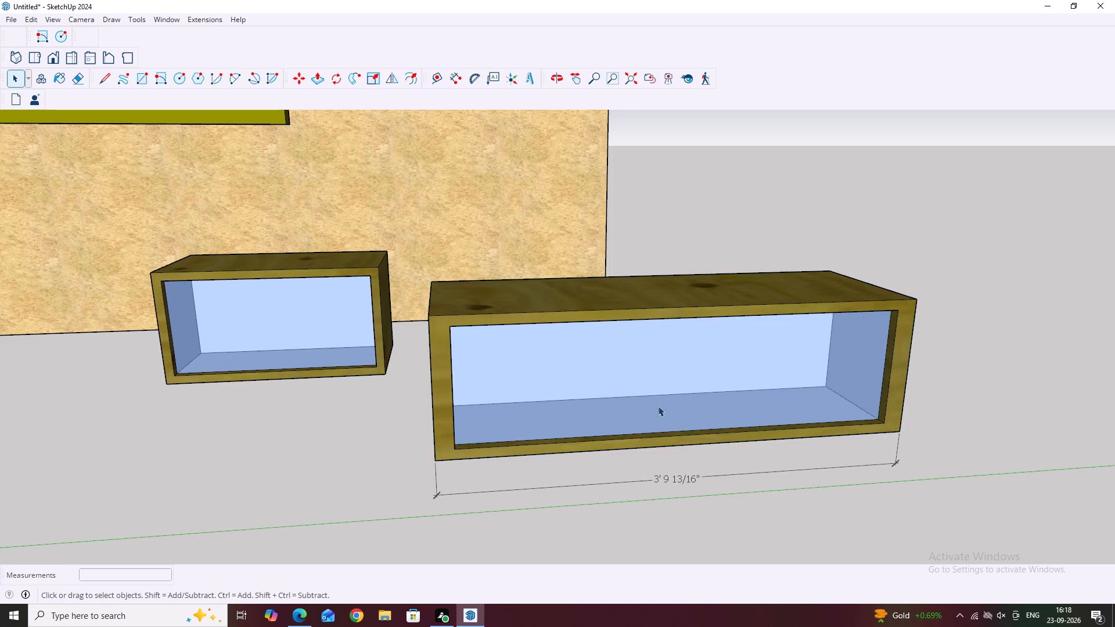
Delete the length dimension below the wider cabinet.
scroll(658, 406, down, 5)
middle_drag(677, 415, 810, 462)
scroll(693, 436, up, 2)
click(714, 433)
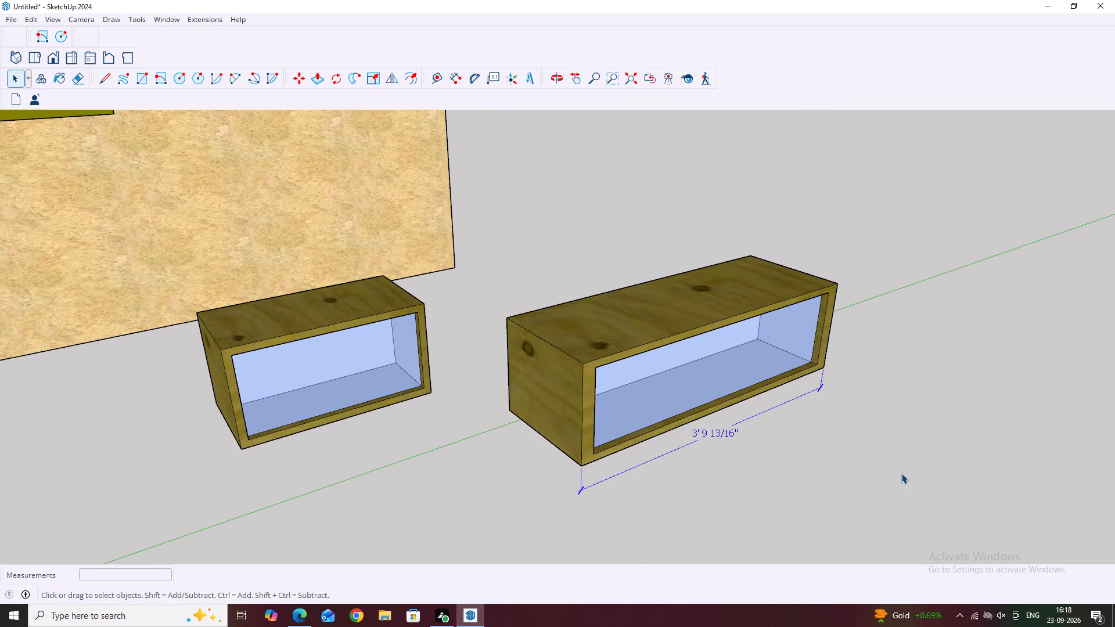
key(Delete)
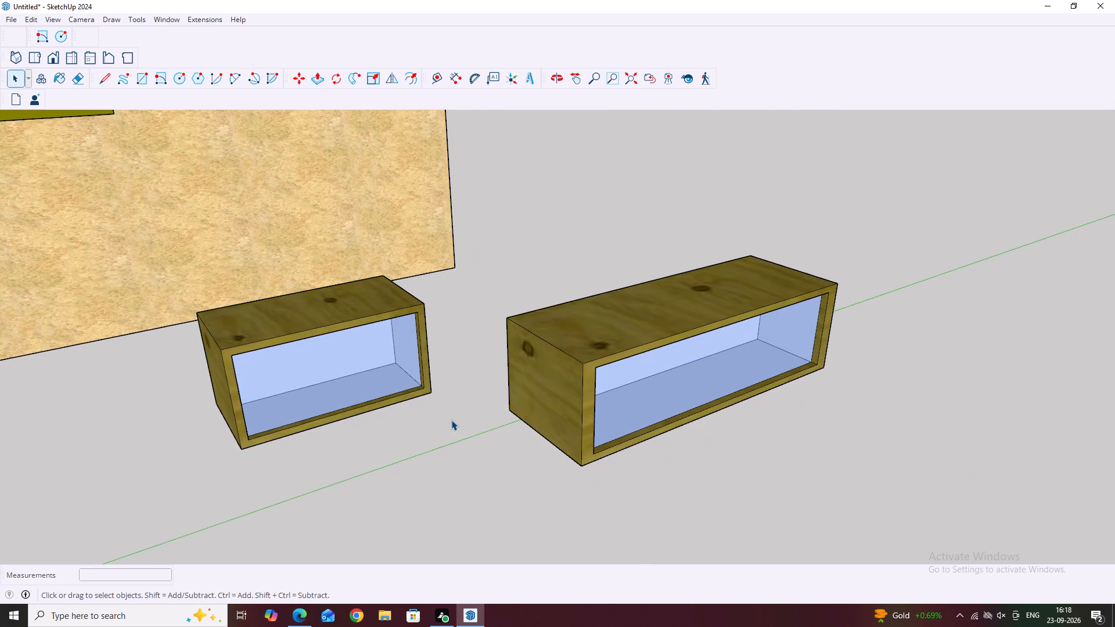
Scale the wider cabinet along red and blue from its bottom front edge, making it taller and deeper about the opposite edge.
middle_drag(695, 363, 657, 307)
scroll(679, 329, up, 1)
middle_drag(743, 406, 623, 233)
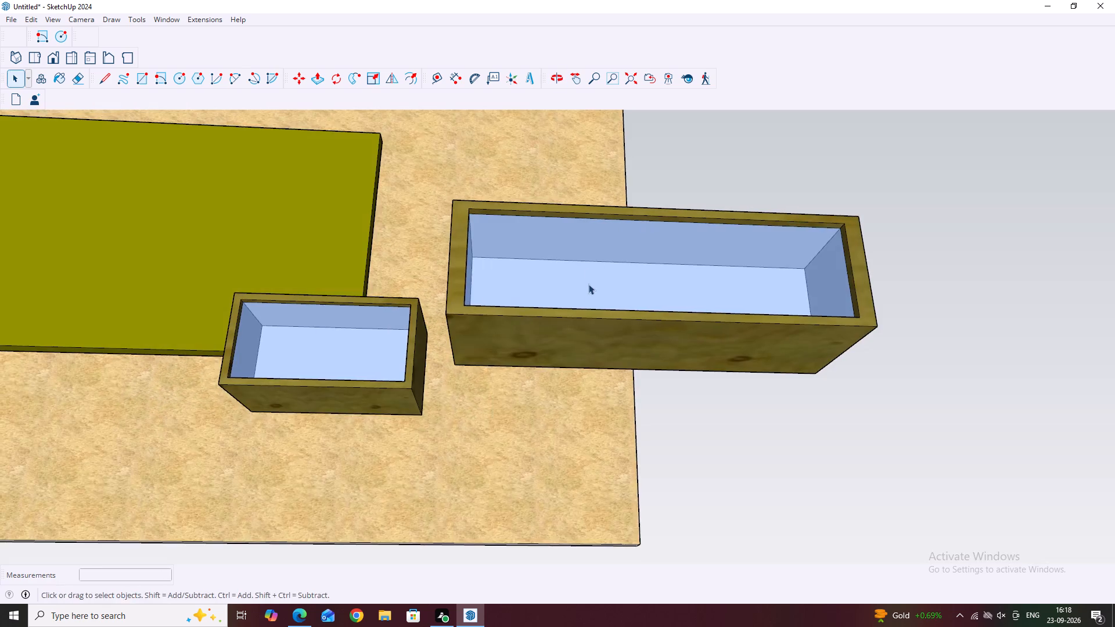
middle_drag(592, 307, 628, 441)
scroll(658, 408, down, 2)
middle_drag(720, 334, 715, 341)
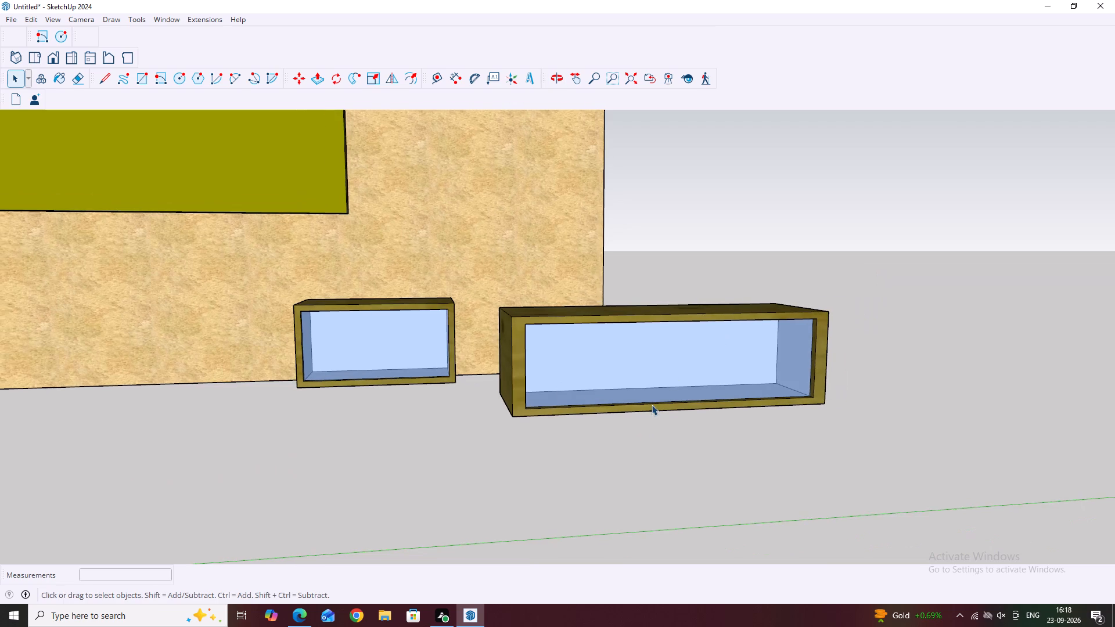
scroll(652, 405, up, 1)
click(662, 398)
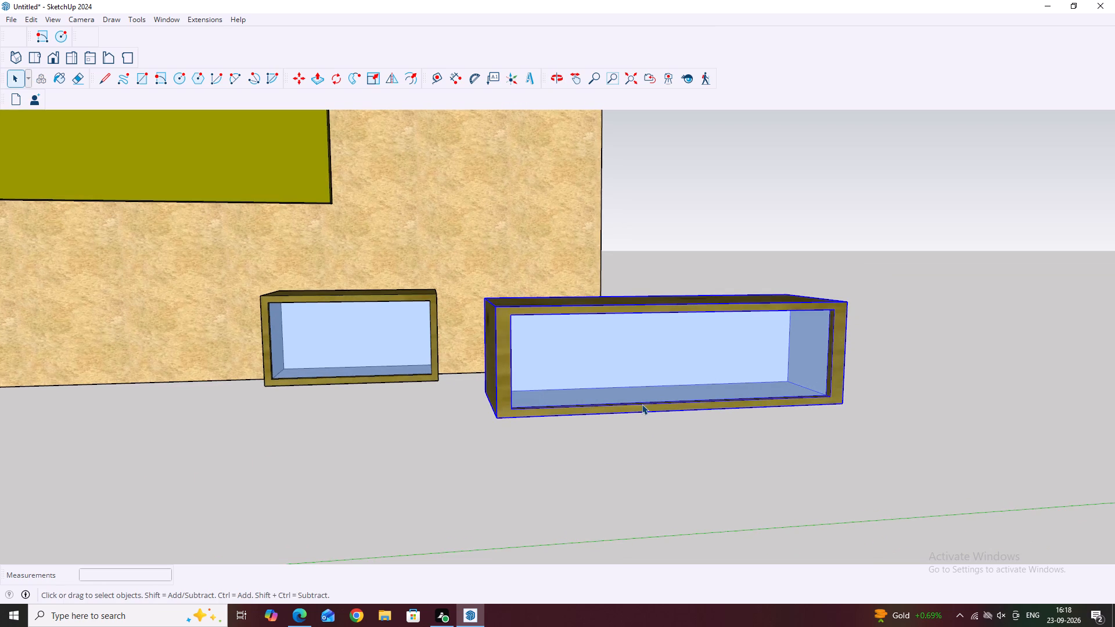
text(SC)
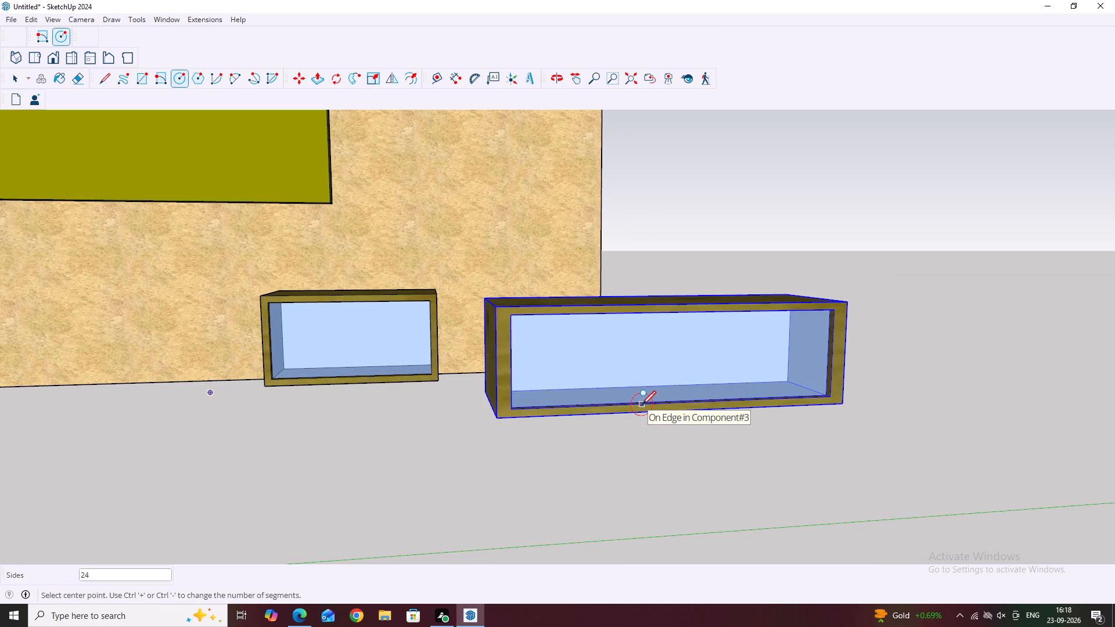
key(Escape)
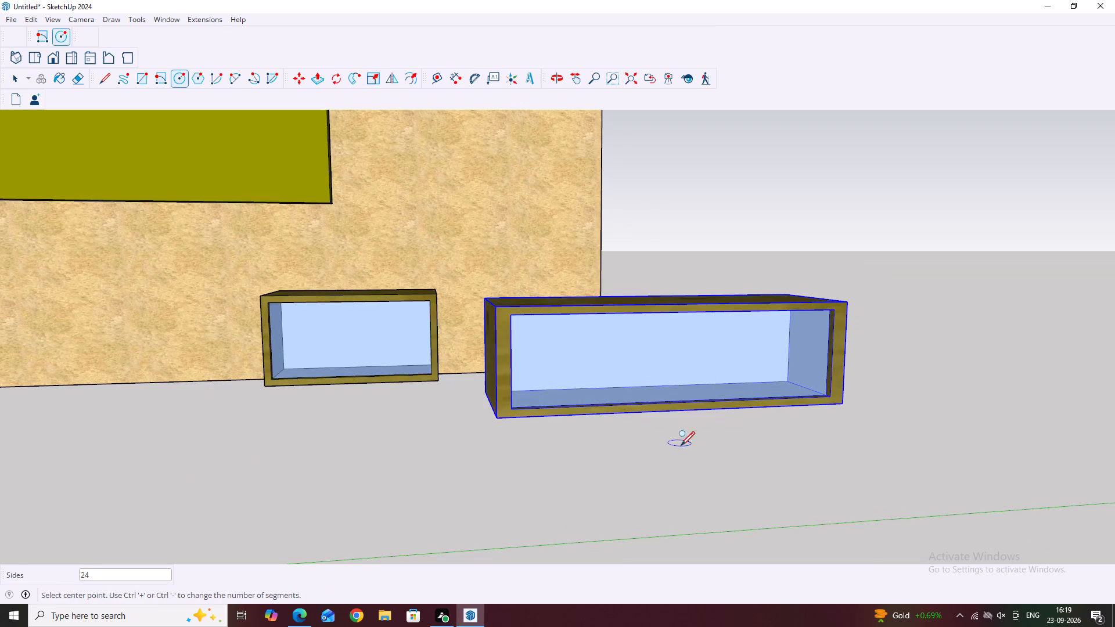
key(space)
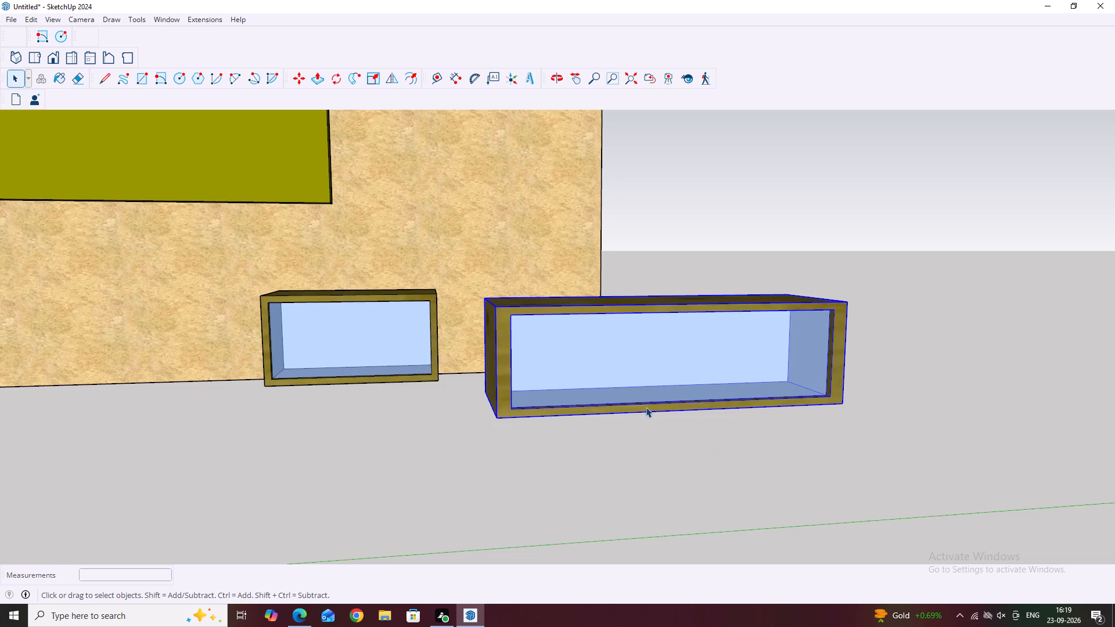
middle_drag(647, 435, 807, 510)
middle_drag(758, 448, 706, 347)
scroll(709, 350, up, 1)
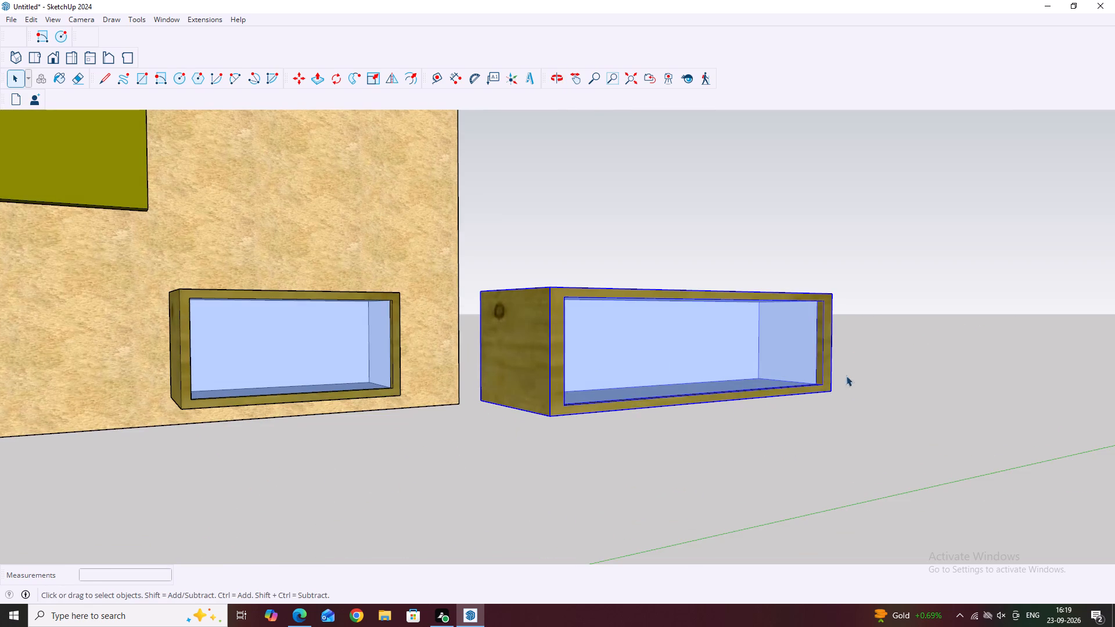
middle_drag(744, 302, 675, 276)
middle_drag(997, 427, 1005, 448)
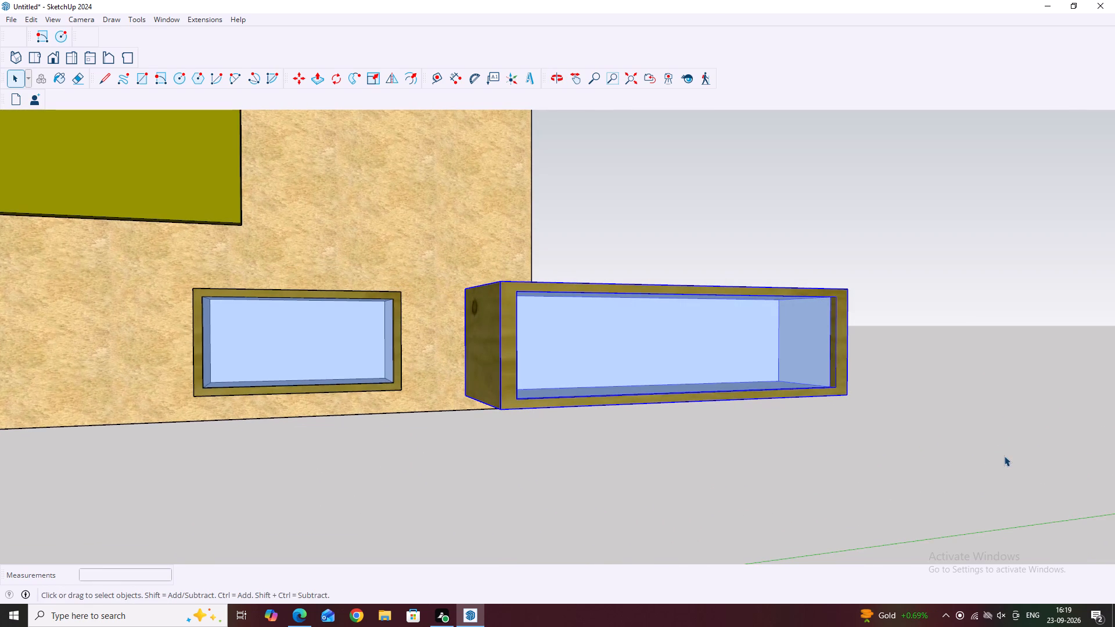
key(s)
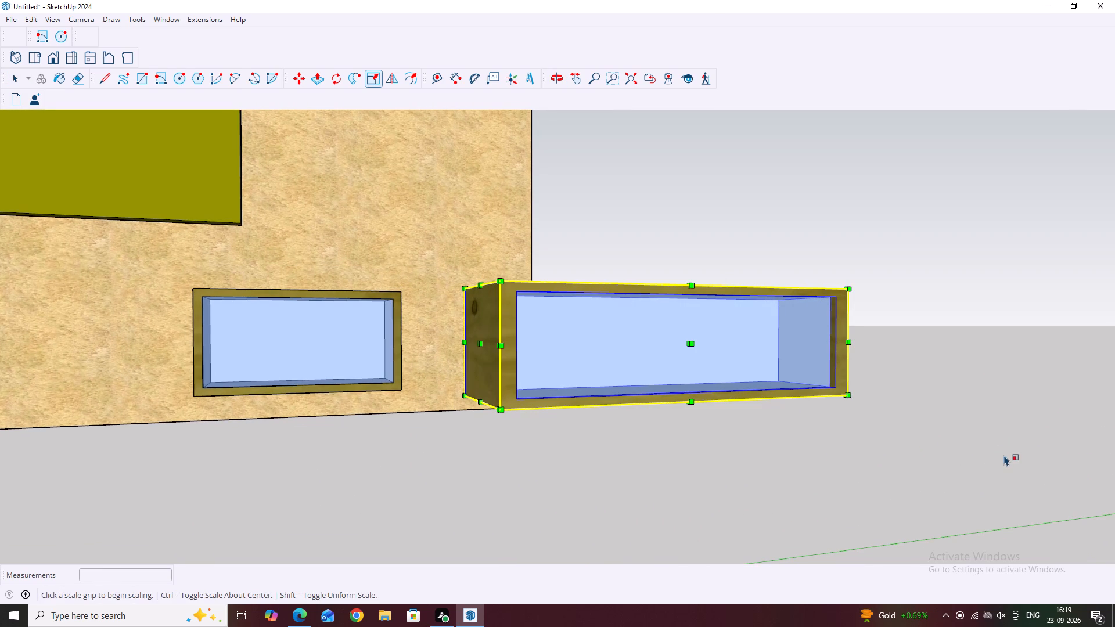
click(689, 402)
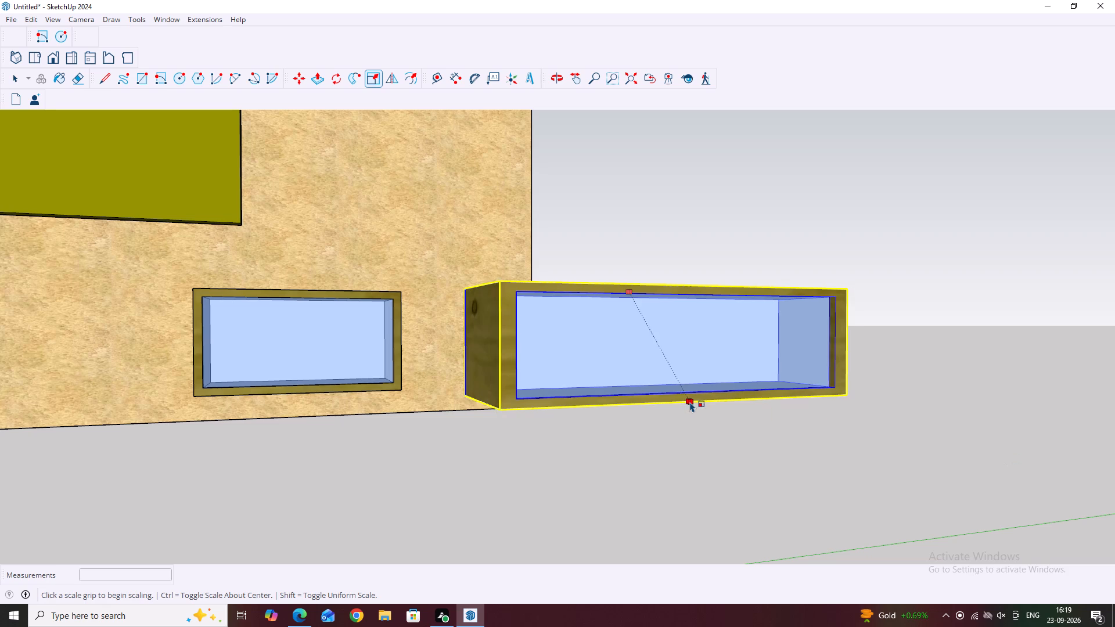
click(686, 442)
scroll(671, 400, down, 3)
middle_drag(853, 367, 857, 370)
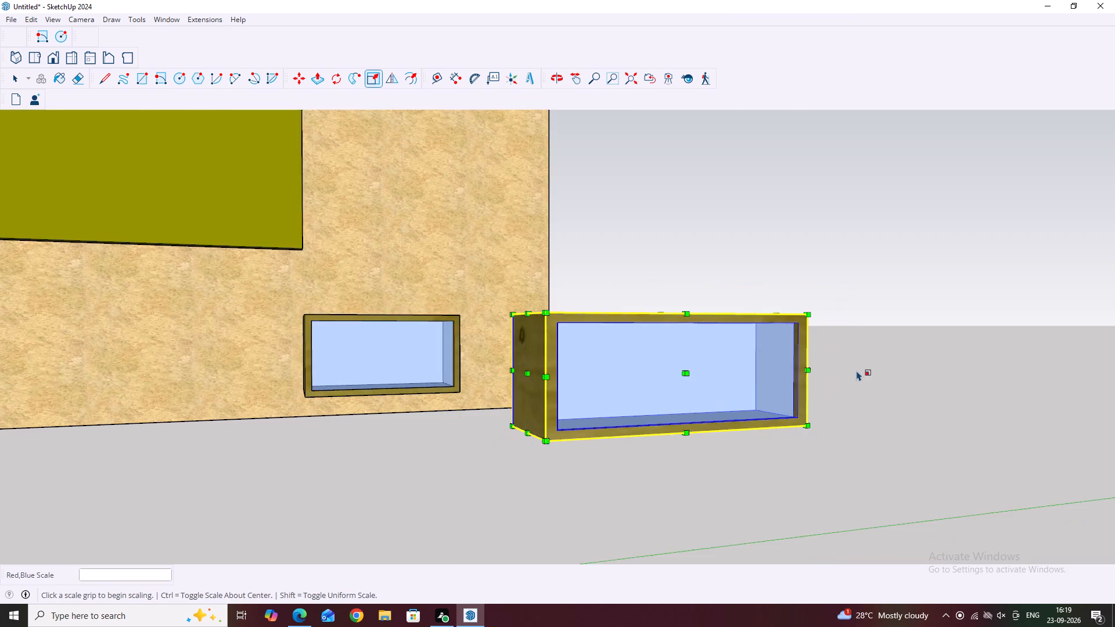
middle_drag(857, 370, 693, 470)
right_click(800, 421)
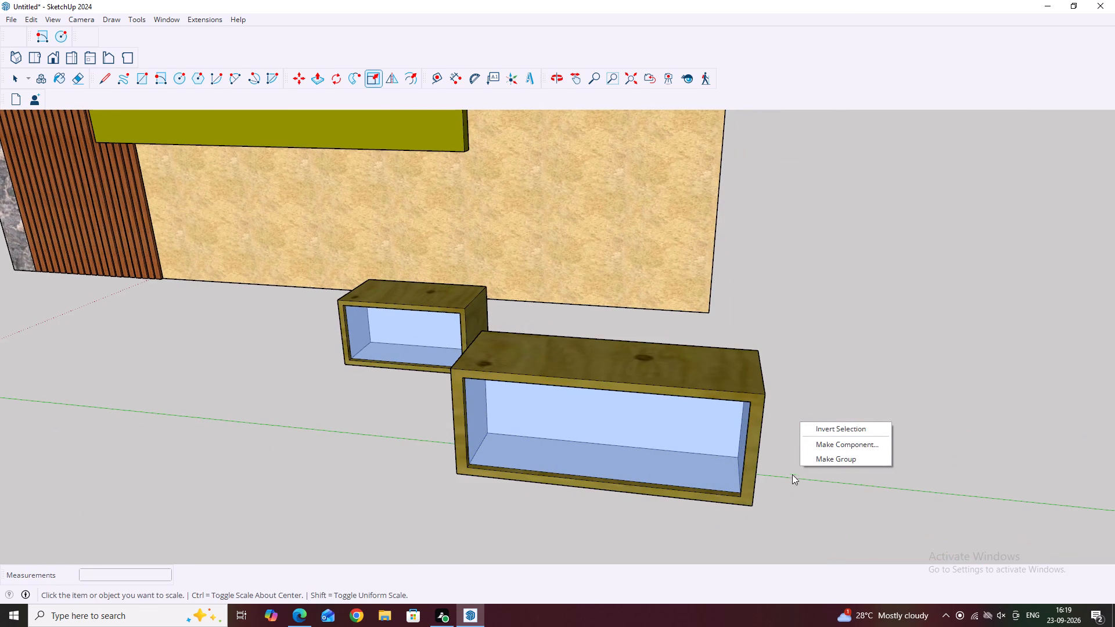
click(790, 478)
click(793, 470)
key(space)
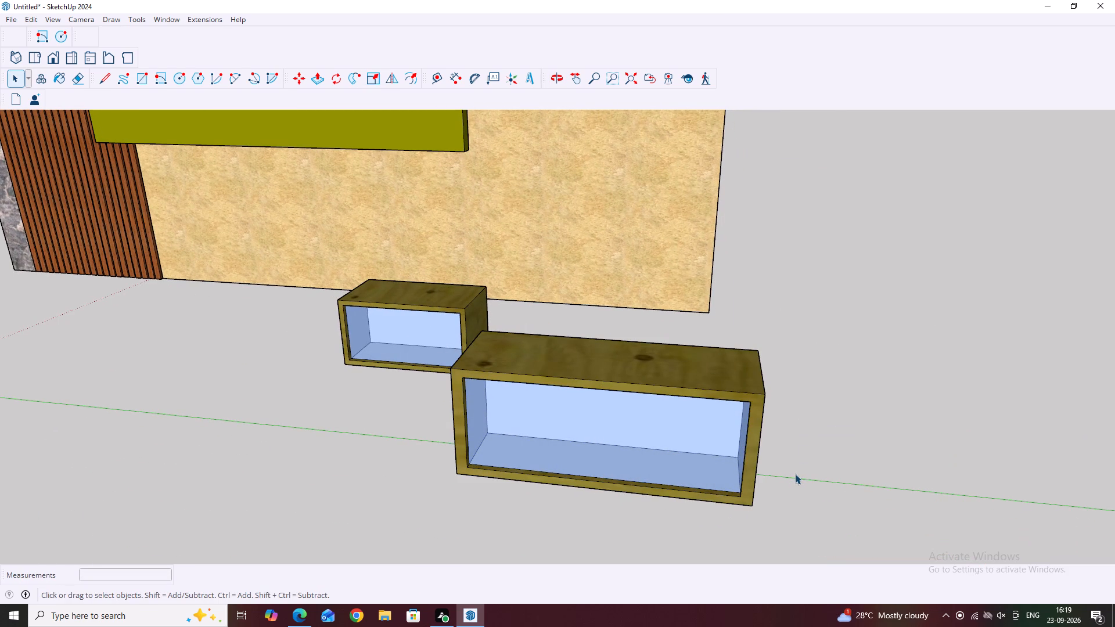
Move the smaller cabinet about 17' 11" away from the TV wall, well clear of the enlarged cabinet.
middle_drag(680, 381, 884, 293)
middle_drag(497, 313, 636, 369)
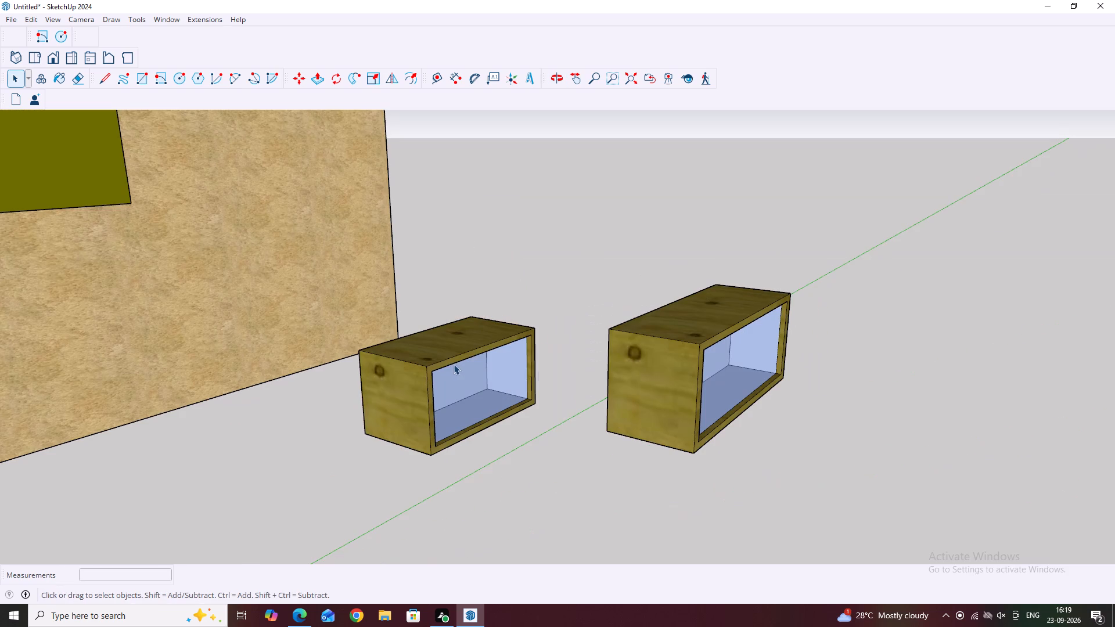
click(451, 365)
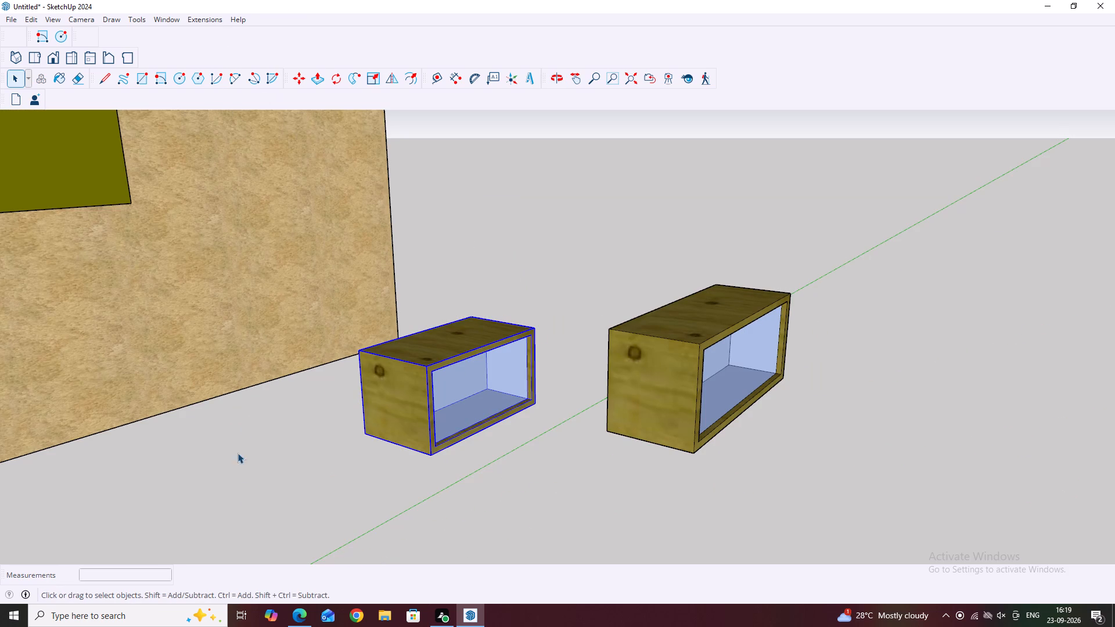
key(m)
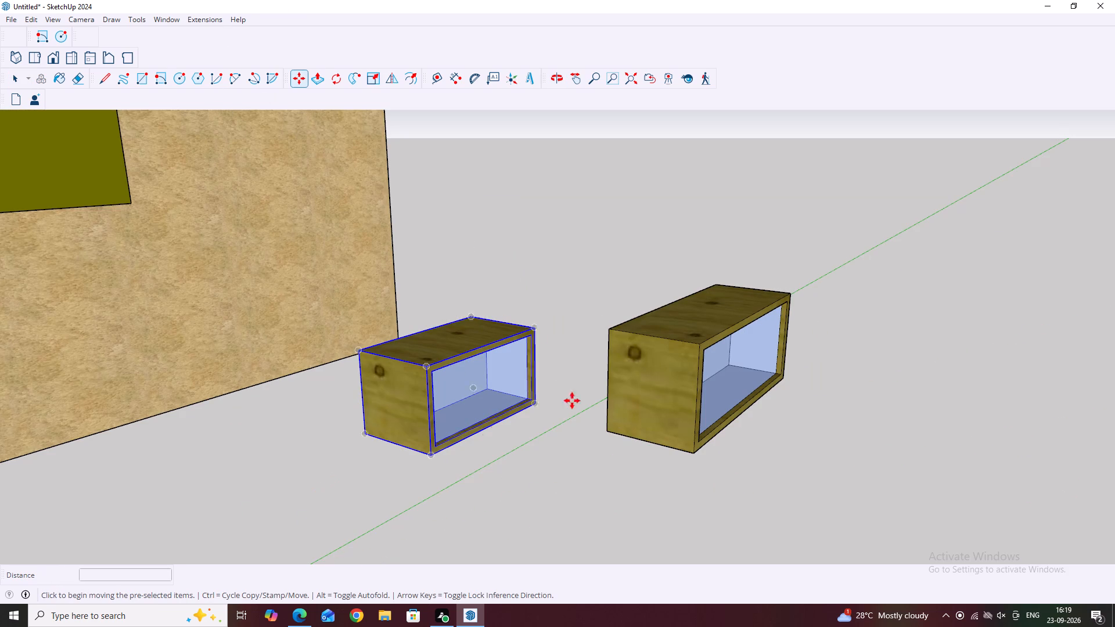
click(438, 426)
click(617, 236)
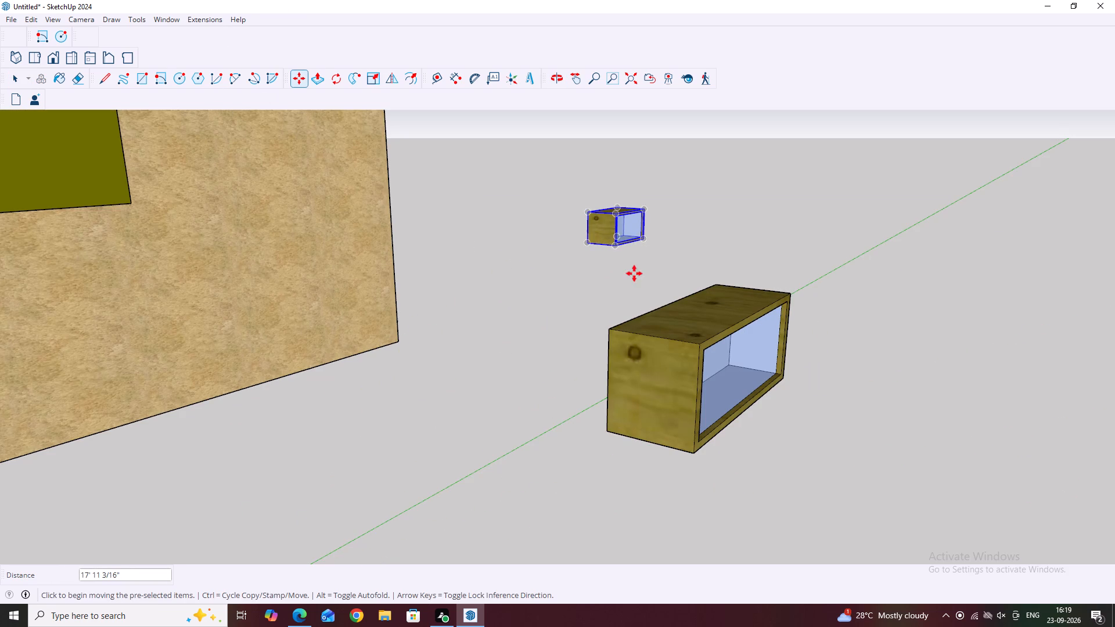
right_click(535, 310)
click(503, 417)
click(506, 413)
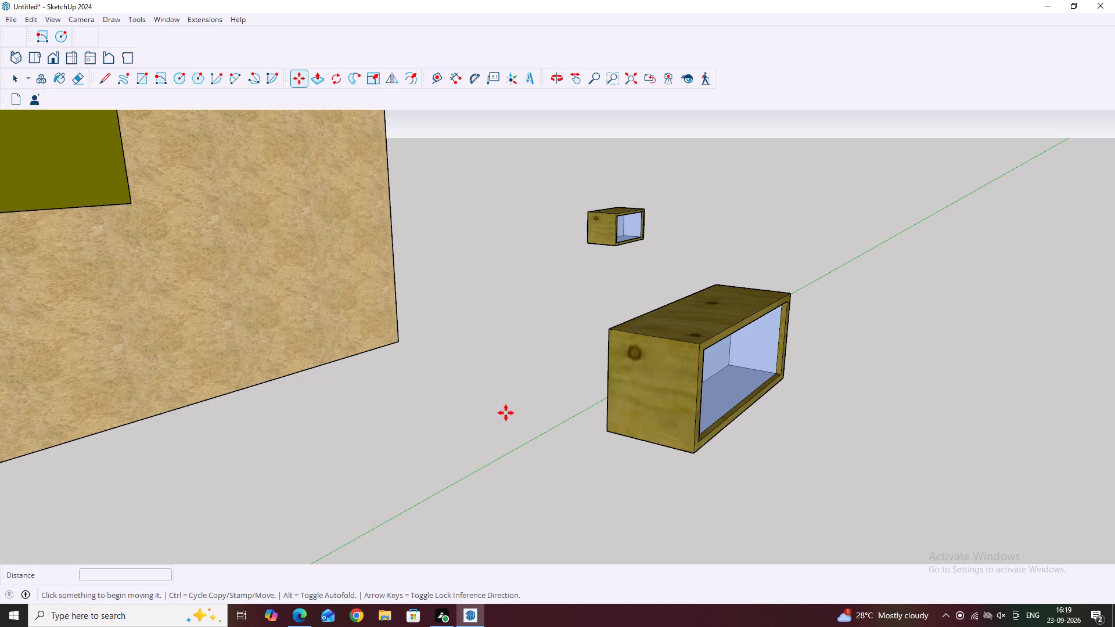
key(space)
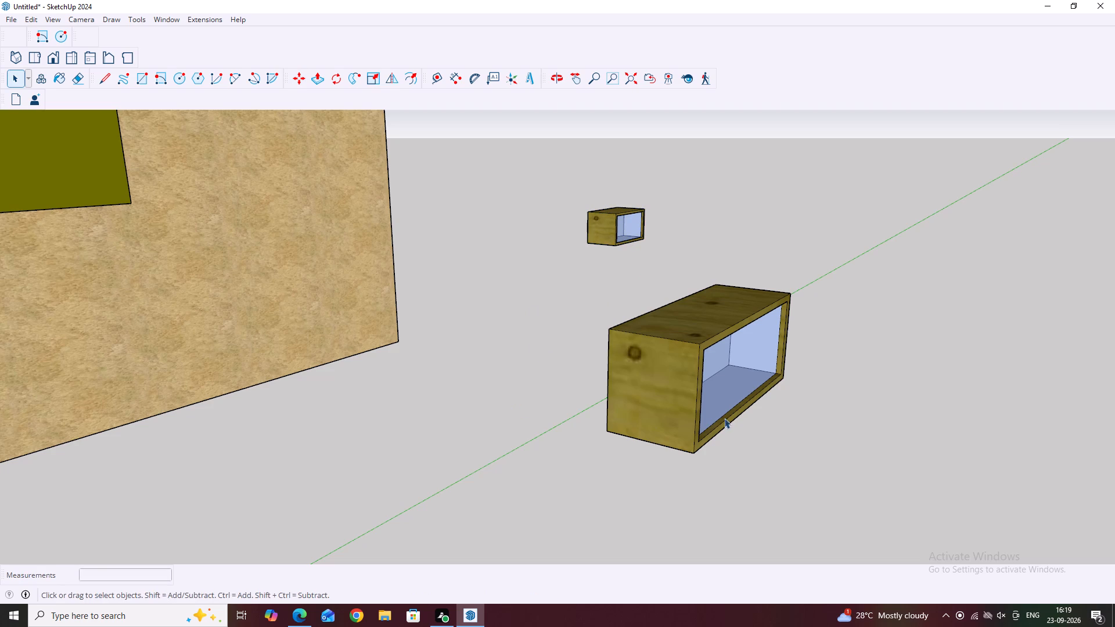
Move the enlarged cabinet about 15' onto the TV wall, under the TV panel's lower corner where the slatted cladding ends.
middle_drag(729, 406, 634, 365)
scroll(590, 326, down, 3)
middle_drag(172, 257, 195, 264)
scroll(195, 264, down, 4)
scroll(383, 258, down, 8)
middle_drag(467, 282, 470, 302)
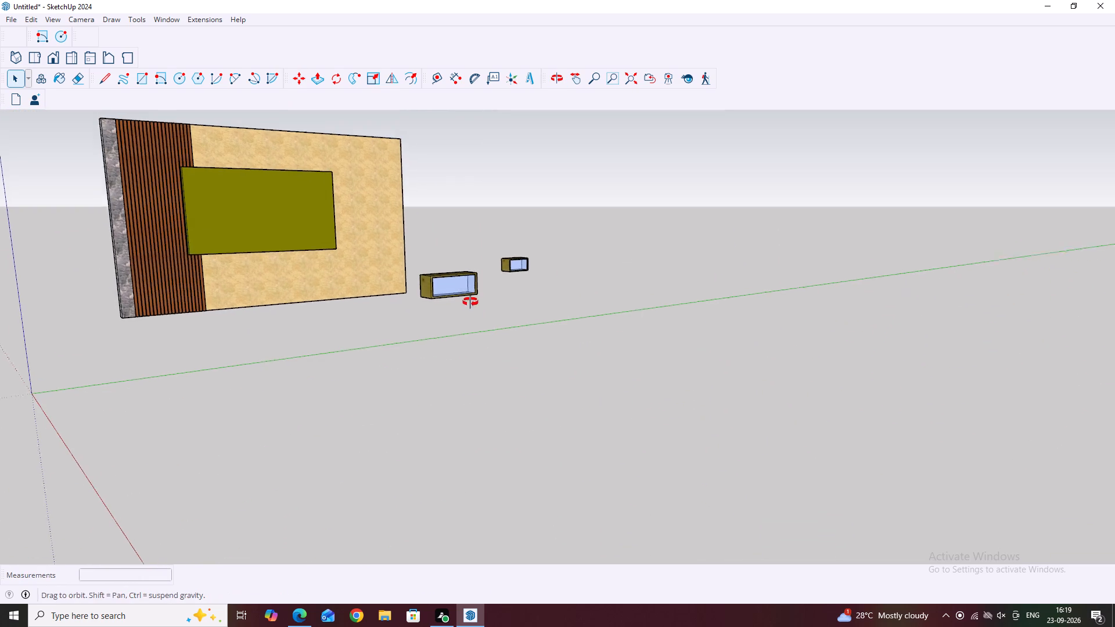
middle_drag(470, 302, 466, 324)
middle_drag(544, 284, 528, 298)
middle_drag(485, 294, 469, 298)
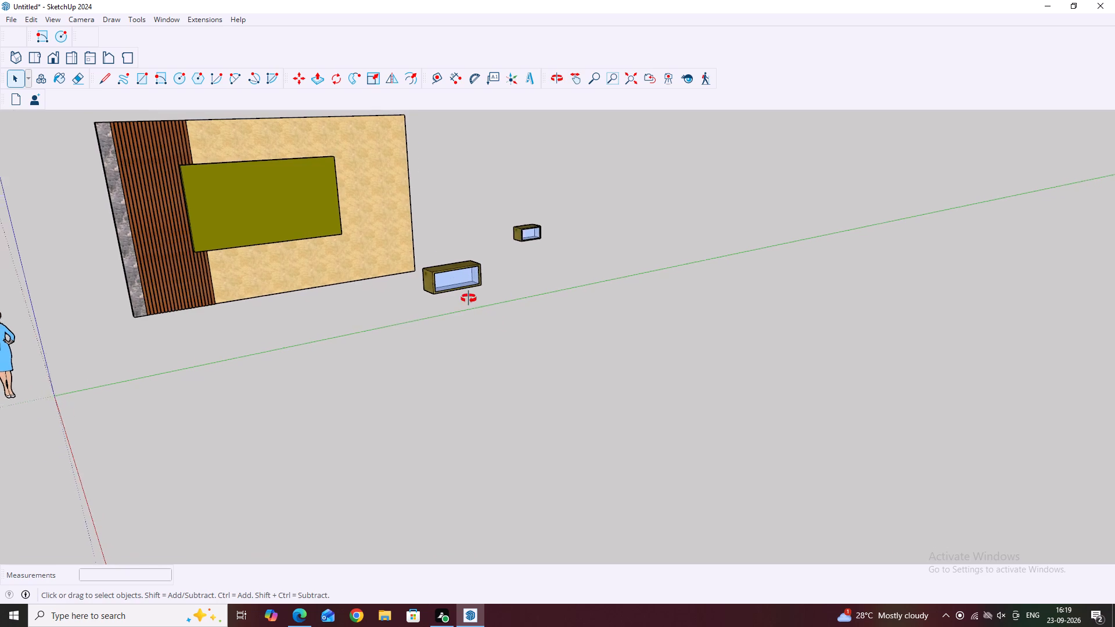
middle_drag(469, 298, 415, 301)
scroll(486, 283, up, 2)
middle_drag(562, 266, 508, 304)
scroll(444, 277, down, 1)
scroll(436, 272, up, 3)
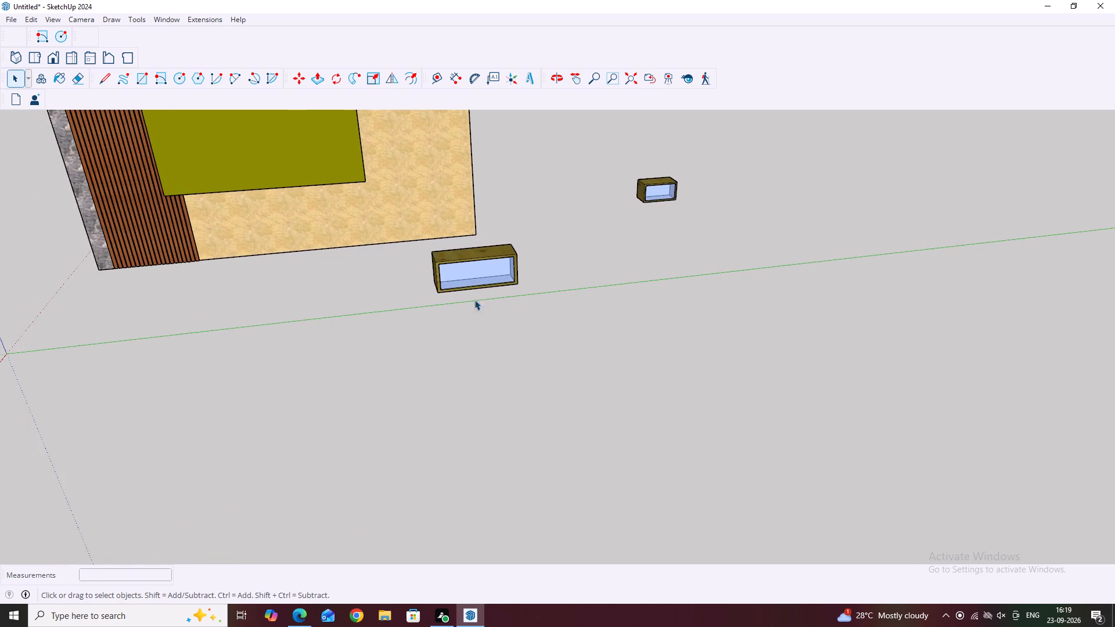
scroll(445, 302, up, 2)
click(502, 276)
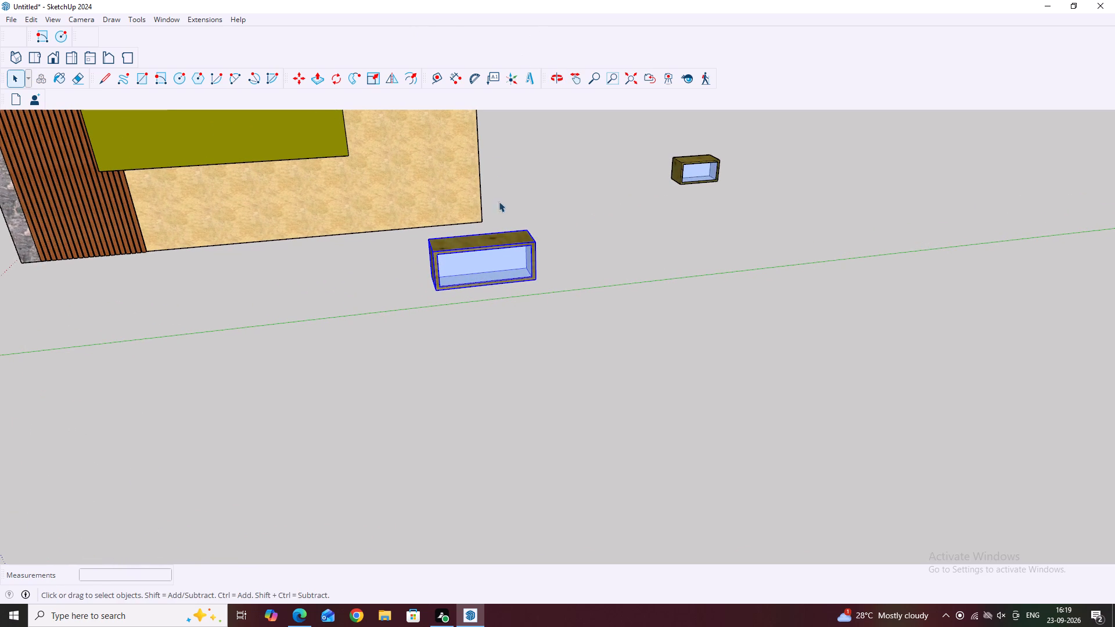
scroll(449, 91, up, 2)
scroll(304, 96, up, 2)
key(m)
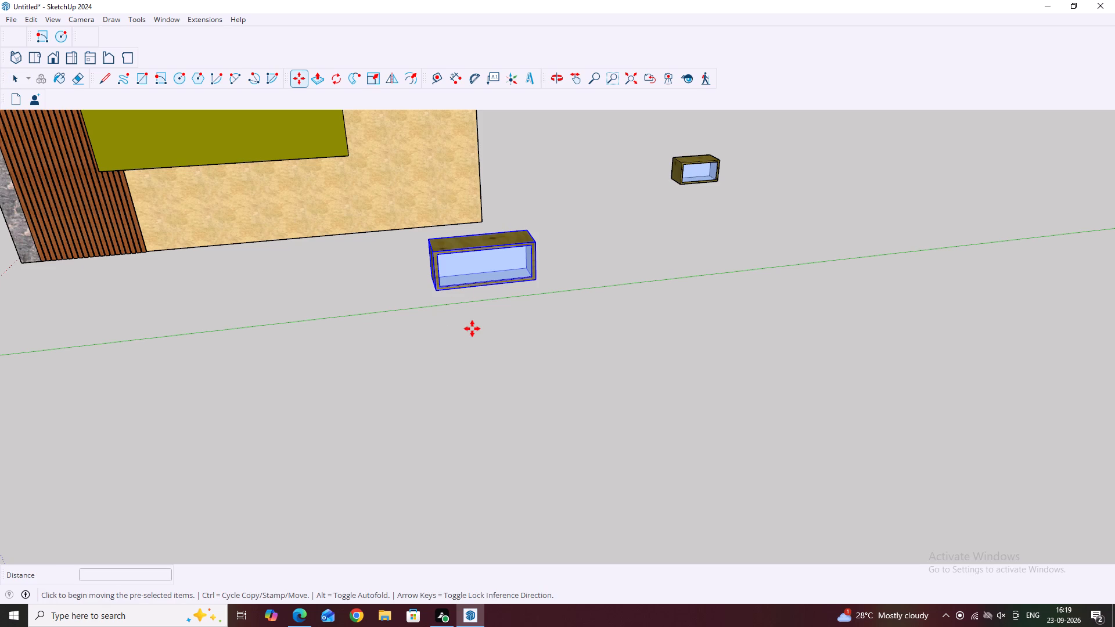
middle_drag(425, 255, 524, 232)
scroll(459, 246, up, 2)
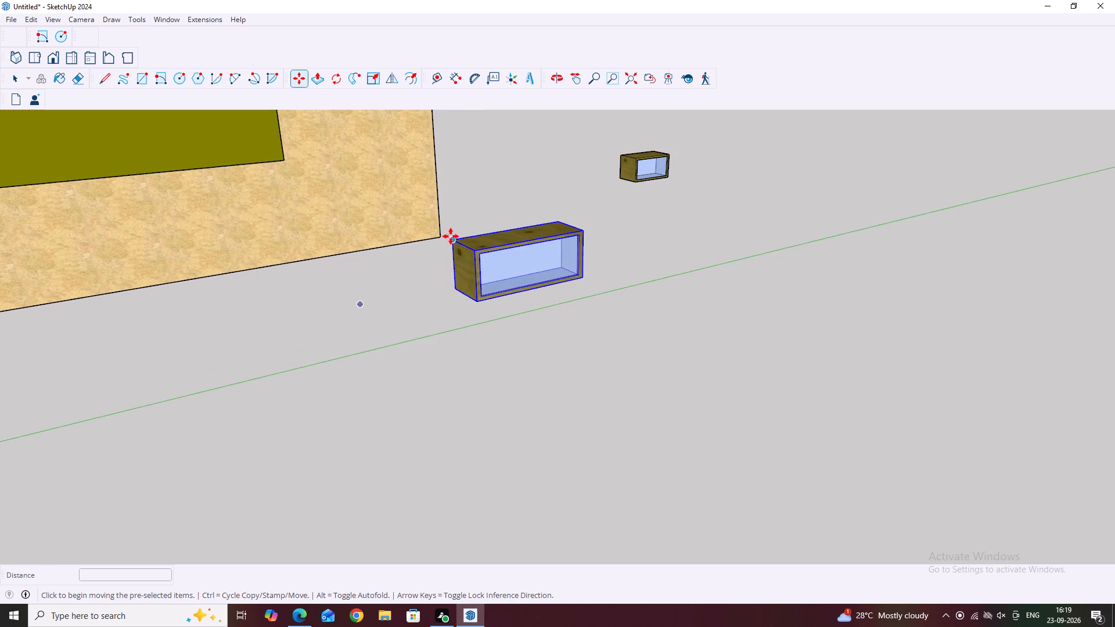
drag(451, 237, 458, 235)
scroll(477, 230, down, 4)
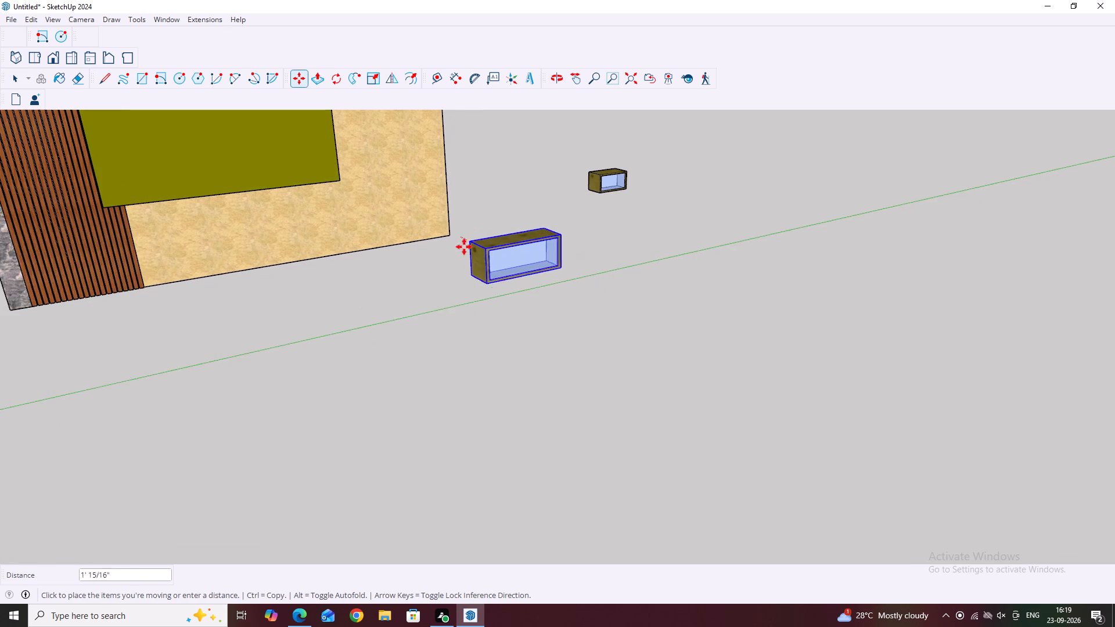
scroll(462, 246, up, 1)
scroll(48, 275, up, 1)
middle_drag(93, 255, 289, 221)
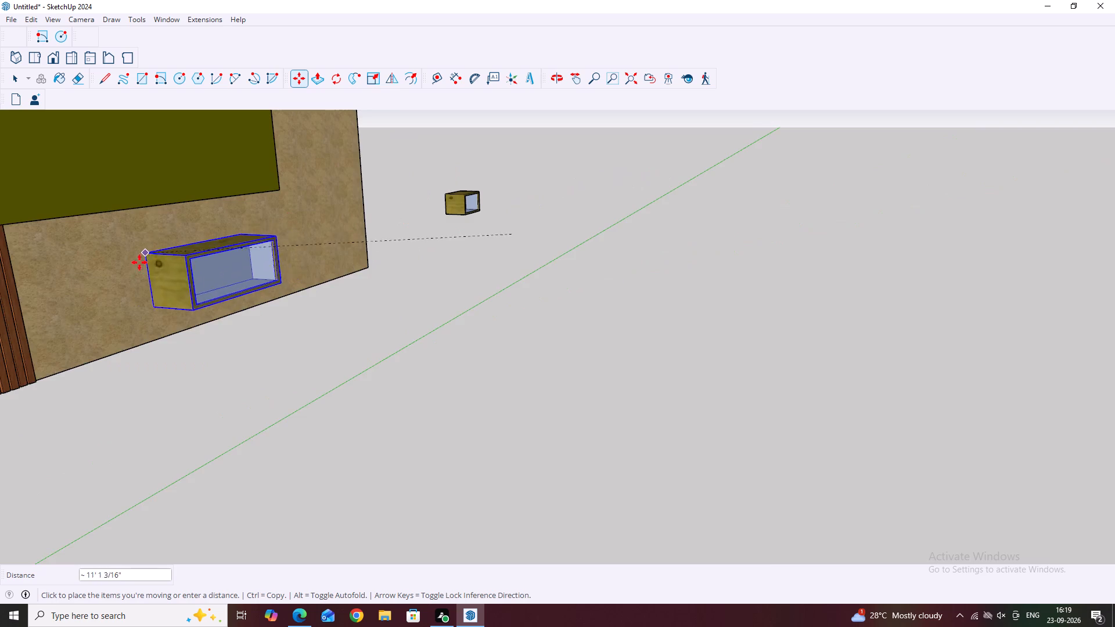
scroll(139, 263, down, 10)
scroll(77, 268, up, 7)
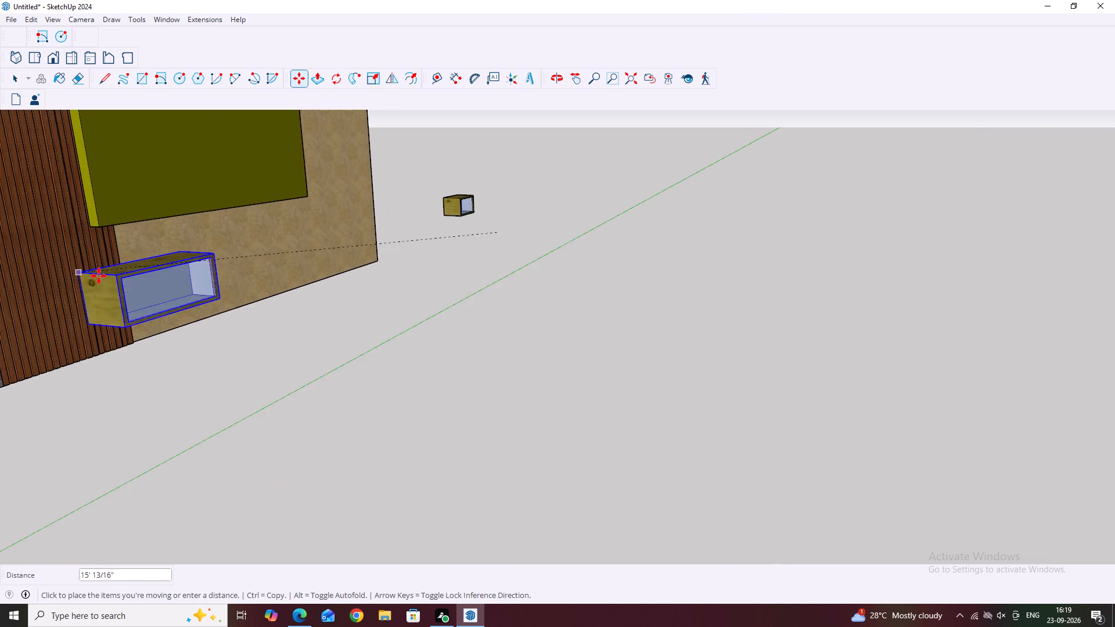
scroll(99, 276, up, 2)
click(90, 264)
Shift the enlarged cabinet about 7/16" outward so its back edge clears the wooden slats.
scroll(322, 331, down, 5)
middle_drag(208, 318, 319, 349)
scroll(173, 358, up, 11)
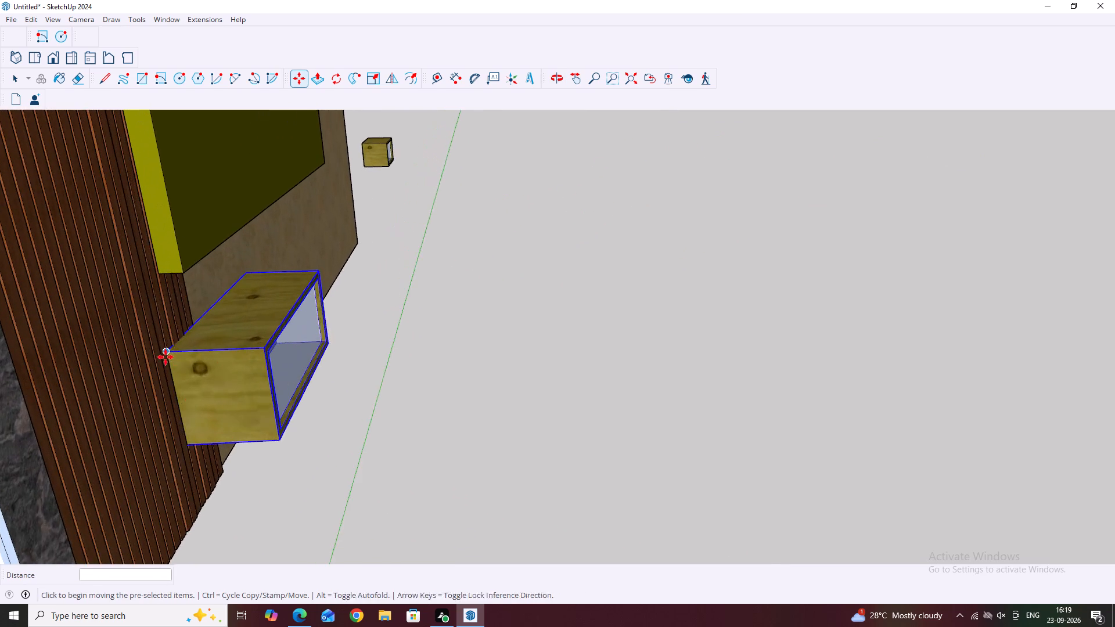
middle_drag(166, 358, 234, 372)
scroll(185, 401, up, 8)
middle_drag(161, 403, 160, 403)
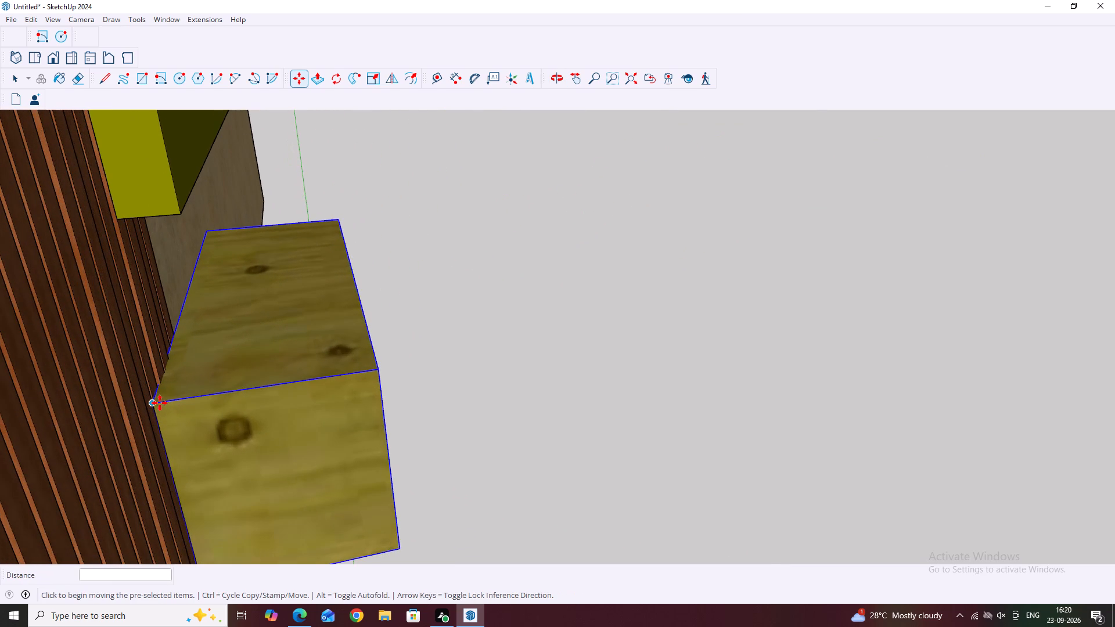
middle_drag(160, 403, 228, 388)
scroll(184, 402, down, 18)
middle_drag(841, 286, 707, 298)
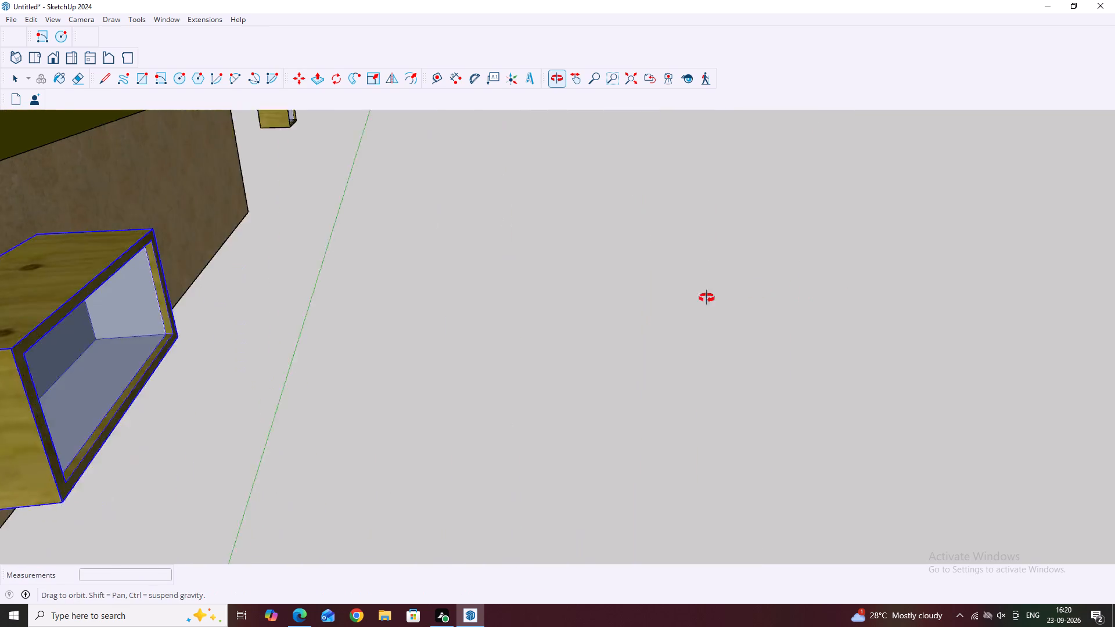
middle_drag(707, 298, 654, 311)
scroll(408, 325, down, 5)
scroll(592, 318, down, 3)
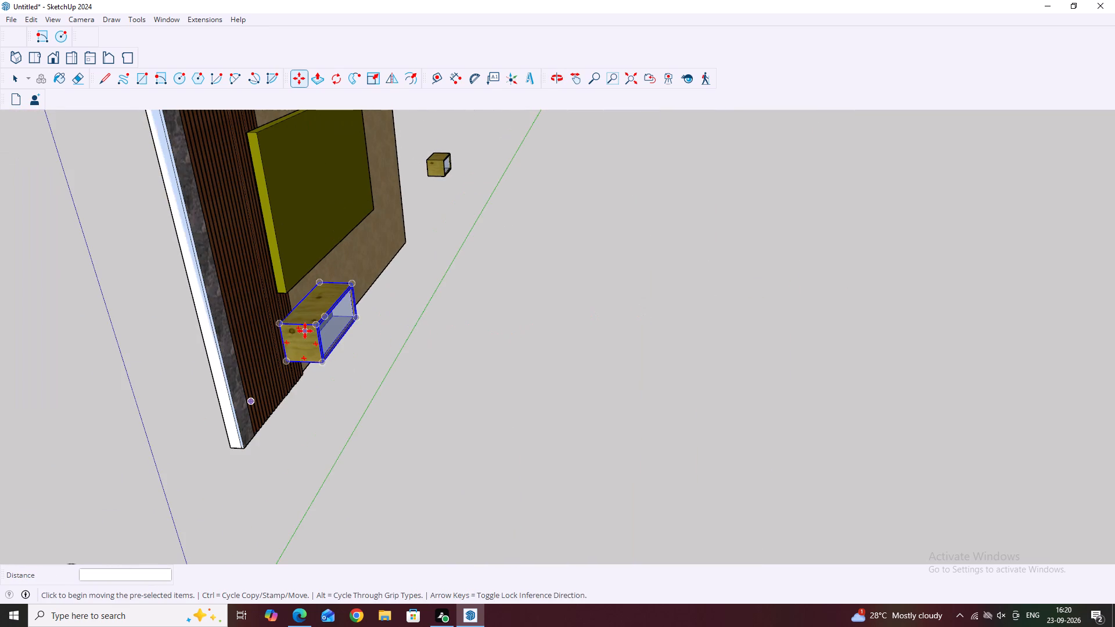
scroll(305, 331, up, 12)
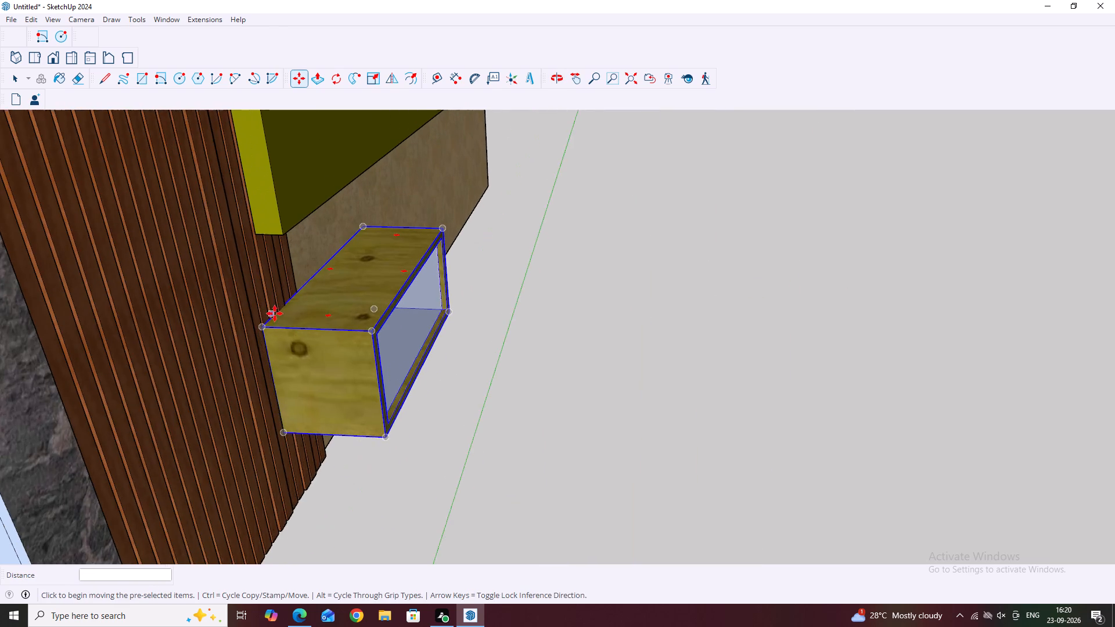
scroll(286, 294, up, 7)
click(296, 297)
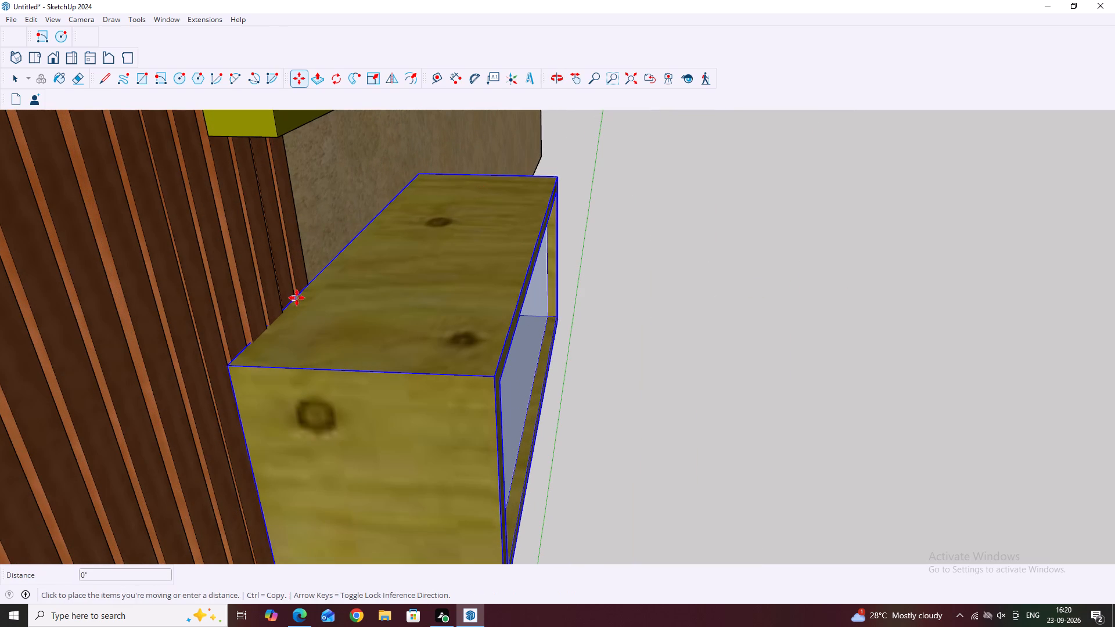
click(300, 300)
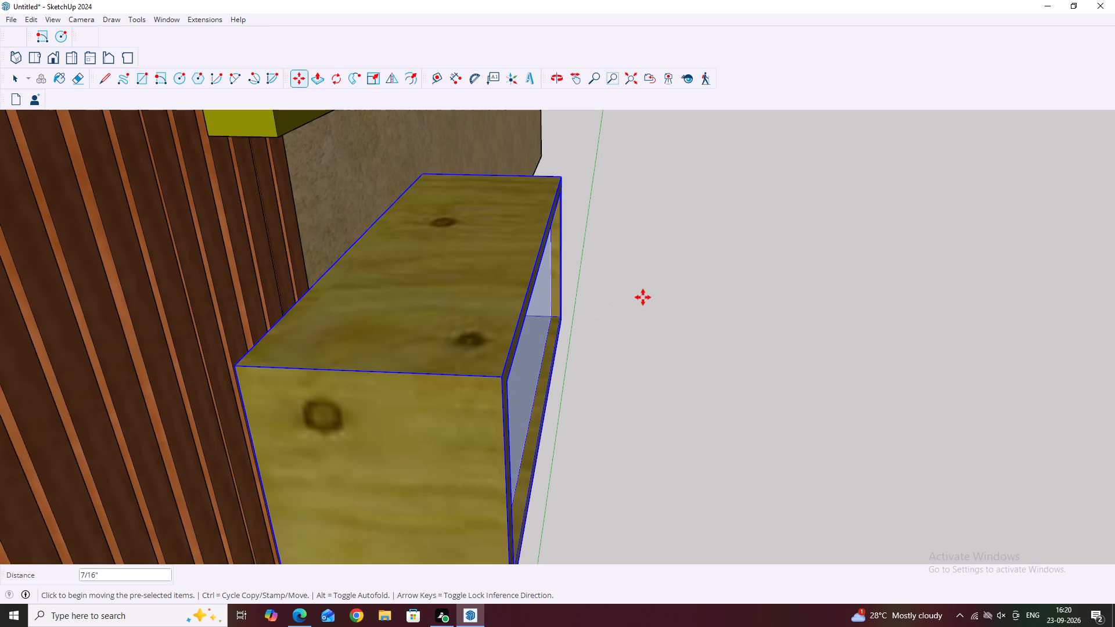
key(space)
Examine the enlarged cabinet's placement against the slats, the TV panel and the whole wall from several angles.
scroll(628, 291, down, 5)
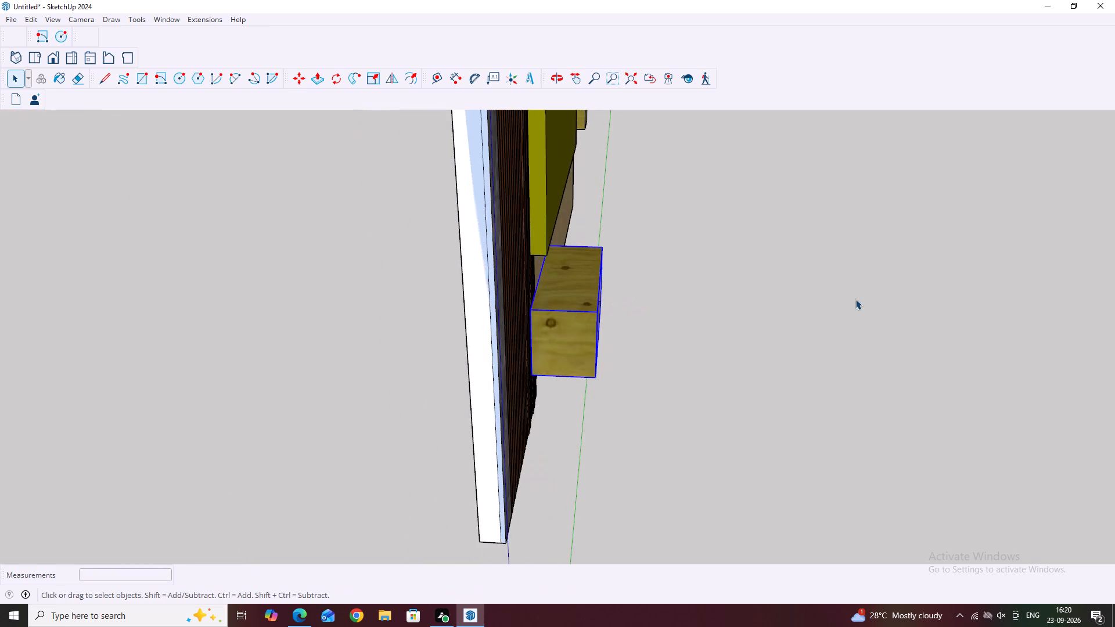
middle_drag(850, 280, 710, 383)
middle_drag(648, 250, 547, 292)
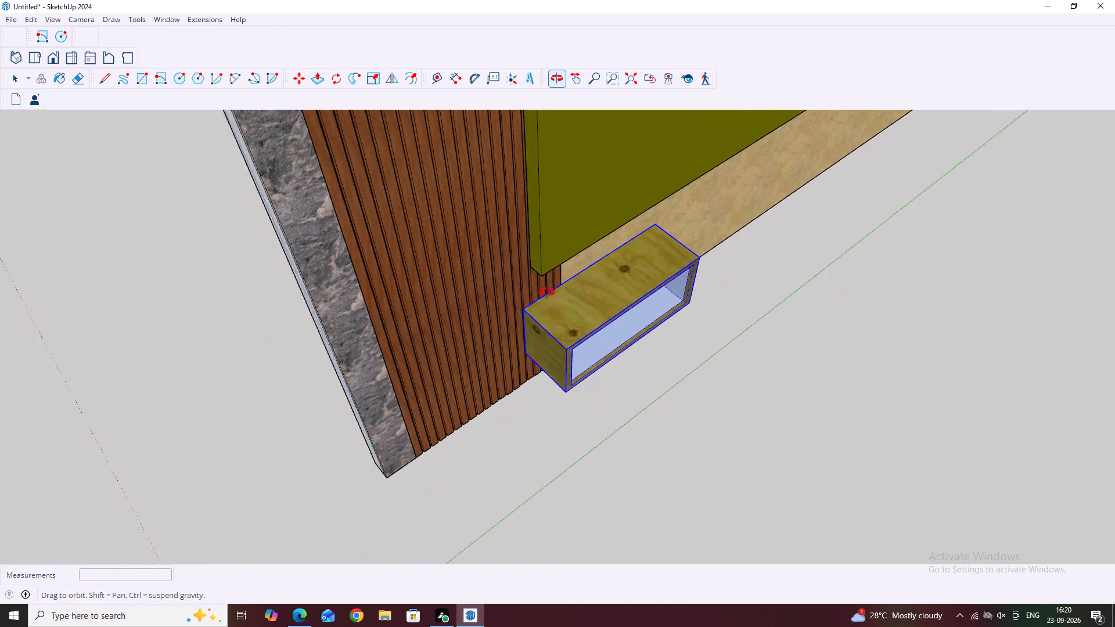
middle_drag(547, 292, 501, 351)
scroll(669, 349, down, 10)
middle_drag(806, 390, 753, 321)
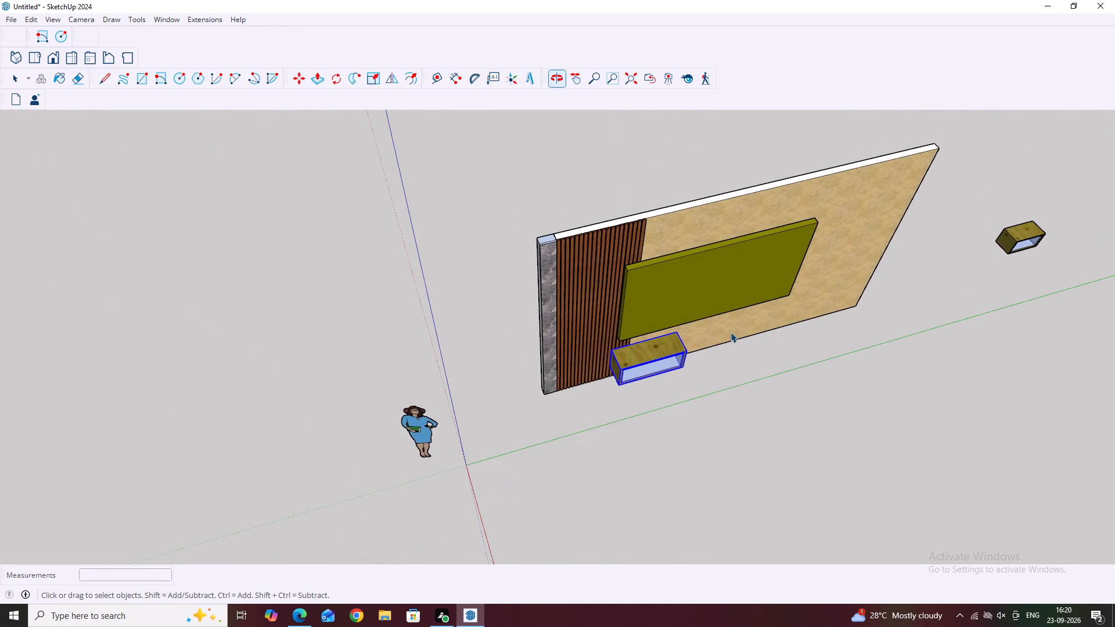
middle_drag(713, 331, 727, 213)
scroll(727, 230, up, 1)
middle_drag(713, 369, 632, 340)
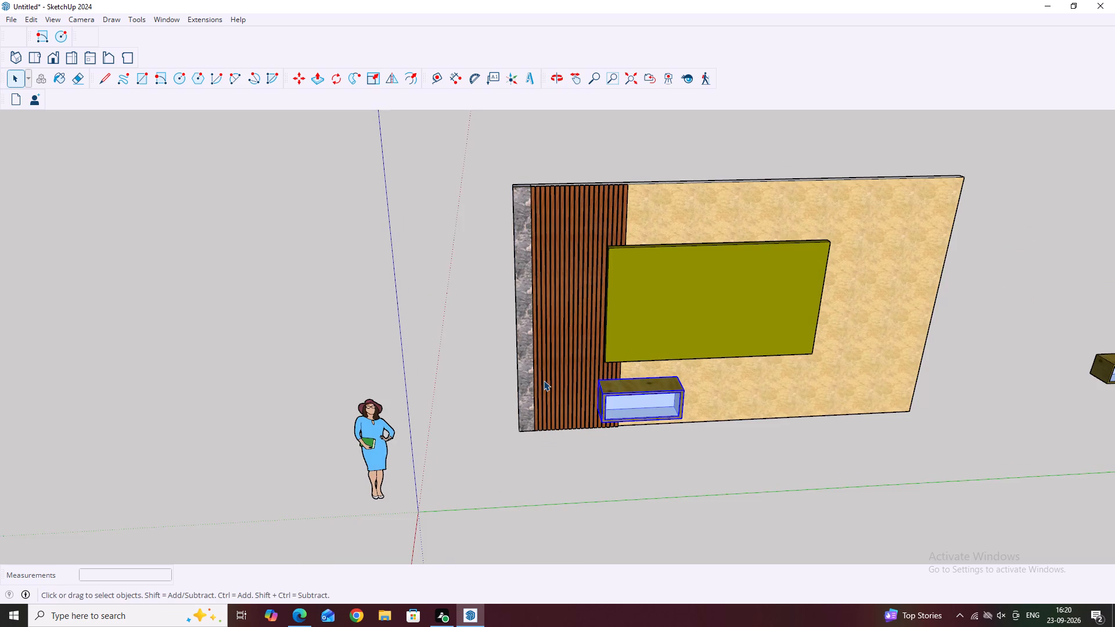
scroll(544, 380, down, 2)
middle_drag(674, 430, 652, 342)
middle_drag(650, 425, 649, 424)
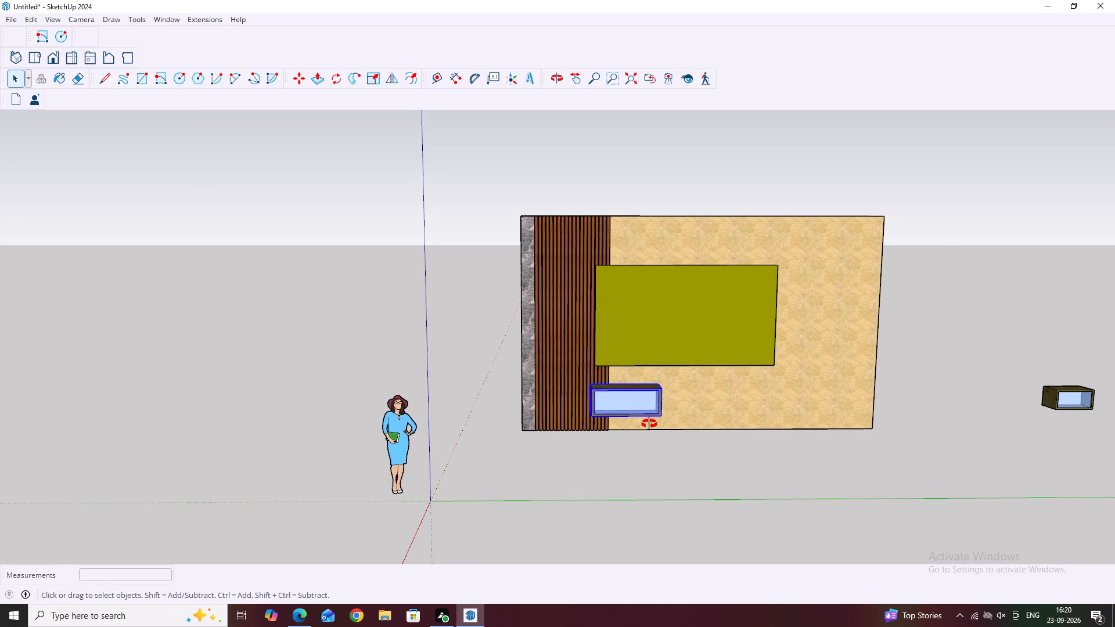
middle_drag(649, 424, 643, 397)
middle_drag(617, 439, 692, 478)
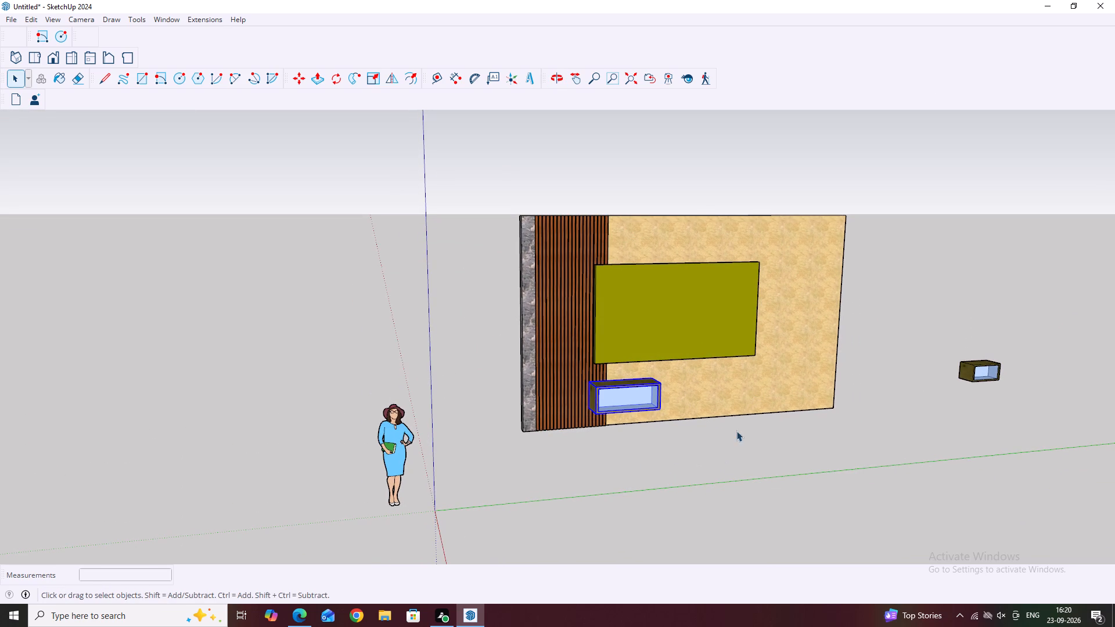
middle_drag(656, 397, 679, 404)
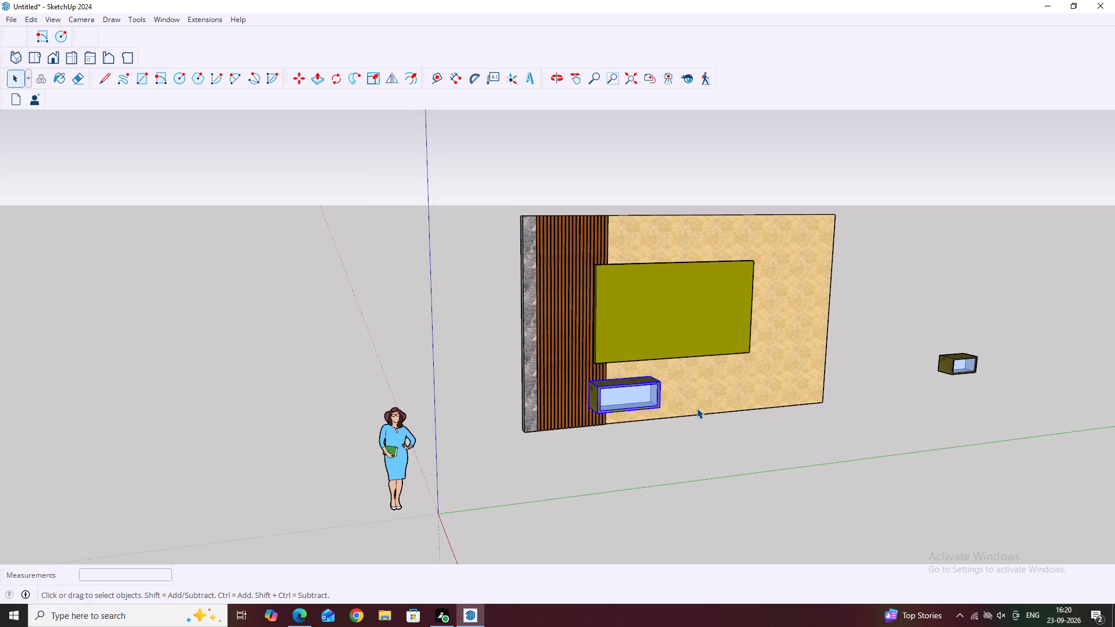
Copy the enlarged cabinet about 3' 8" along the wall to form a second cabinet beside it below the TV panel.
key(m)
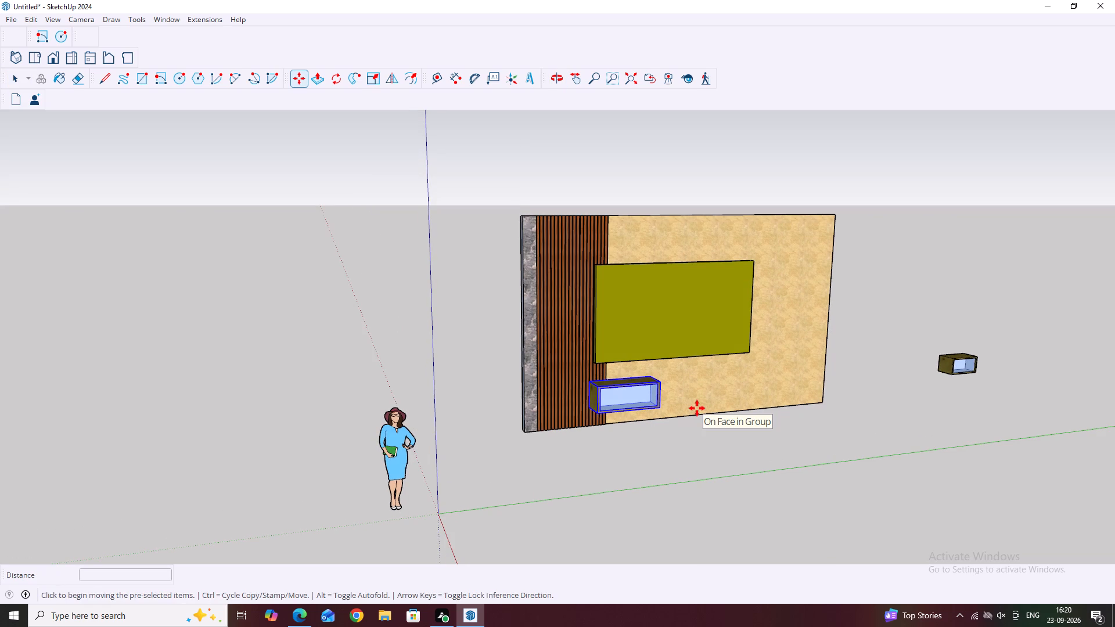
scroll(606, 371, up, 2)
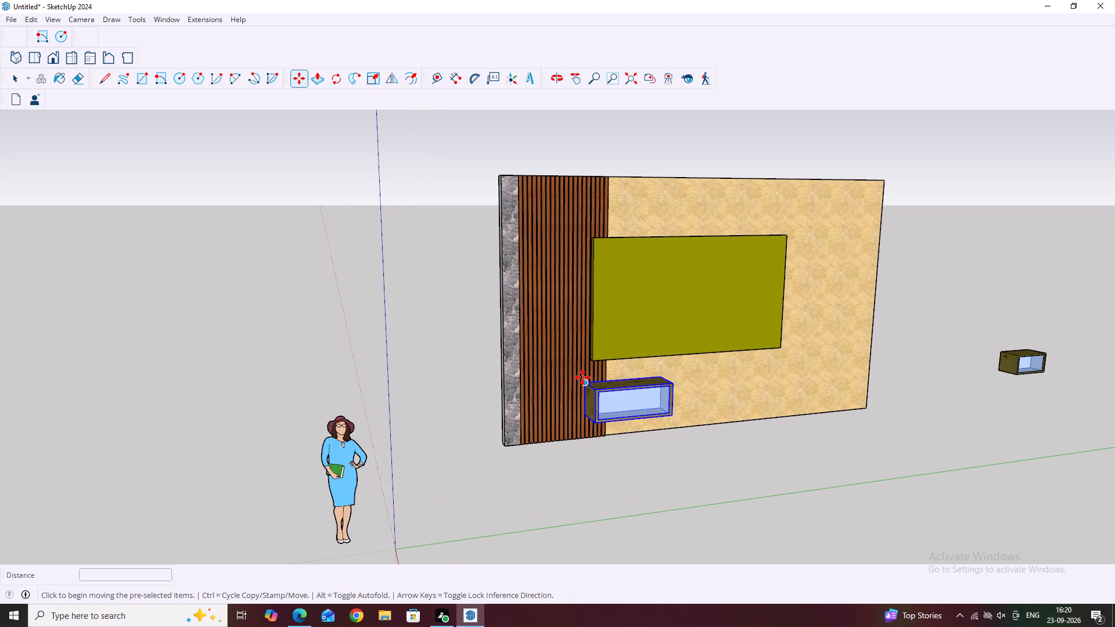
click(589, 383)
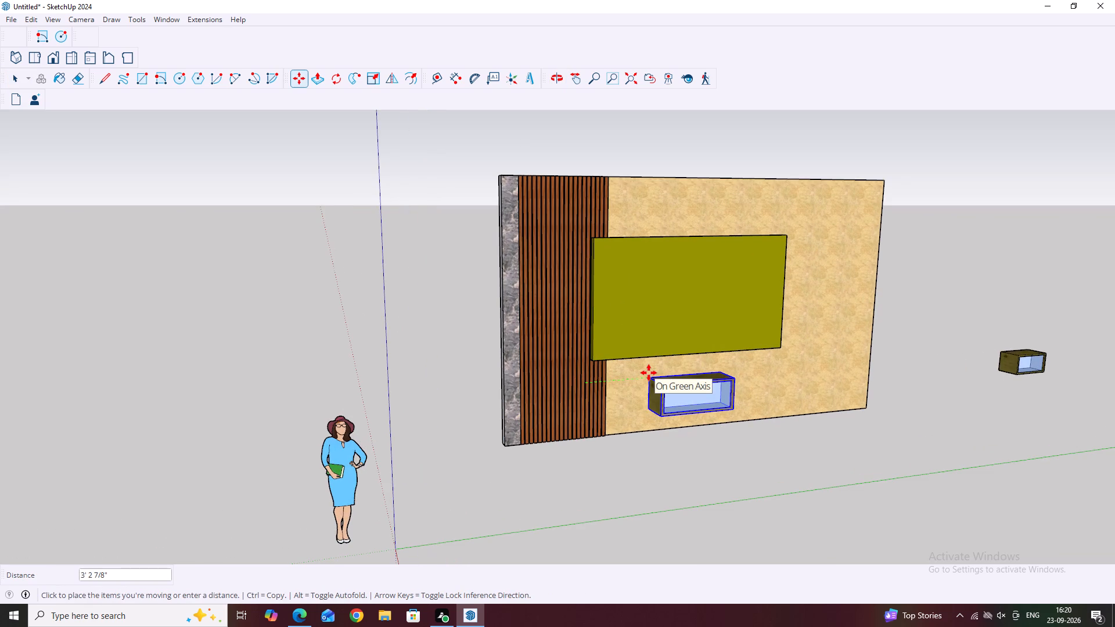
scroll(653, 374, up, 2)
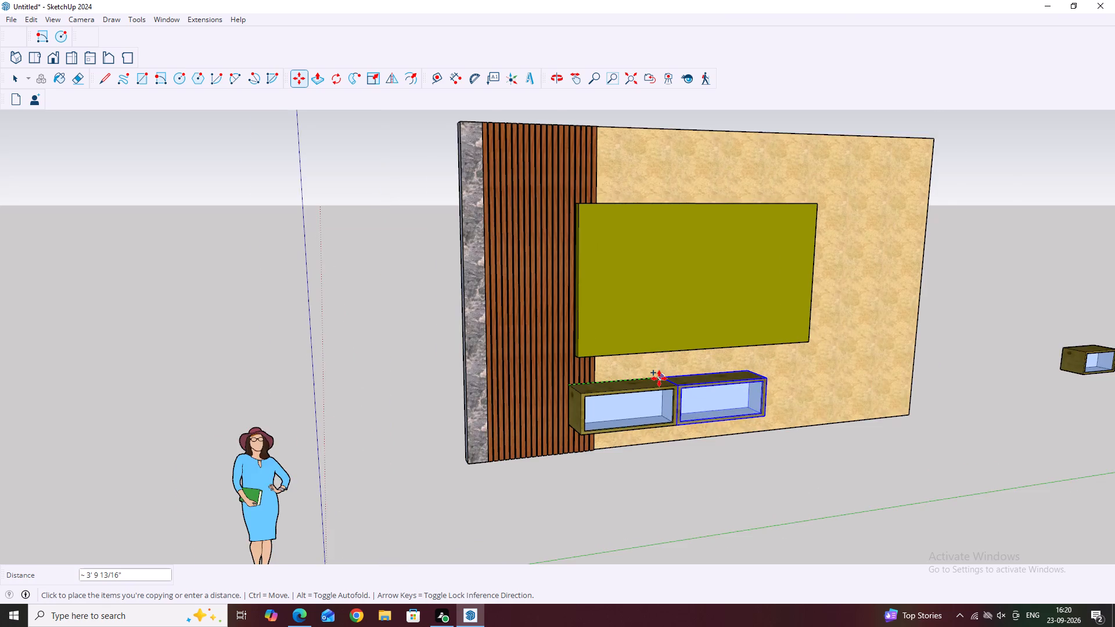
scroll(659, 379, up, 3)
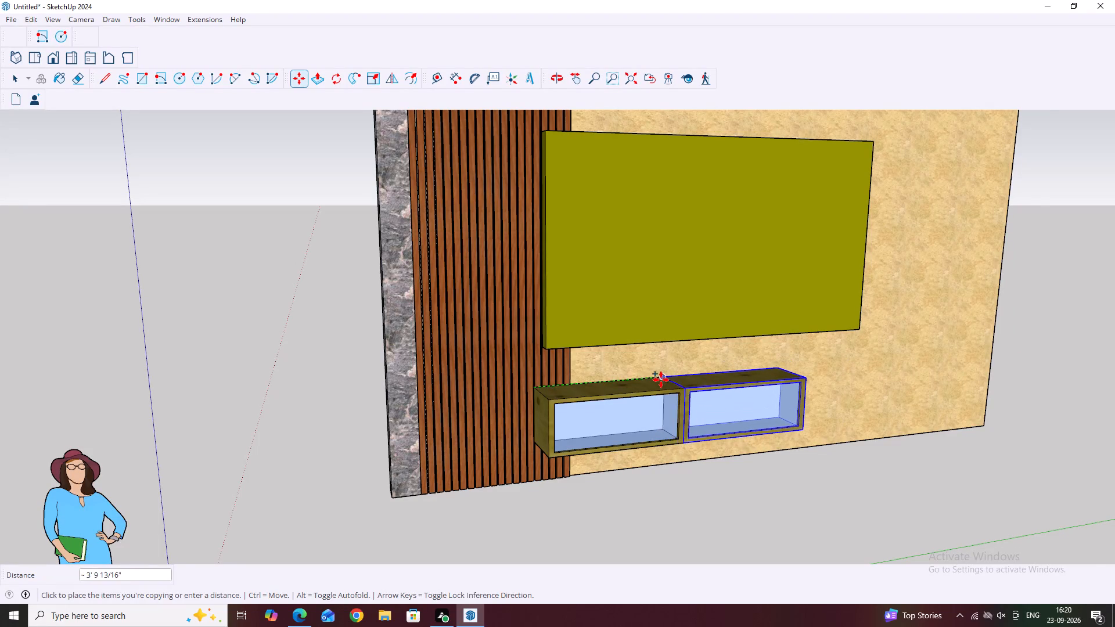
scroll(661, 380, up, 2)
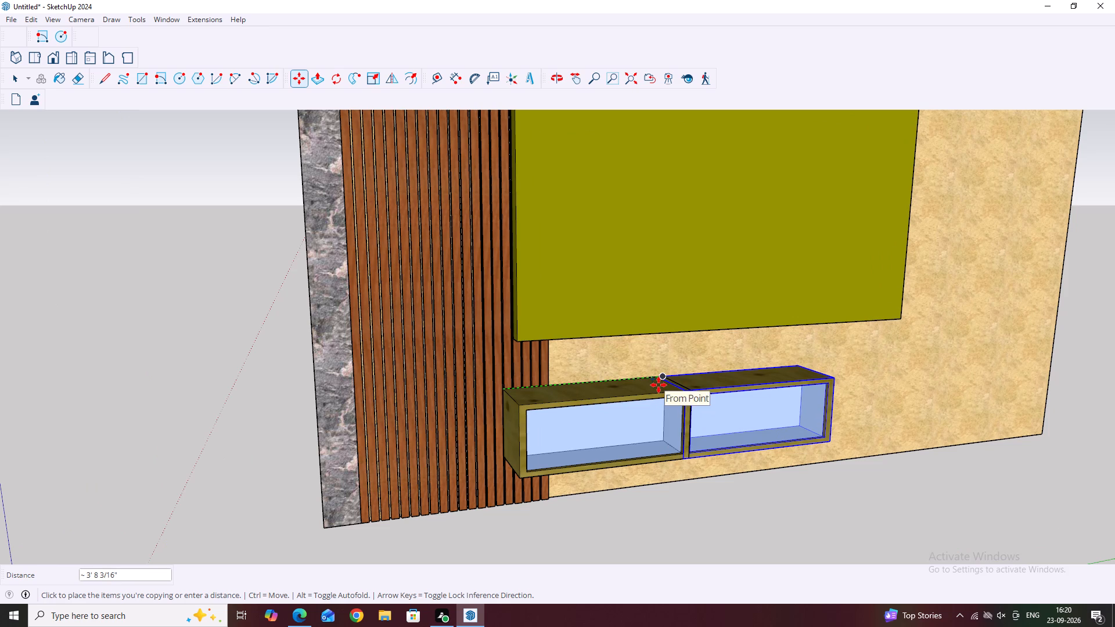
click(659, 385)
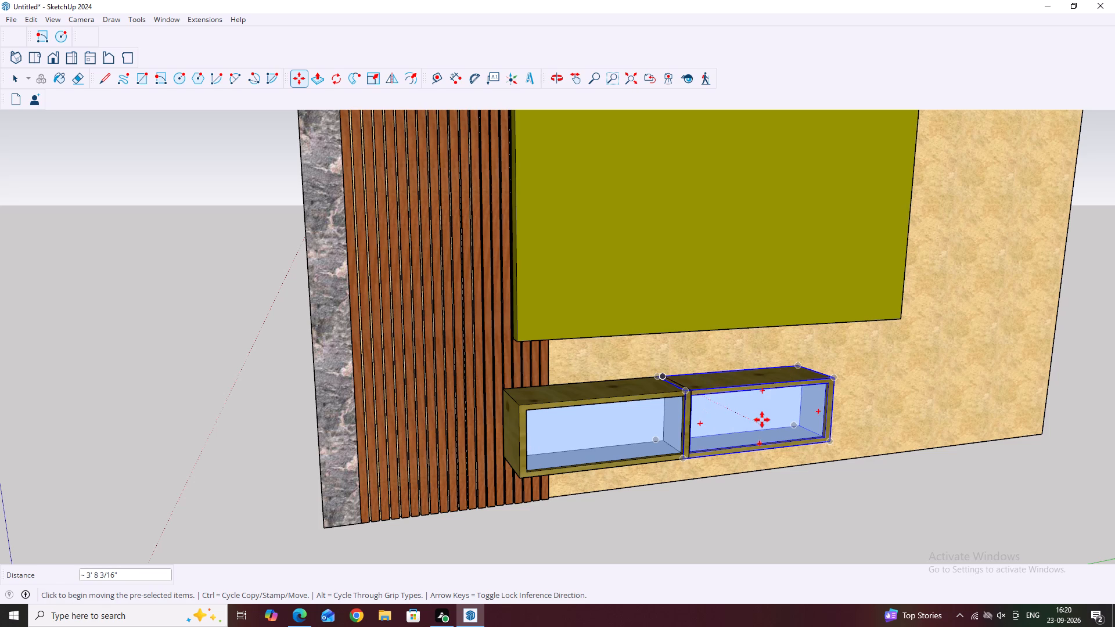
key(space)
Copy the second cabinet along the wall to form a third cabinet directly beside it below the TV panel.
scroll(671, 439, down, 3)
middle_drag(801, 489, 803, 418)
scroll(711, 425, up, 3)
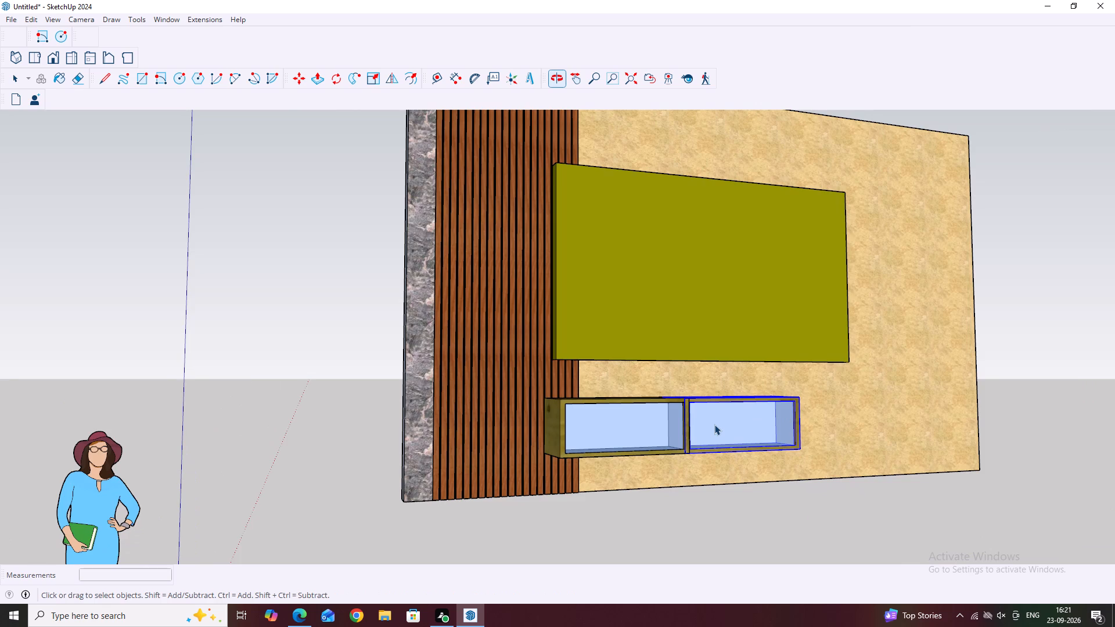
scroll(714, 424, up, 1)
middle_drag(832, 346, 659, 434)
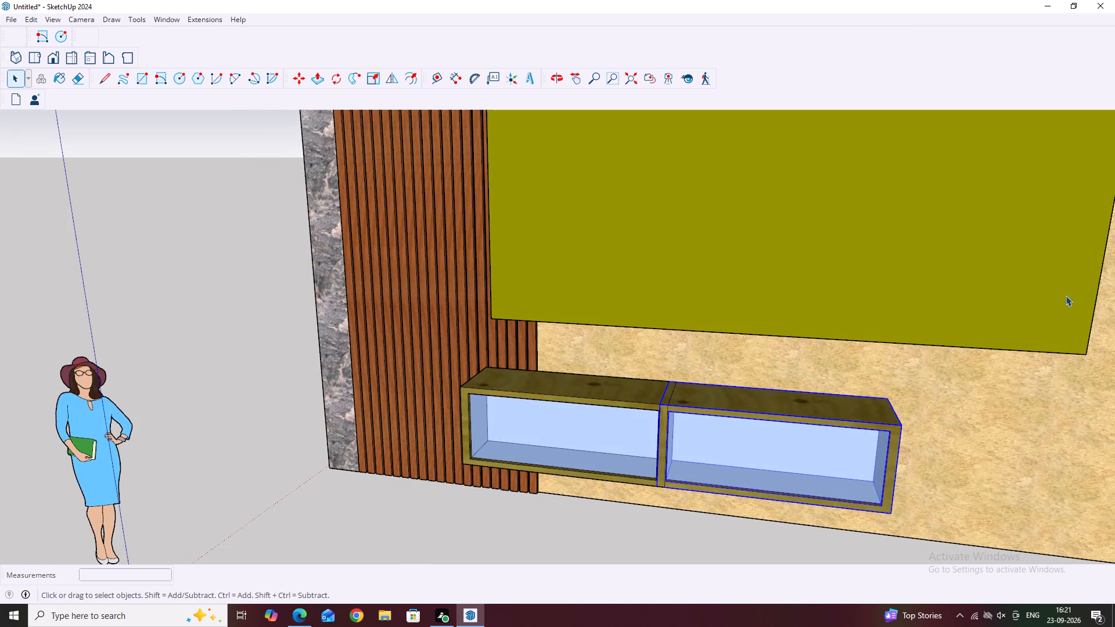
key(m)
scroll(686, 367, down, 3)
middle_drag(645, 420, 687, 448)
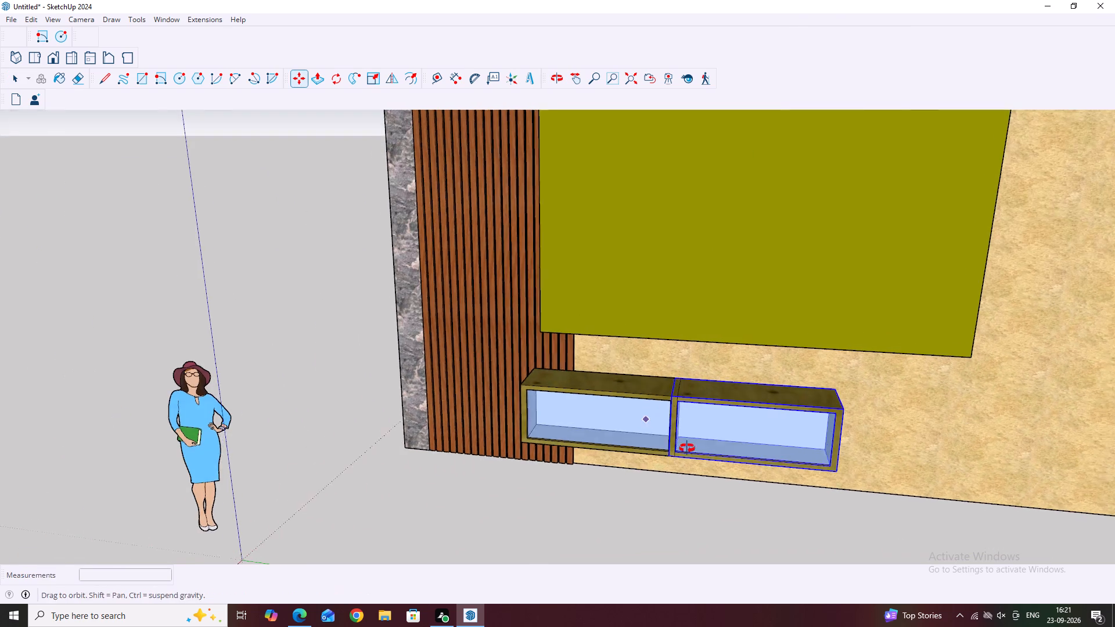
middle_drag(687, 448, 708, 454)
scroll(699, 390, up, 2)
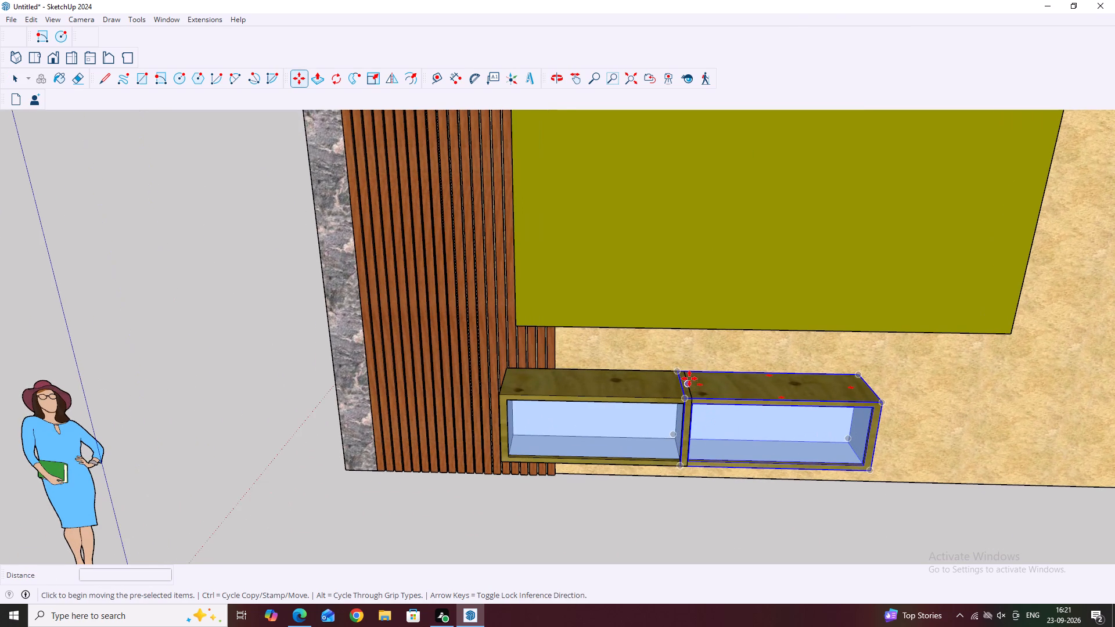
scroll(683, 375, up, 10)
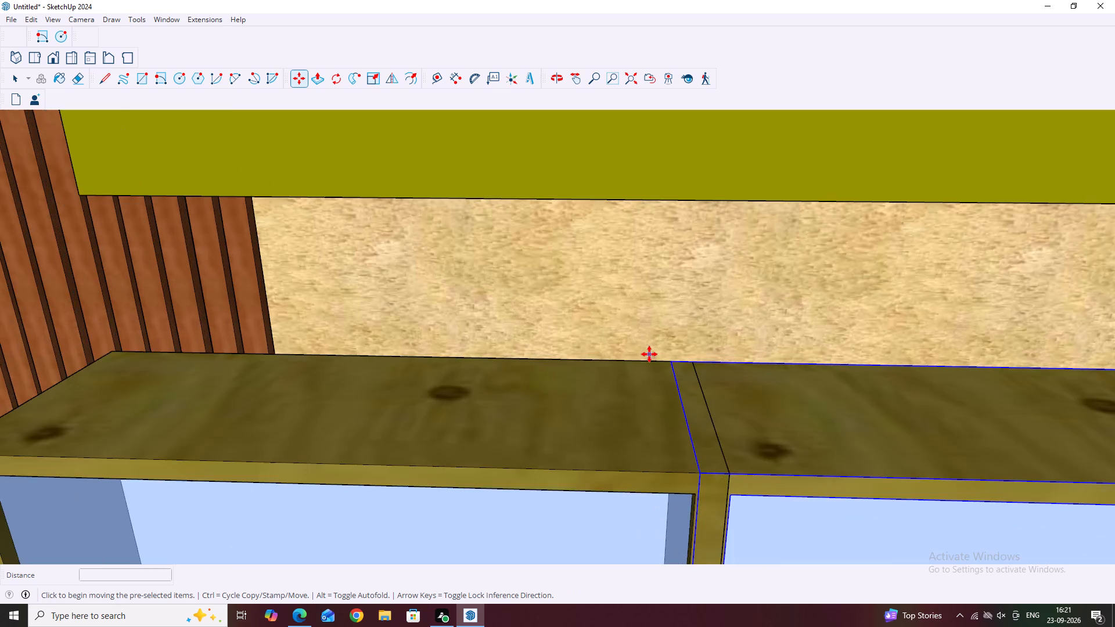
scroll(649, 354, up, 6)
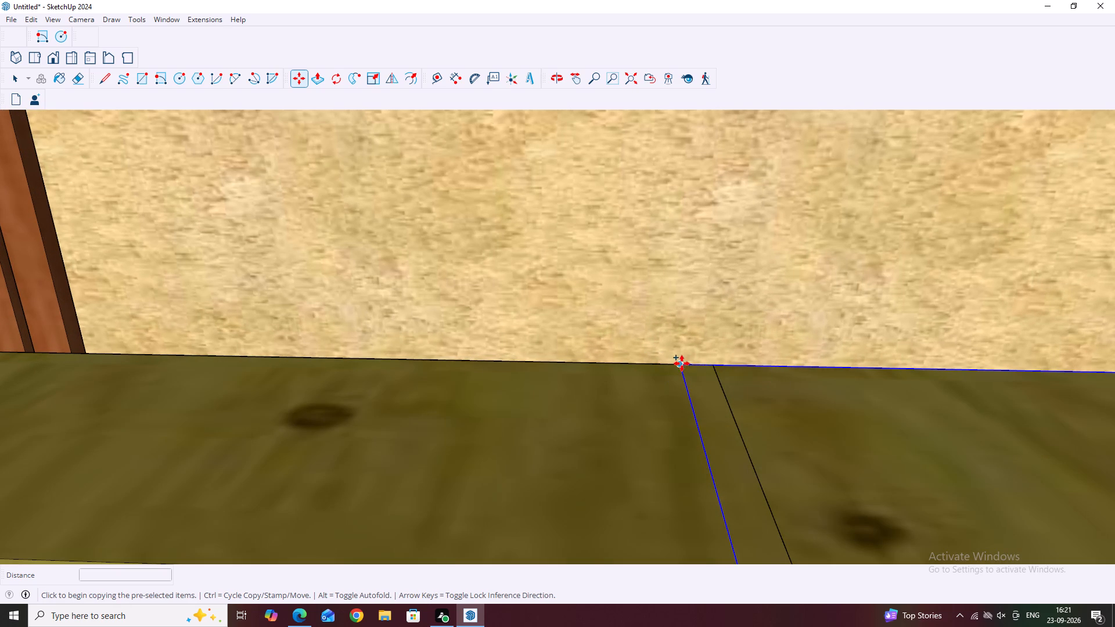
click(679, 365)
scroll(684, 365, down, 6)
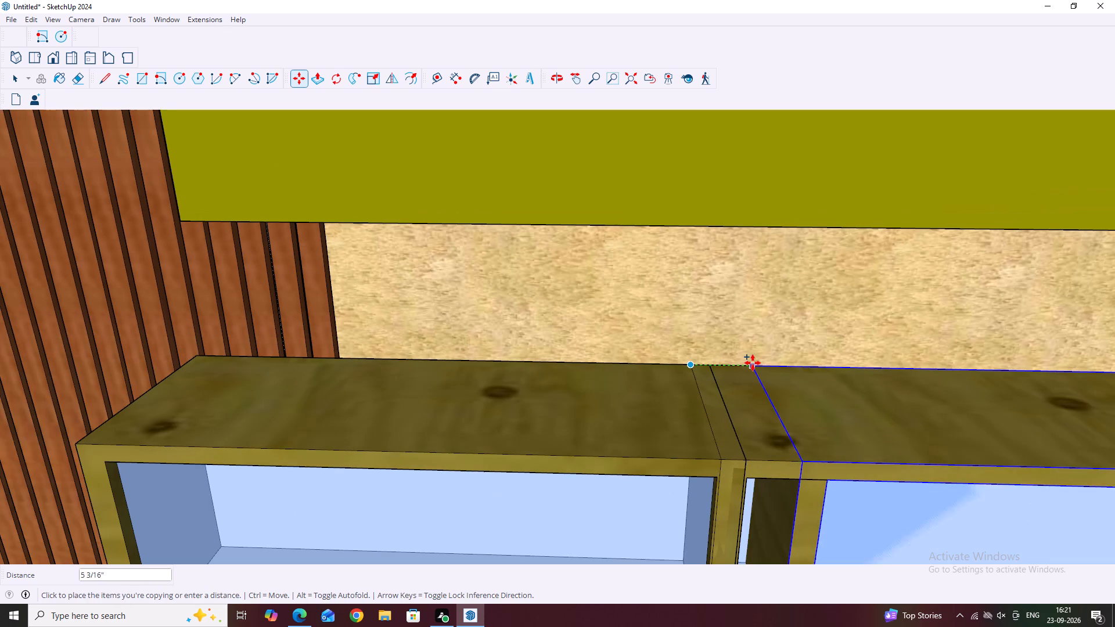
scroll(793, 354, down, 11)
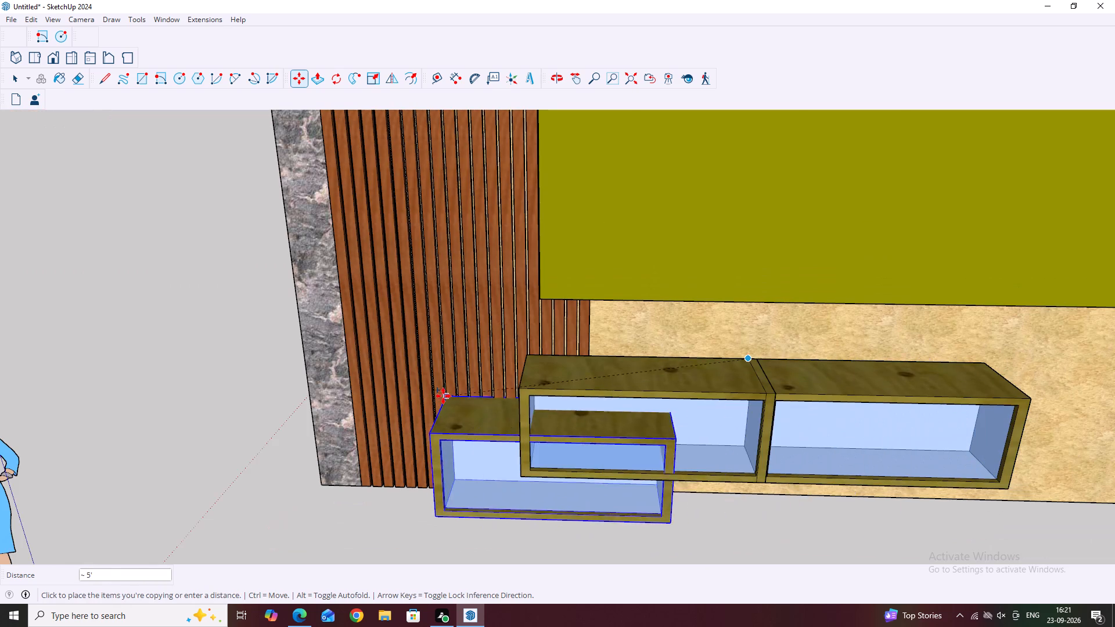
scroll(427, 391, down, 5)
scroll(794, 352, up, 9)
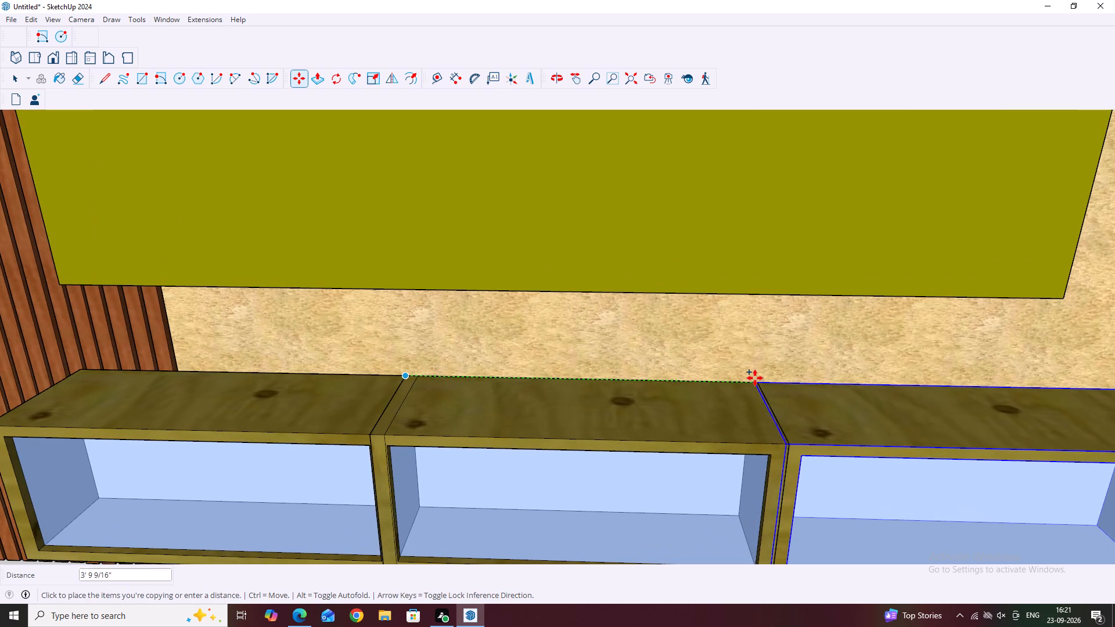
click(743, 380)
Copy the third cabinet along the wall to add a fourth cabinet at the end of the row.
scroll(670, 345, down, 5)
middle_drag(948, 428, 810, 283)
scroll(705, 323, down, 5)
middle_drag(722, 455, 900, 545)
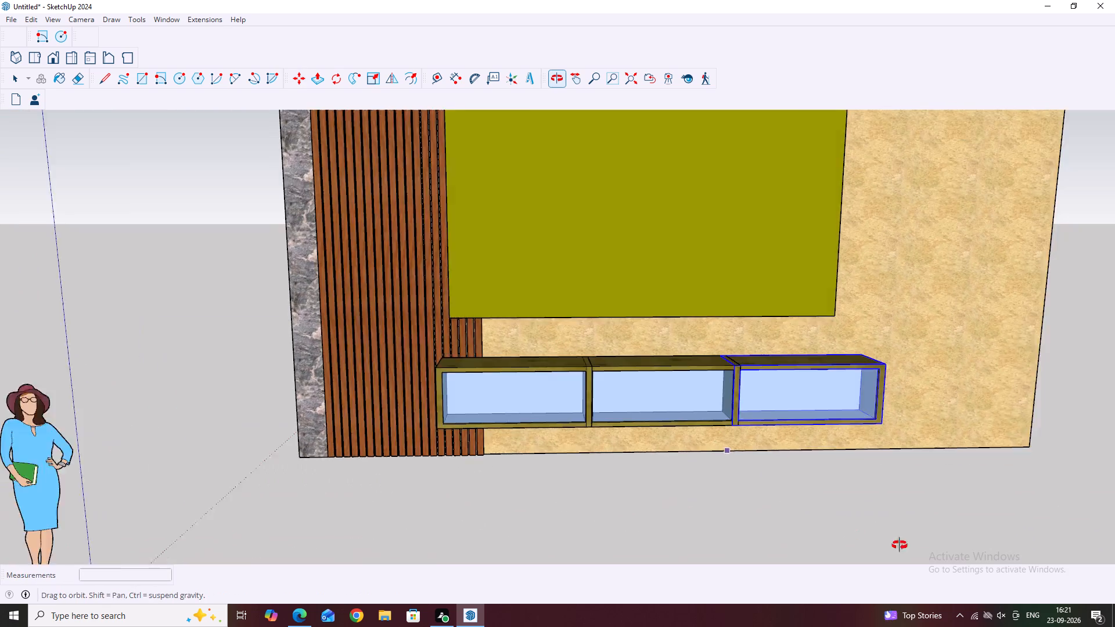
middle_drag(900, 545, 929, 536)
scroll(758, 330, up, 3)
scroll(694, 364, up, 5)
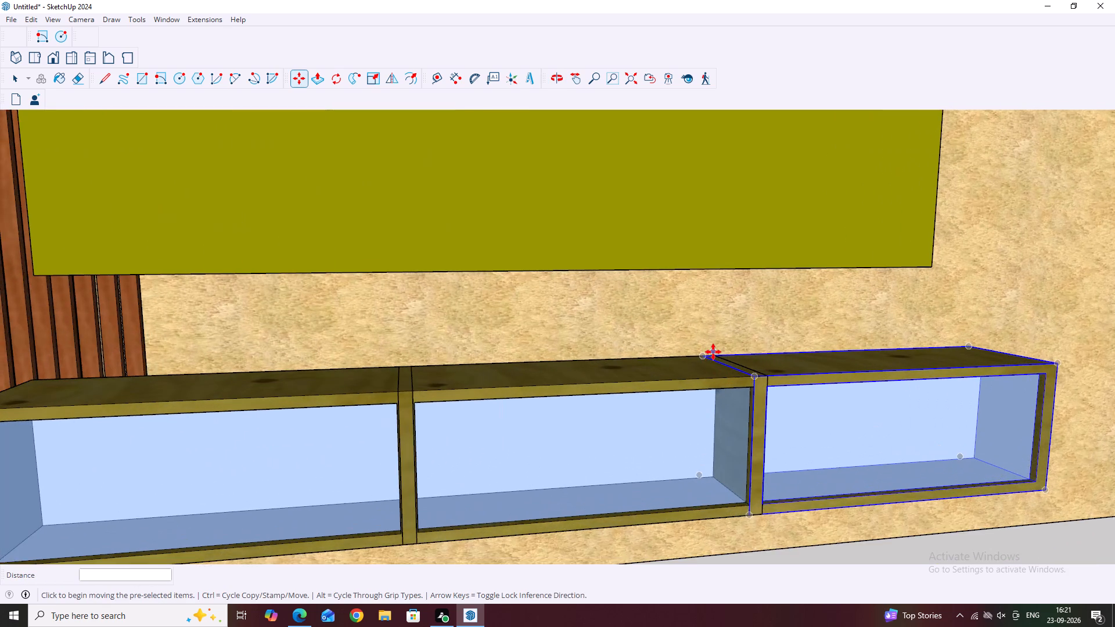
scroll(713, 352, up, 2)
click(700, 356)
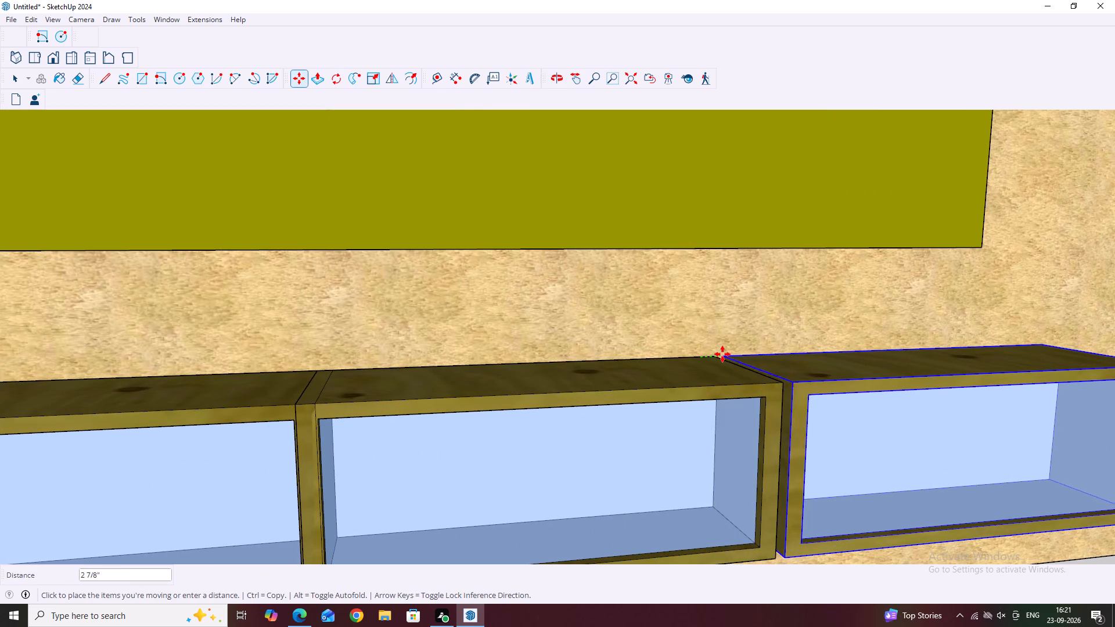
scroll(706, 355, down, 3)
scroll(853, 354, down, 6)
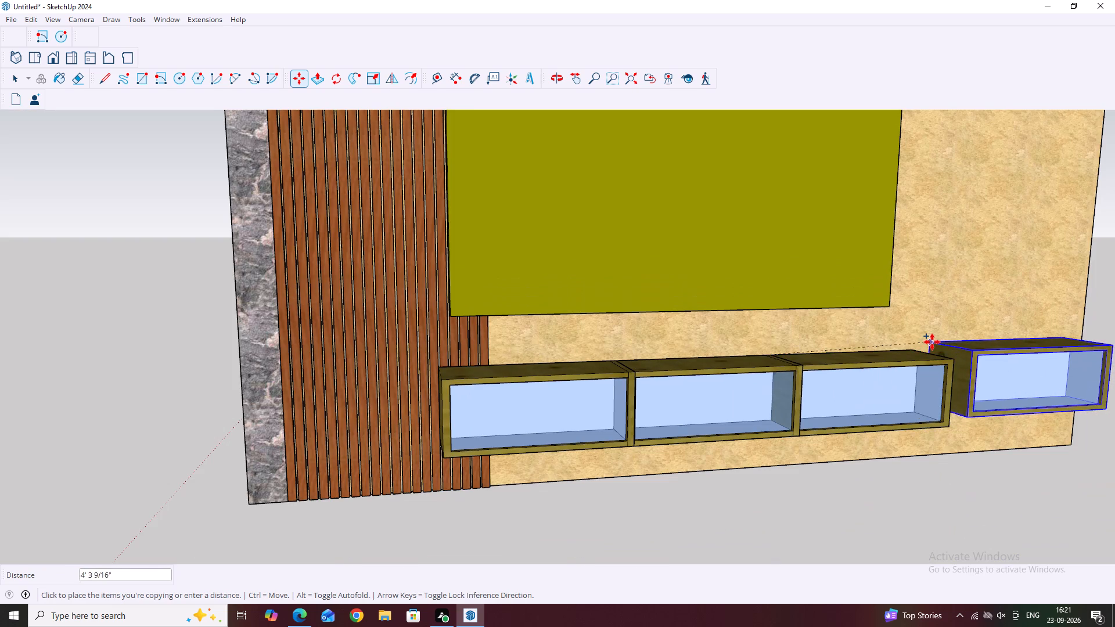
scroll(932, 342, up, 2)
click(907, 351)
Shift the fourth cabinet about 1 11/16" back along the wall toward the third cabinet.
scroll(937, 350, up, 3)
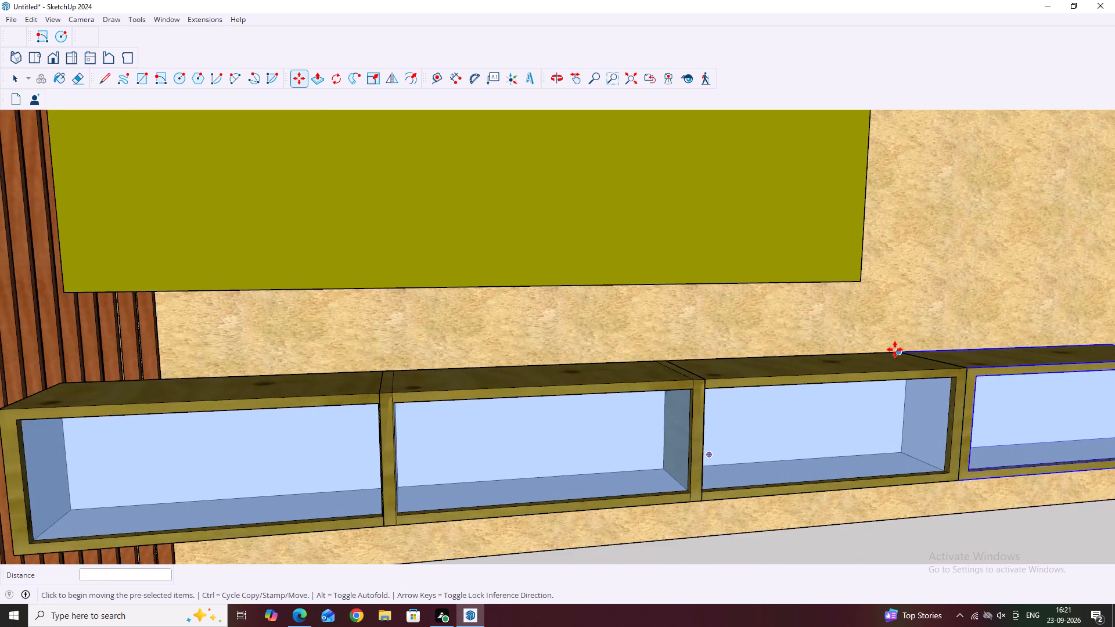
scroll(895, 349, up, 2)
click(898, 349)
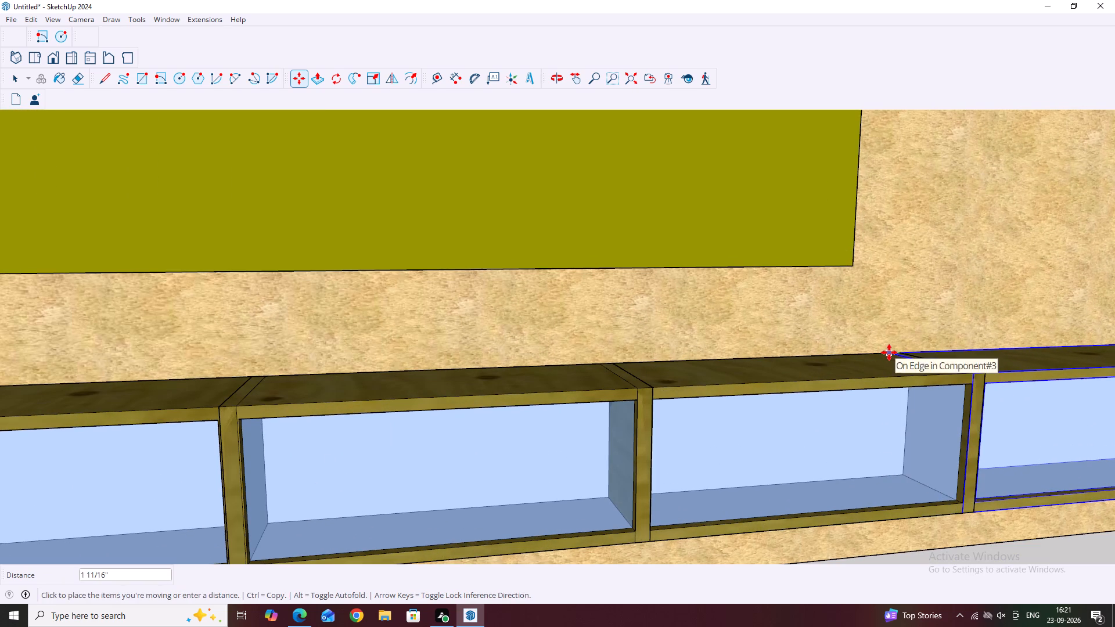
click(889, 352)
scroll(501, 364, down, 5)
key(space)
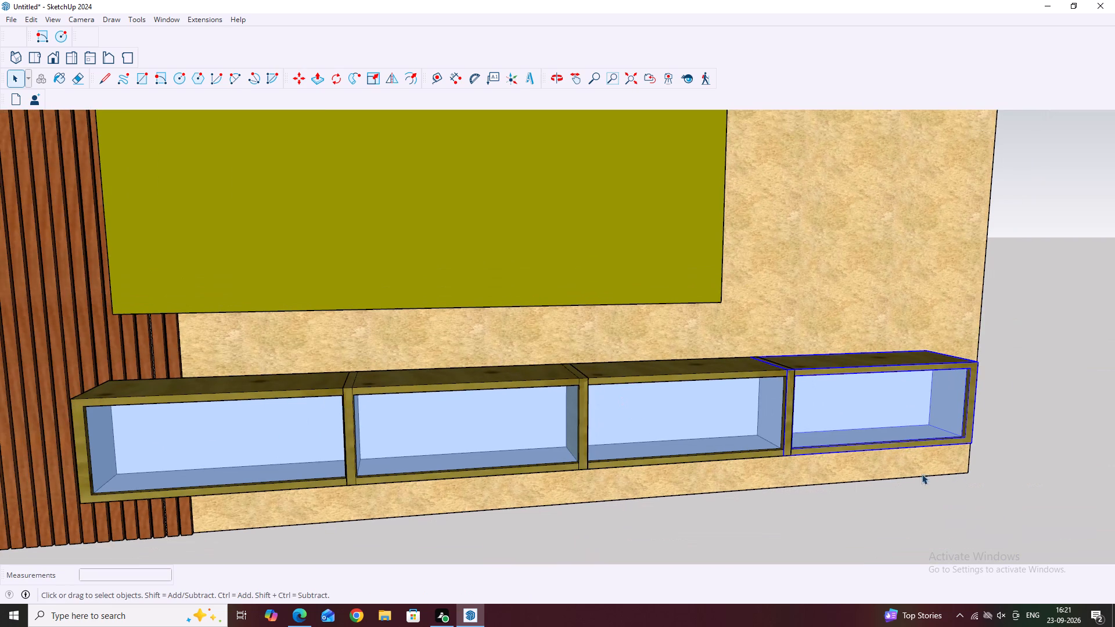
Examine the four-cabinet row against the slatted cladding, the TV panel and the whole wall from several angles.
scroll(942, 442, down, 10)
middle_drag(967, 441, 848, 365)
click(690, 497)
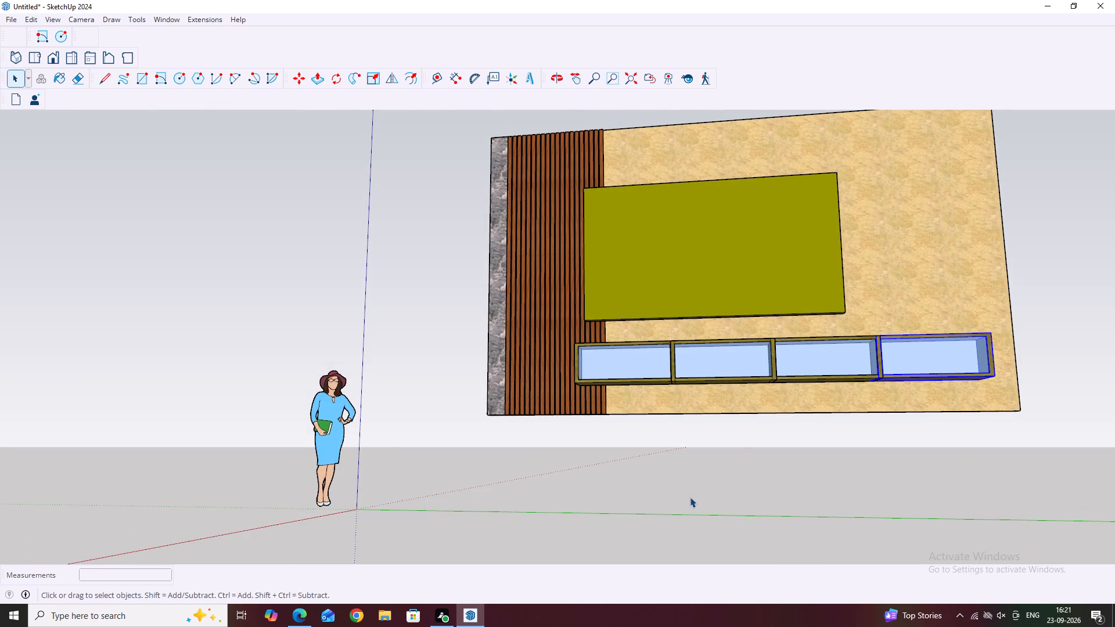
scroll(651, 465, down, 4)
middle_drag(651, 455, 775, 516)
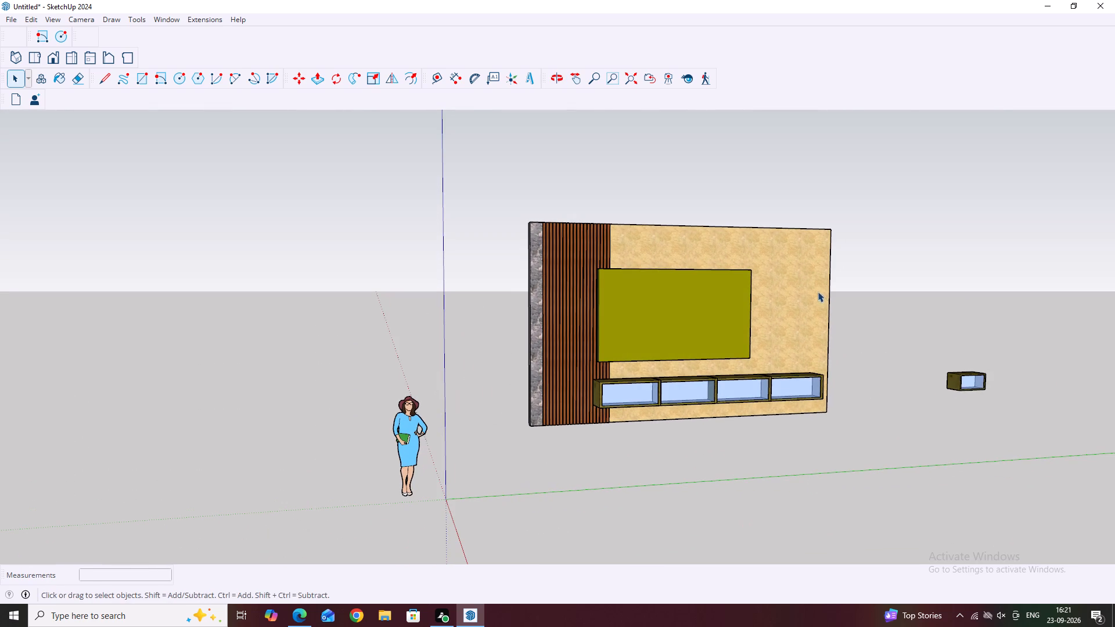
scroll(834, 458, down, 1)
scroll(819, 391, up, 2)
middle_drag(835, 398, 765, 413)
scroll(829, 398, up, 1)
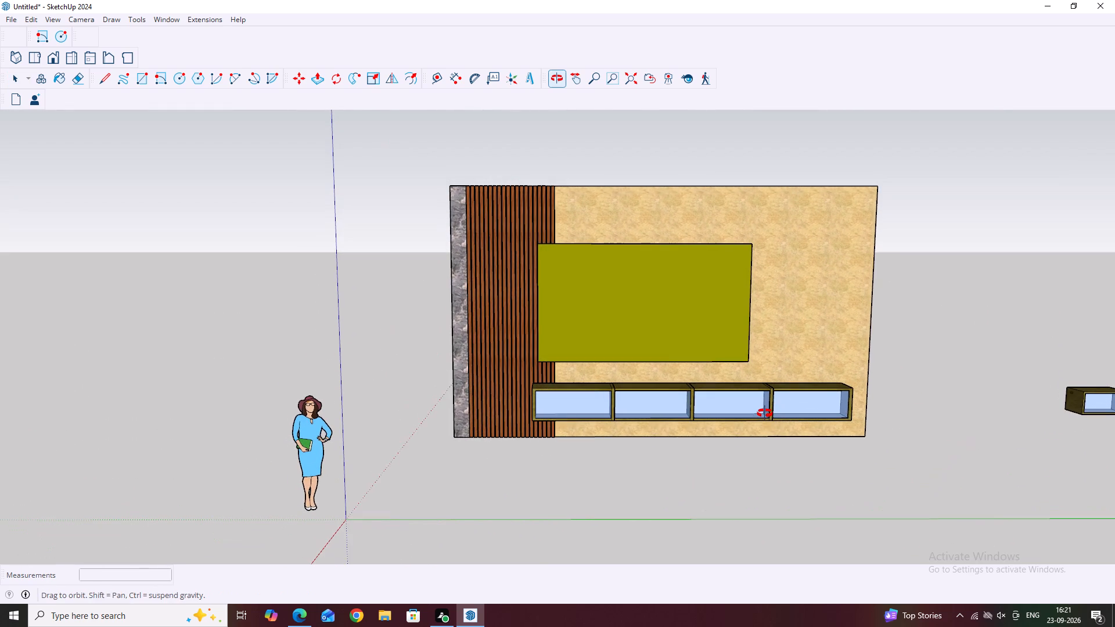
middle_drag(765, 413, 764, 413)
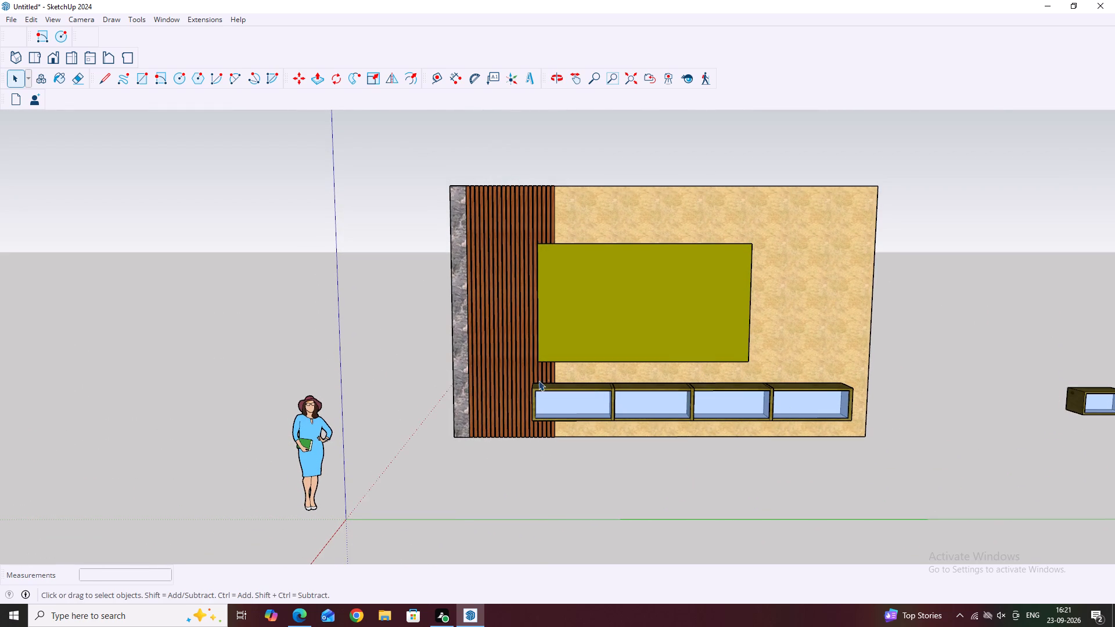
middle_drag(527, 378, 548, 402)
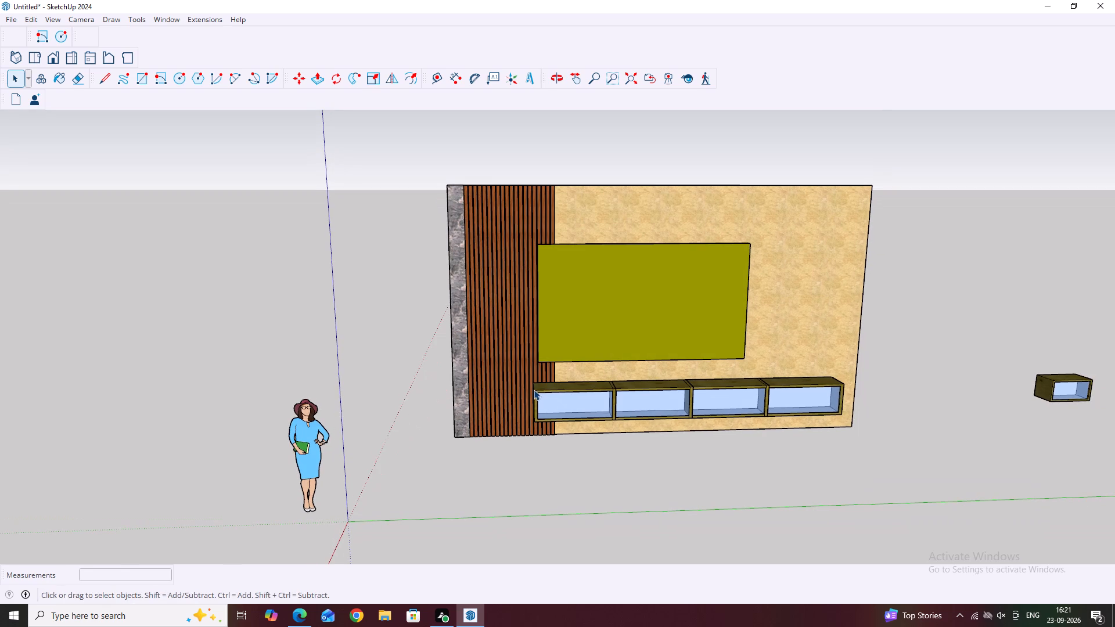
scroll(552, 379, up, 3)
middle_drag(550, 413, 581, 459)
middle_drag(550, 401, 654, 456)
middle_drag(646, 453, 613, 403)
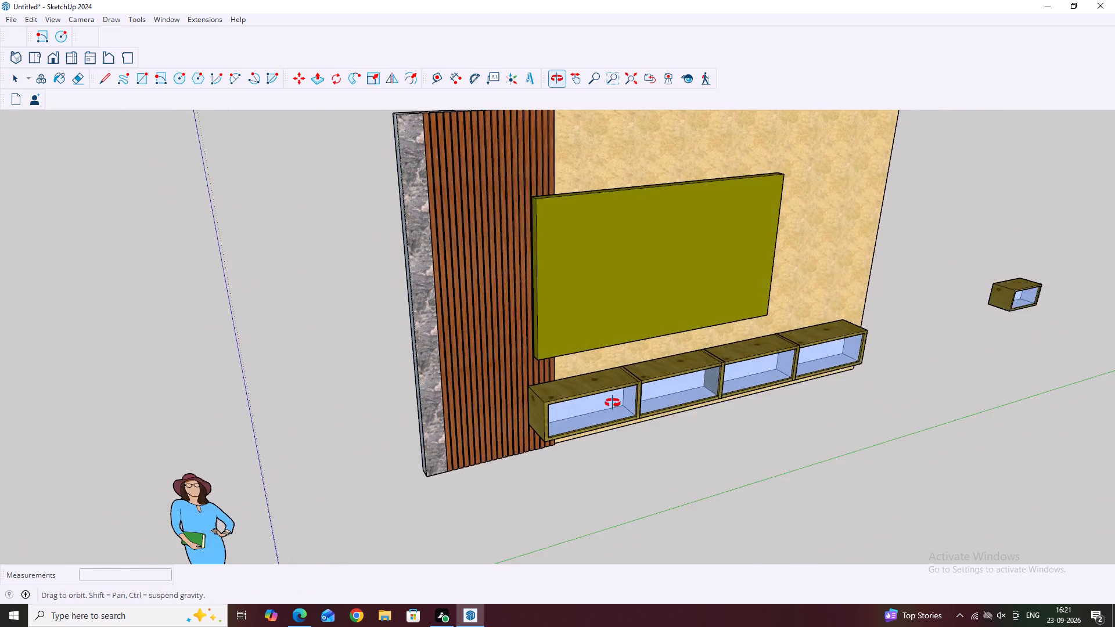
middle_drag(613, 403, 586, 372)
middle_drag(590, 459, 533, 390)
Copy the last pair of wooden slats about 5 1/8" along the wall to extend the cladding behind the cabinets.
scroll(537, 453, up, 7)
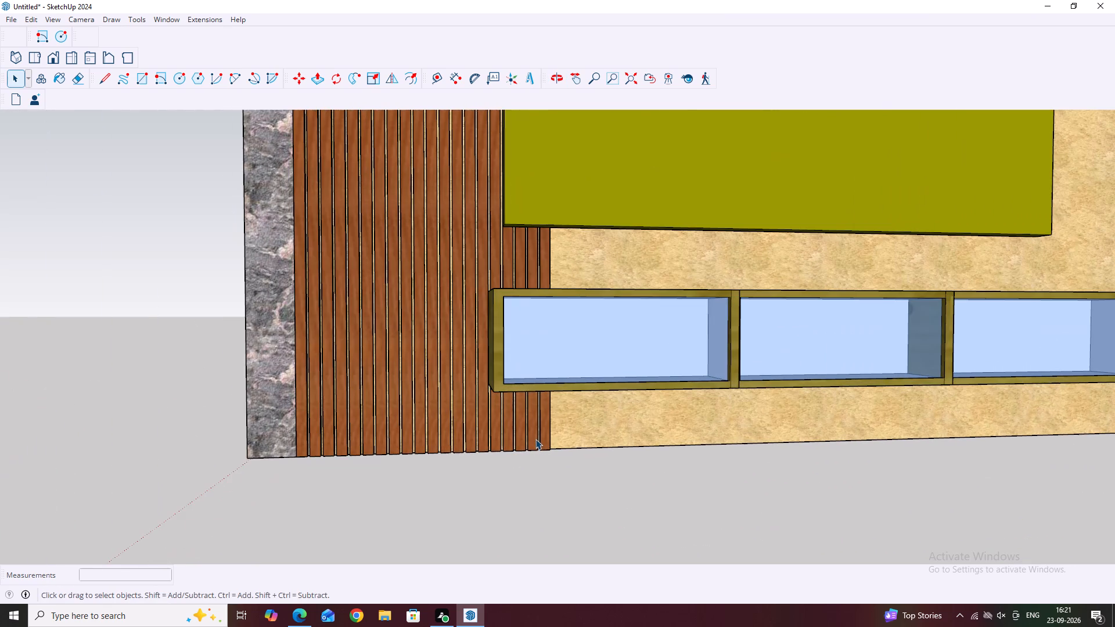
click(533, 438)
middle_drag(544, 434, 551, 450)
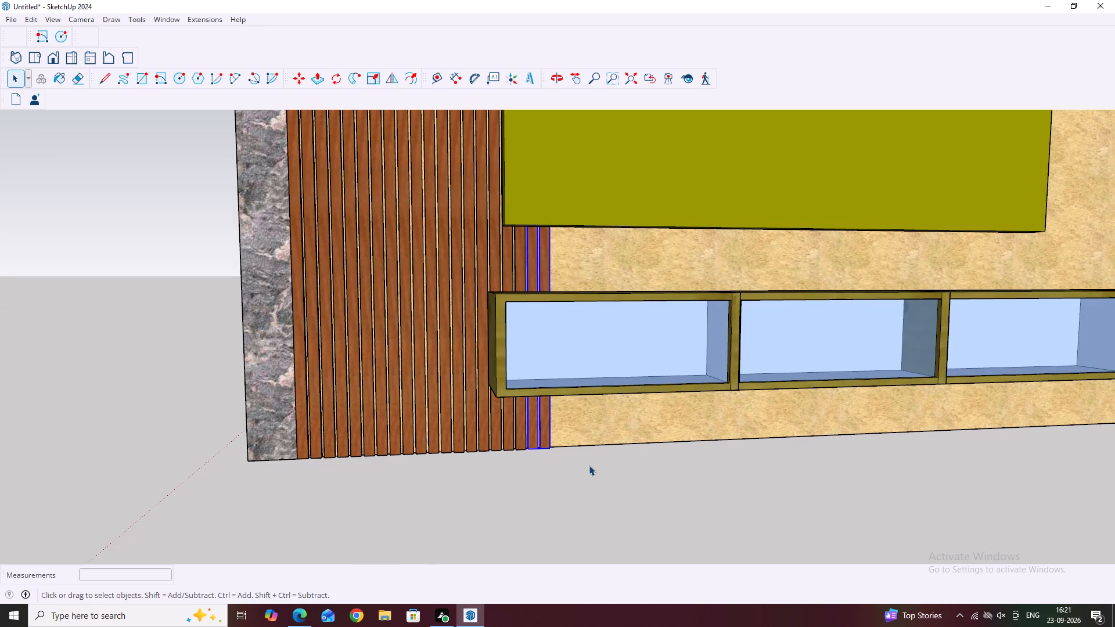
key(m)
scroll(564, 460, up, 11)
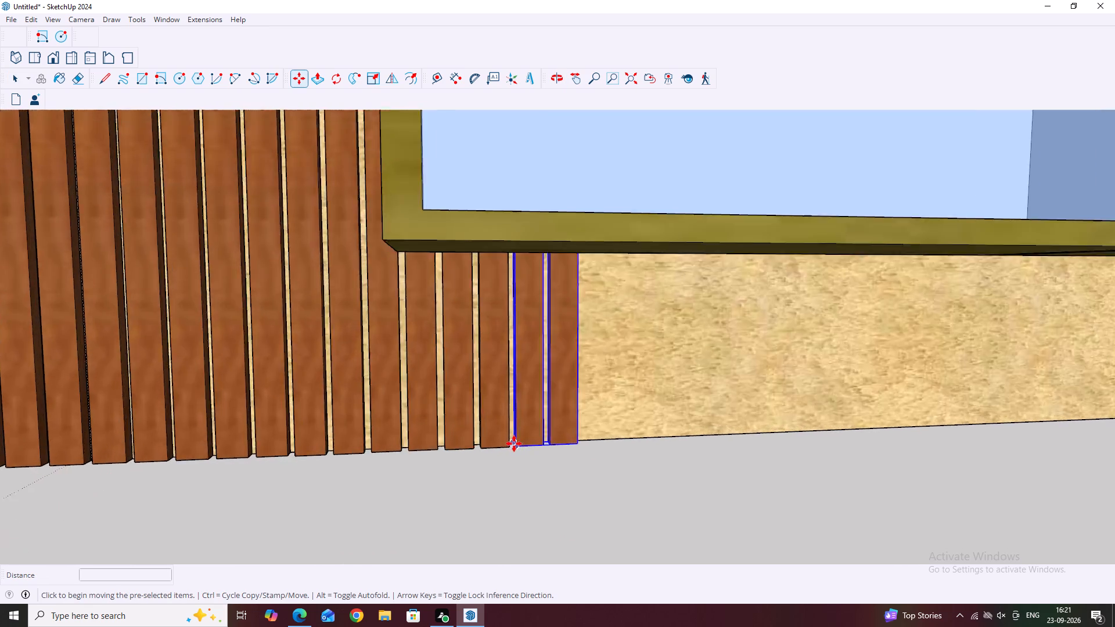
scroll(514, 444, up, 8)
click(511, 441)
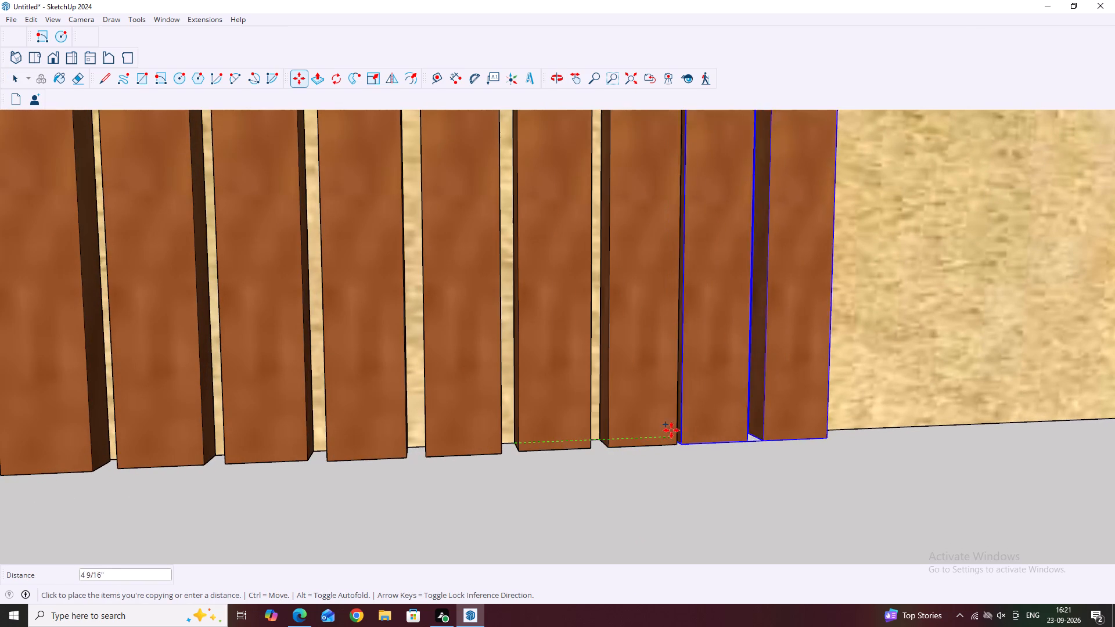
click(685, 431)
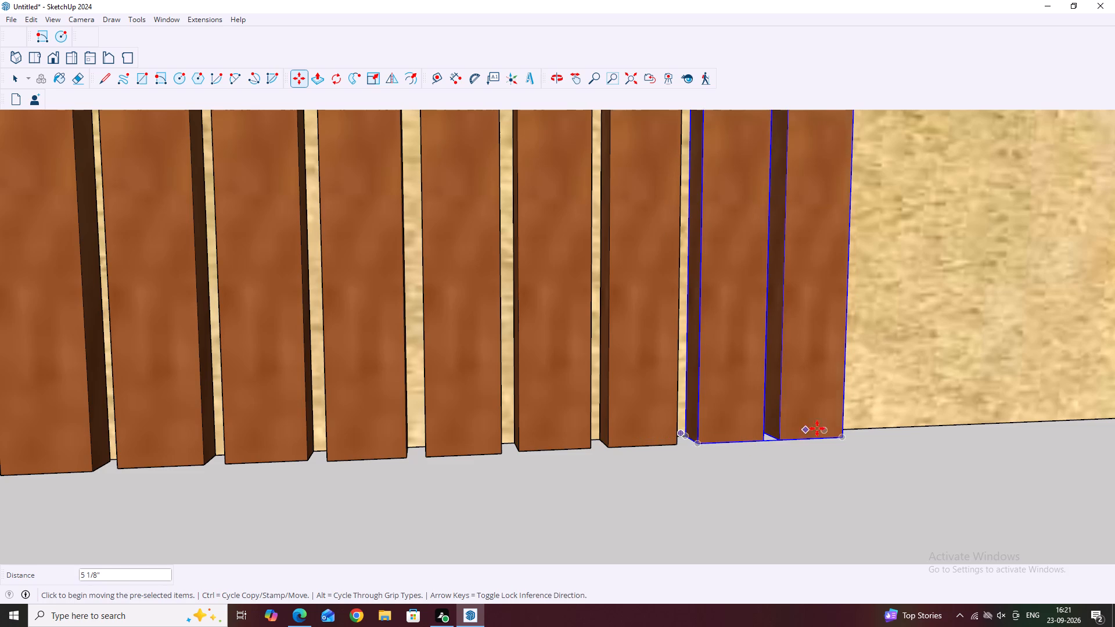
key(Escape)
key(space)
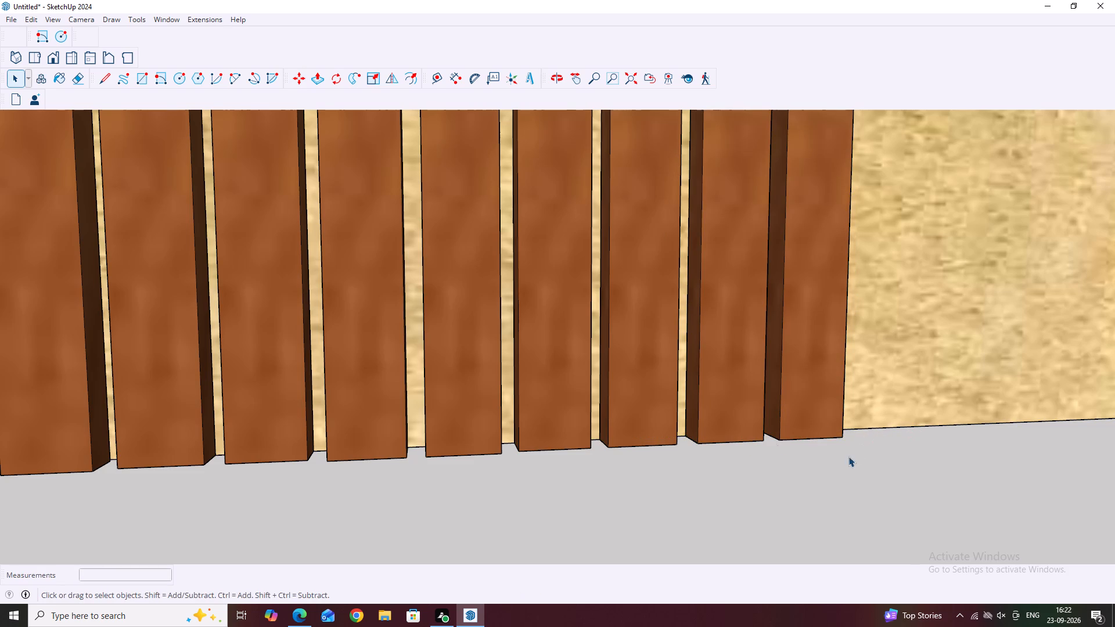
Copy the newly added end pair of slats about 5 1/4" farther along the wall.
middle_drag(742, 441, 656, 469)
scroll(656, 469, down, 3)
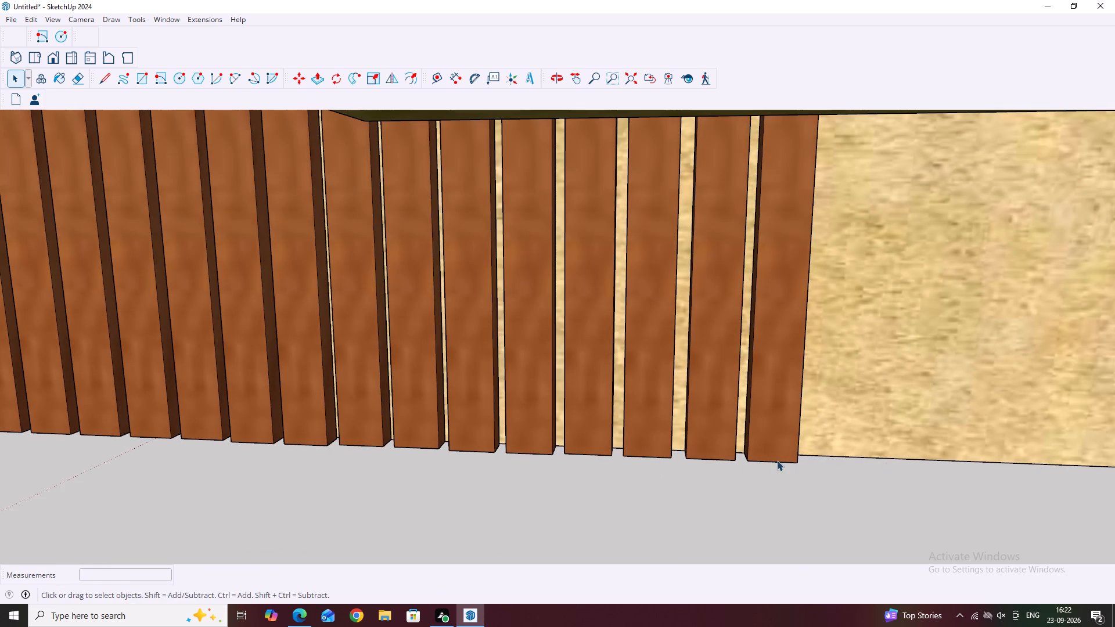
scroll(677, 450, up, 3)
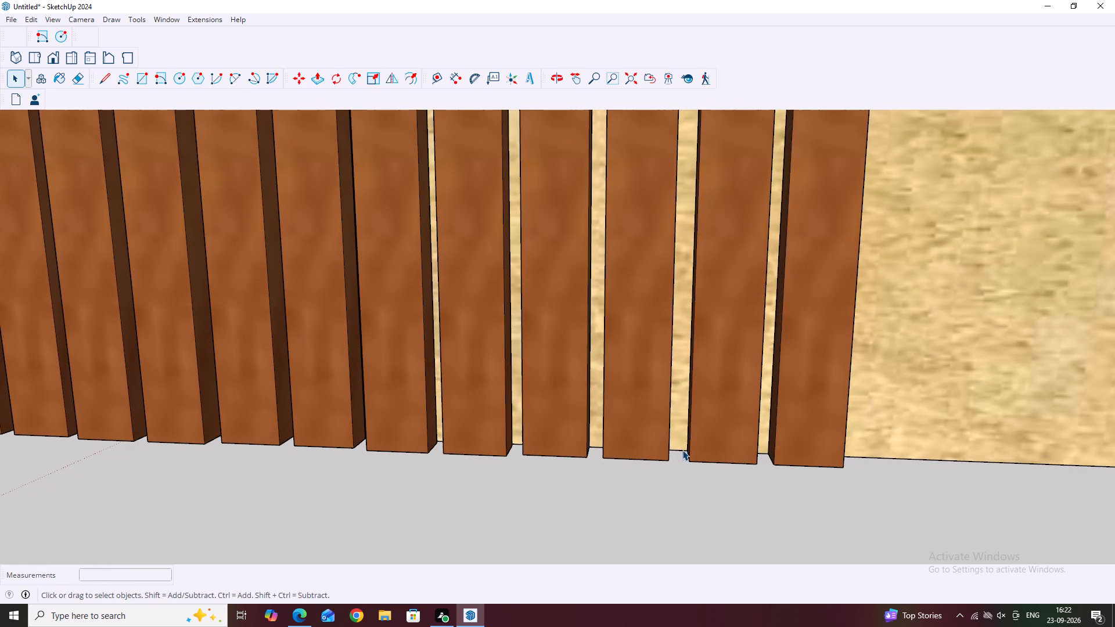
scroll(680, 449, up, 3)
click(725, 460)
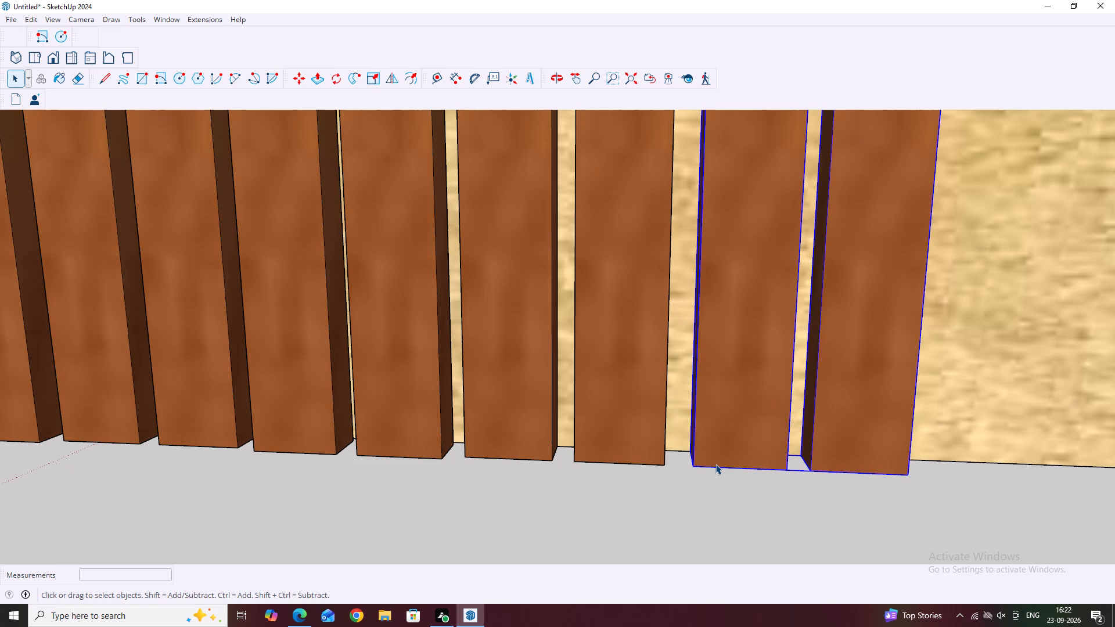
key(m)
click(689, 452)
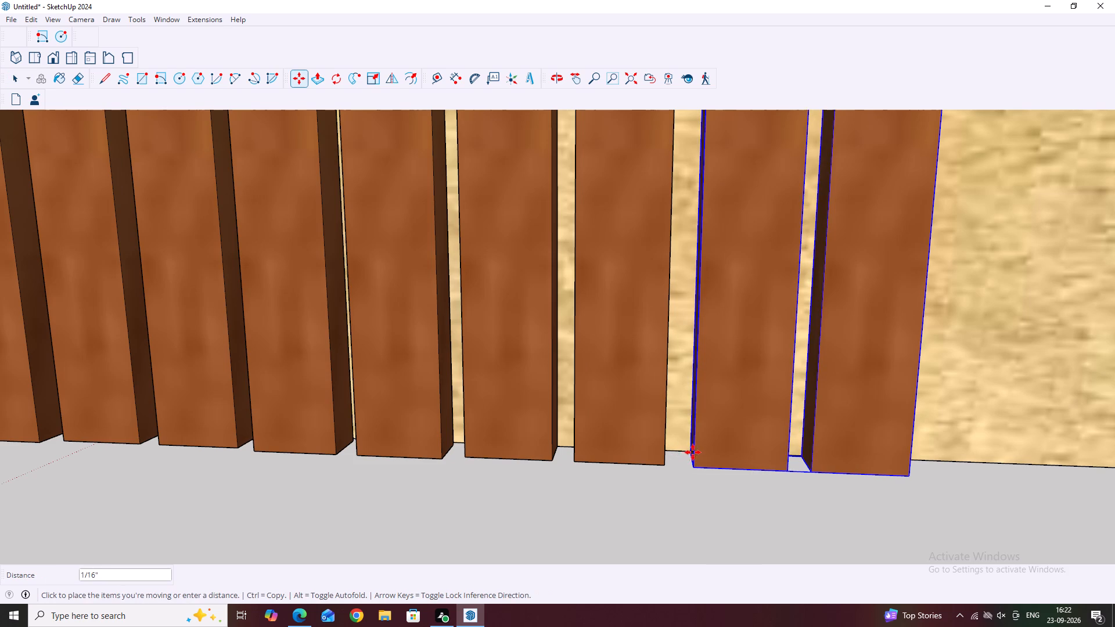
scroll(811, 456, down, 3)
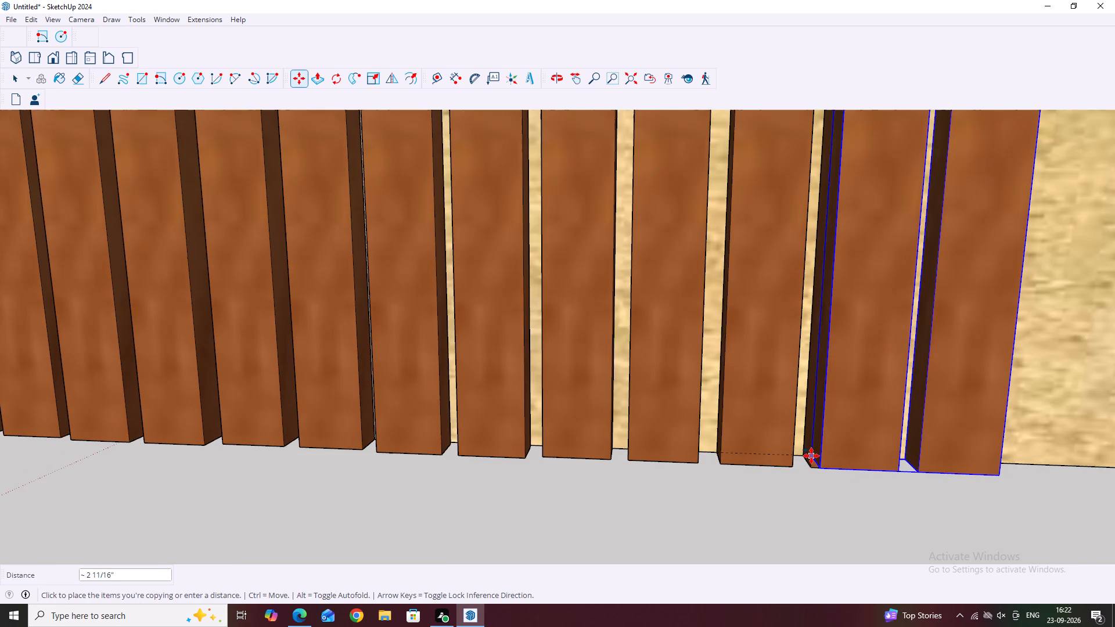
scroll(899, 456, down, 2)
middle_drag(911, 463, 876, 464)
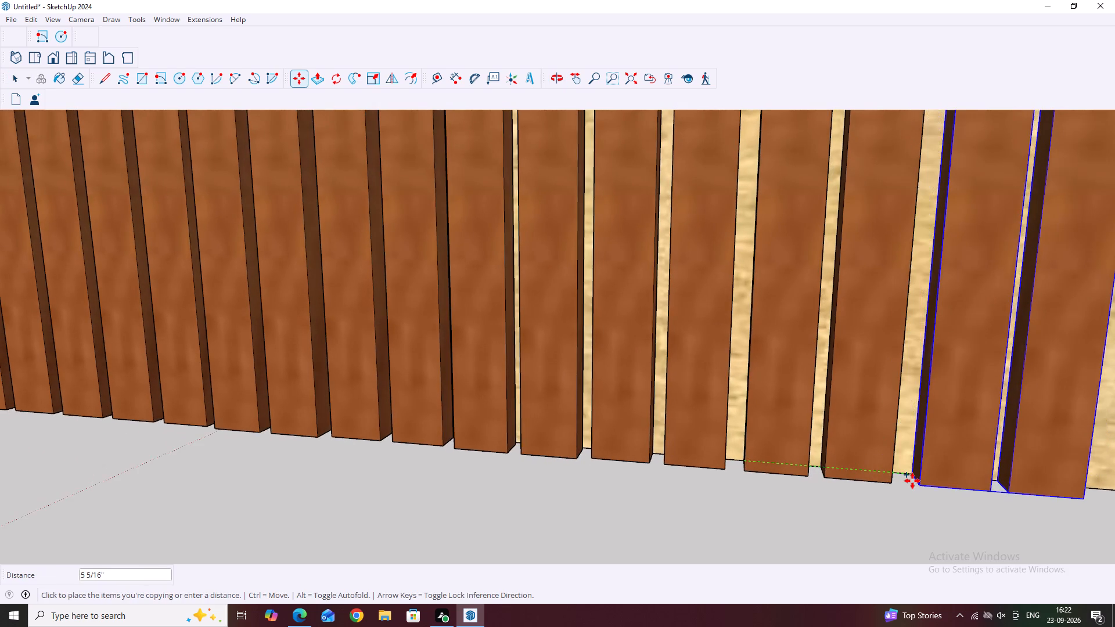
scroll(912, 481, up, 1)
click(910, 477)
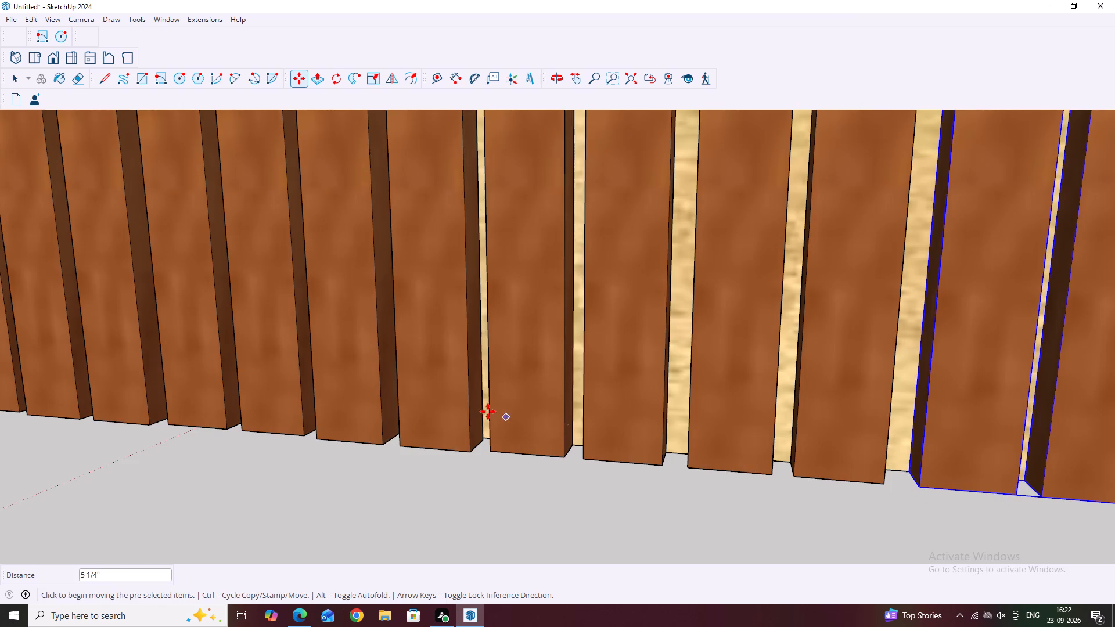
Examine the extended slatted cladding and the cabinet row in relation to the TV panel and the whole wall.
key(Escape)
scroll(481, 406, down, 20)
scroll(481, 406, down, 5)
middle_drag(663, 463, 782, 444)
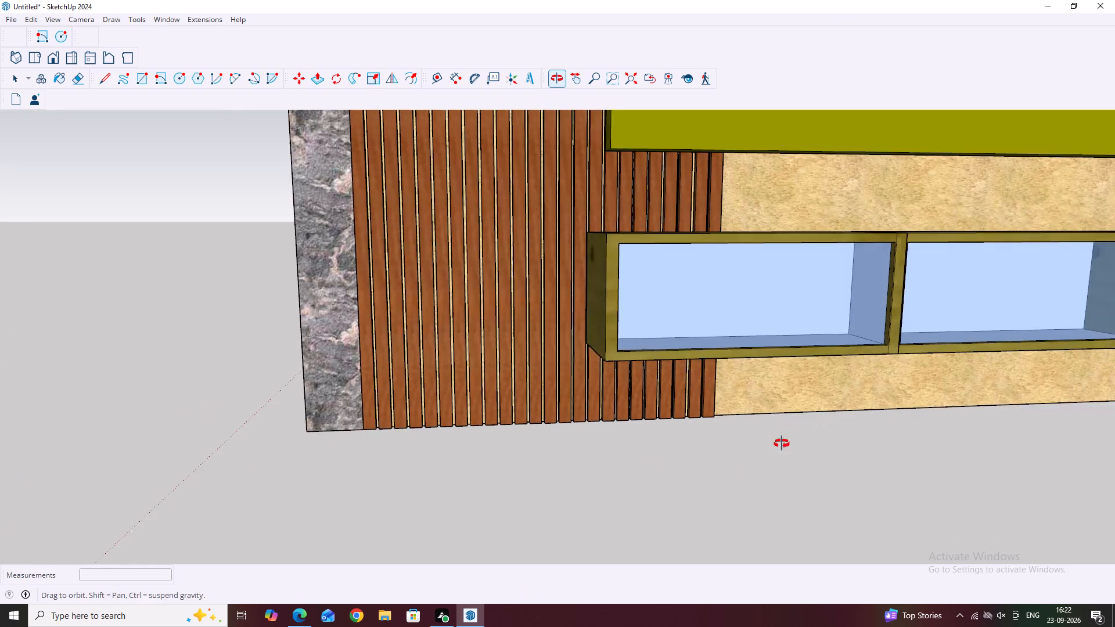
middle_drag(782, 444, 783, 441)
key(space)
scroll(685, 486, down, 18)
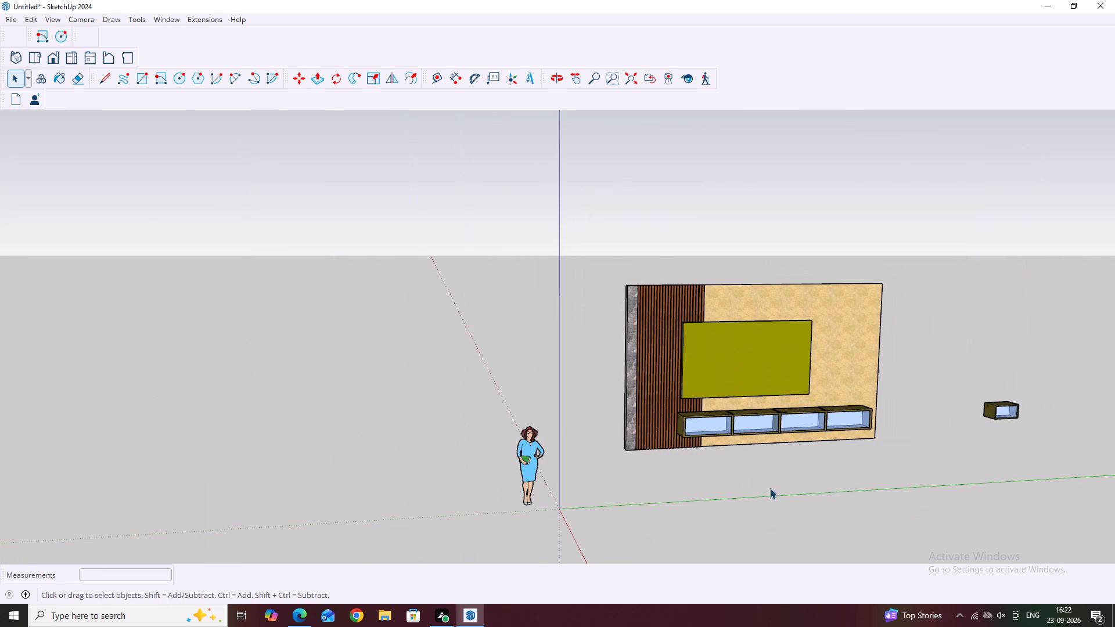
click(770, 488)
middle_drag(847, 484, 762, 449)
scroll(652, 424, up, 1)
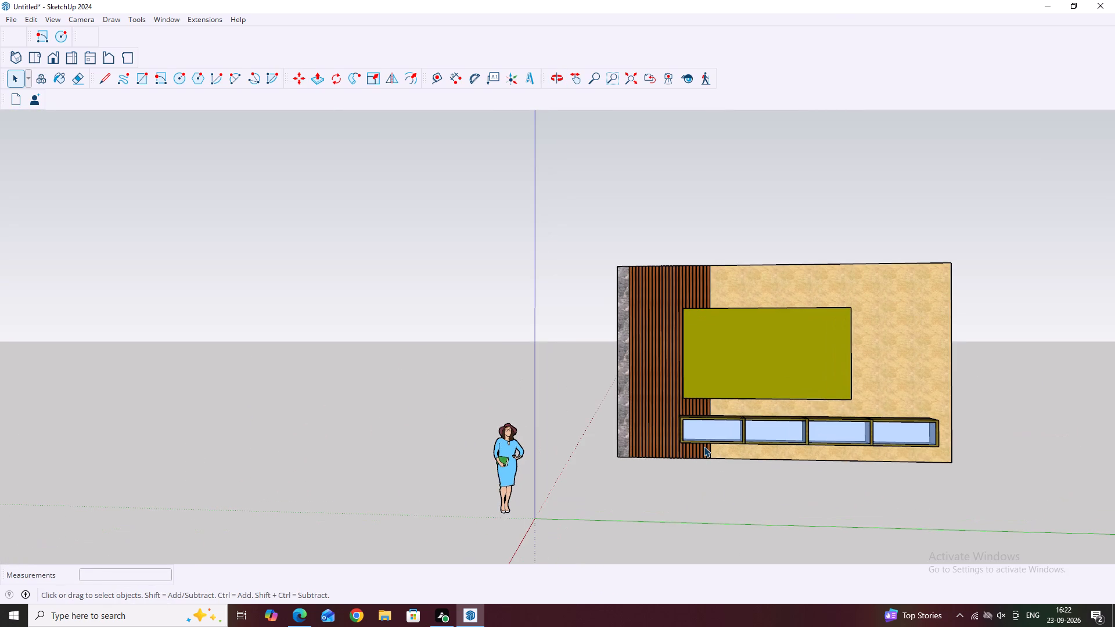
middle_drag(689, 426, 742, 479)
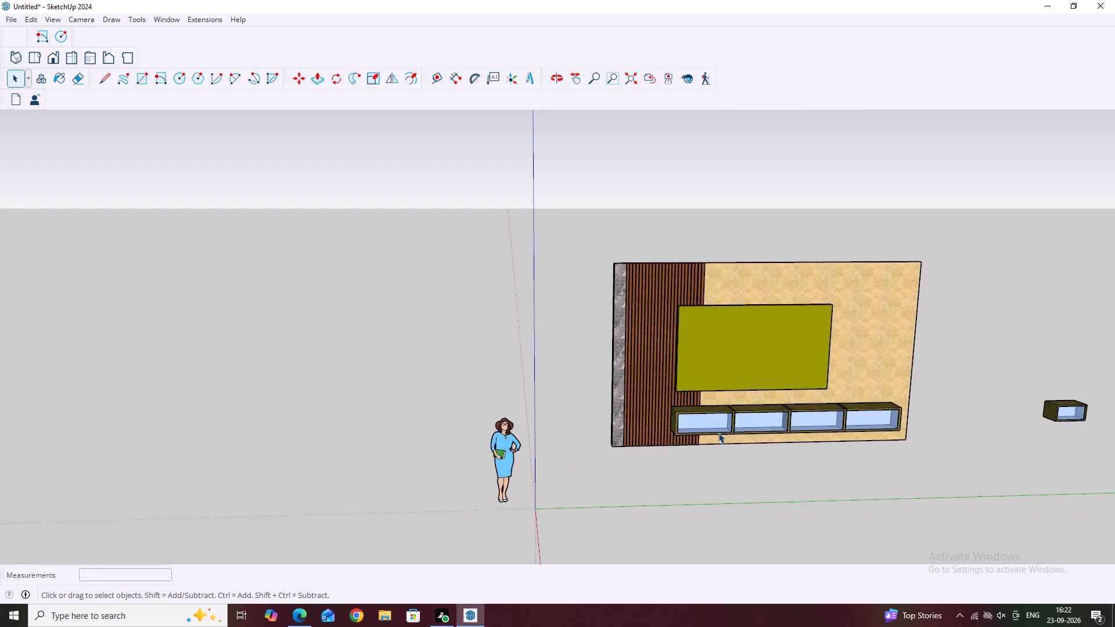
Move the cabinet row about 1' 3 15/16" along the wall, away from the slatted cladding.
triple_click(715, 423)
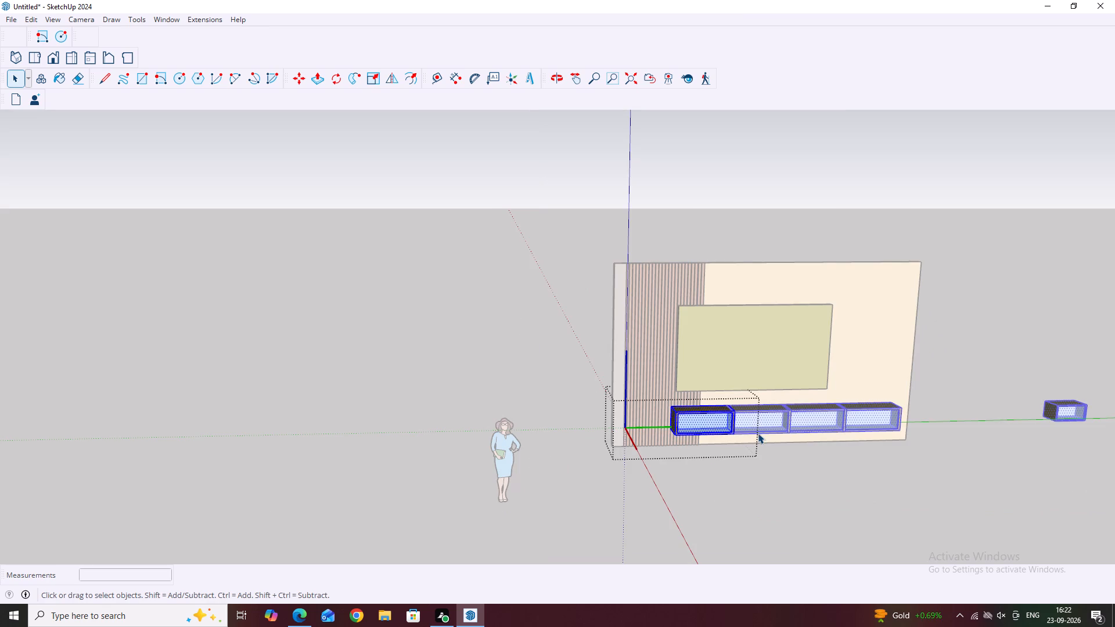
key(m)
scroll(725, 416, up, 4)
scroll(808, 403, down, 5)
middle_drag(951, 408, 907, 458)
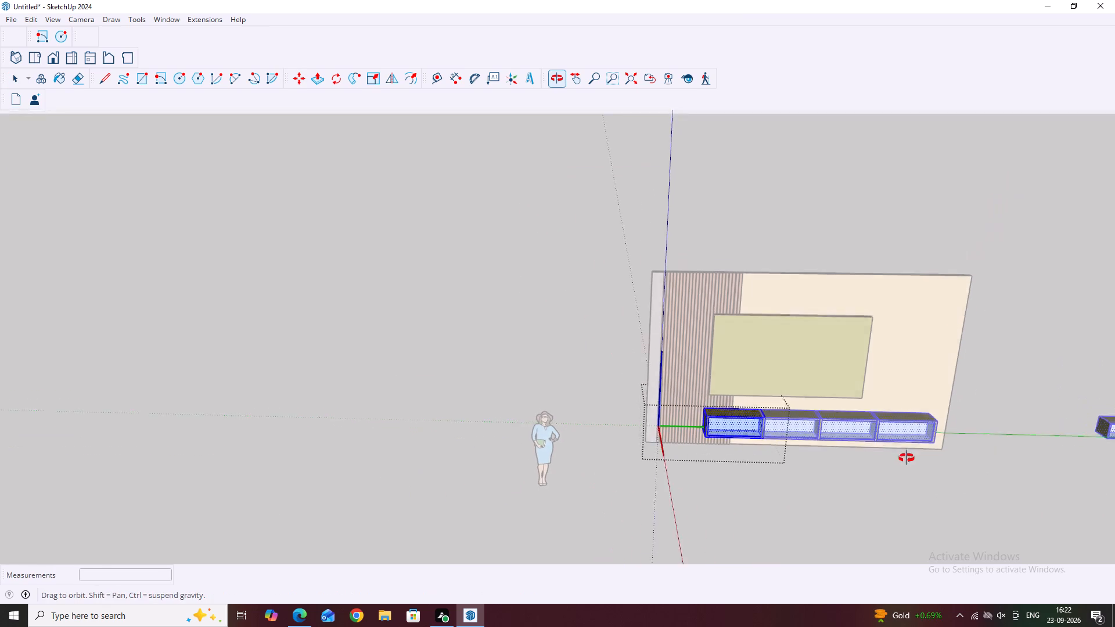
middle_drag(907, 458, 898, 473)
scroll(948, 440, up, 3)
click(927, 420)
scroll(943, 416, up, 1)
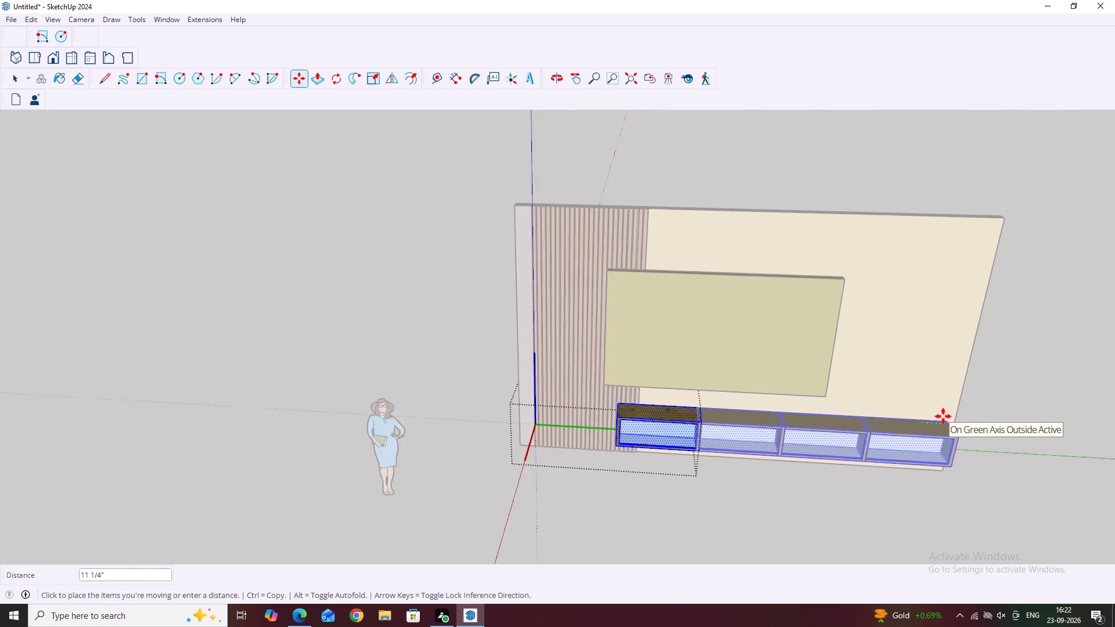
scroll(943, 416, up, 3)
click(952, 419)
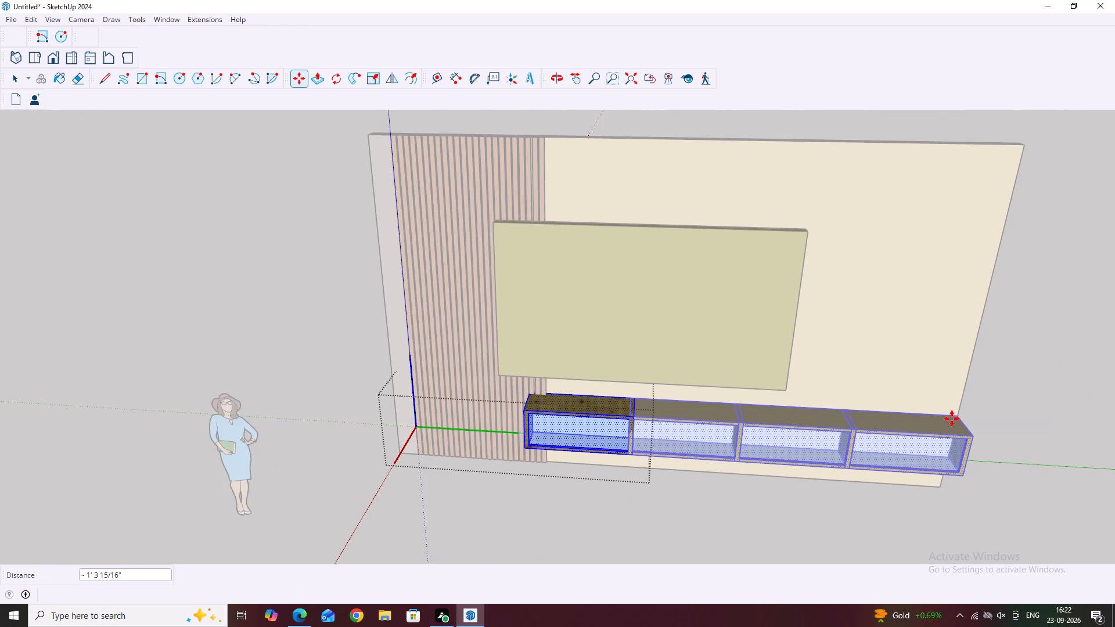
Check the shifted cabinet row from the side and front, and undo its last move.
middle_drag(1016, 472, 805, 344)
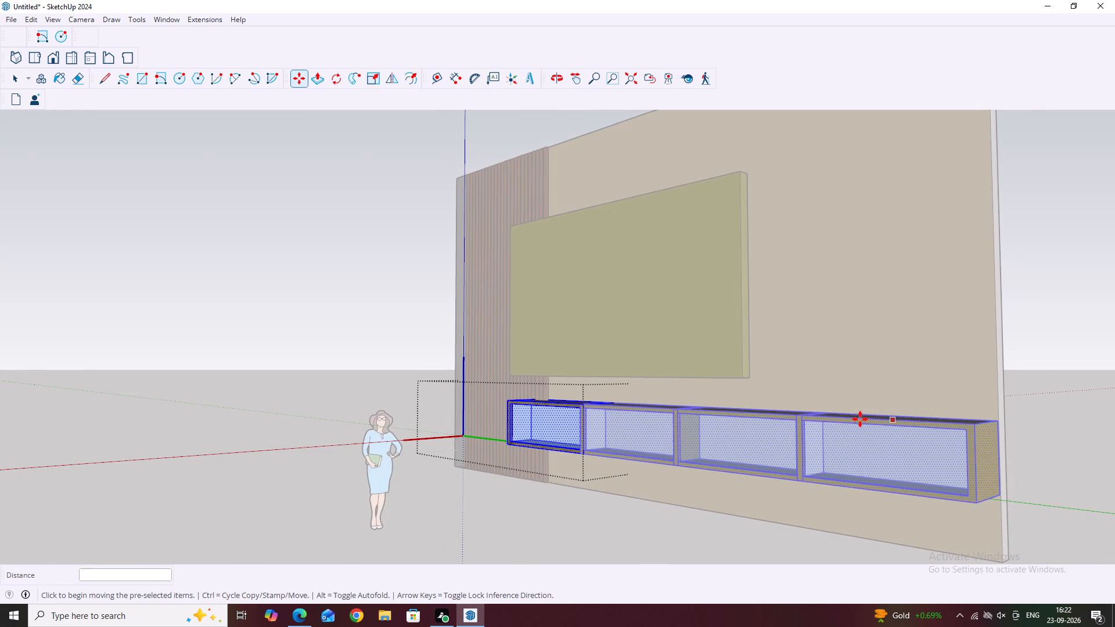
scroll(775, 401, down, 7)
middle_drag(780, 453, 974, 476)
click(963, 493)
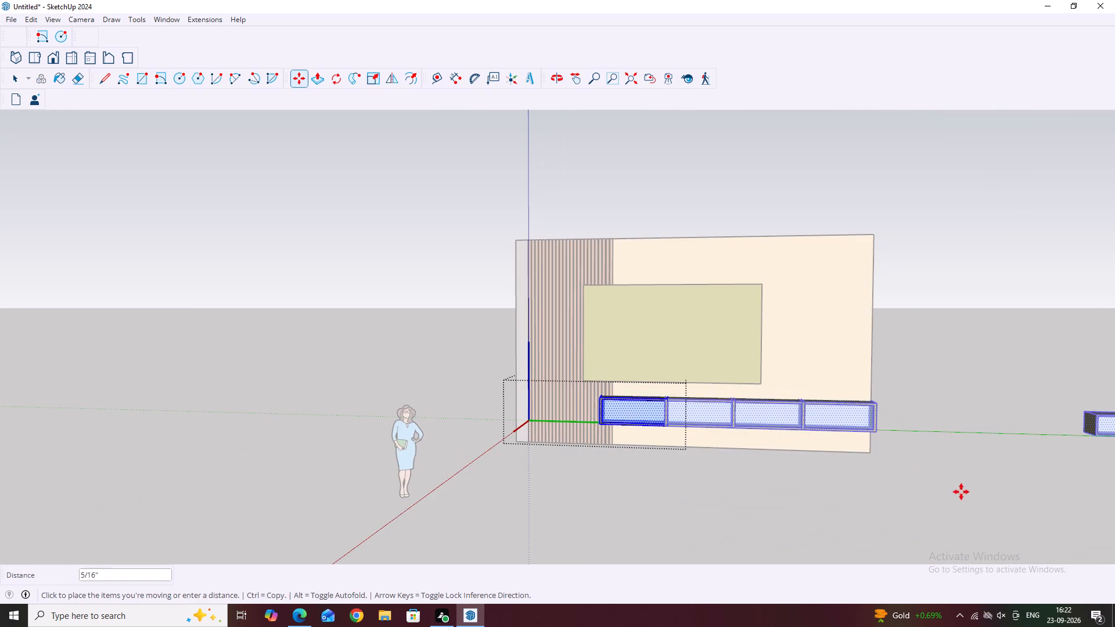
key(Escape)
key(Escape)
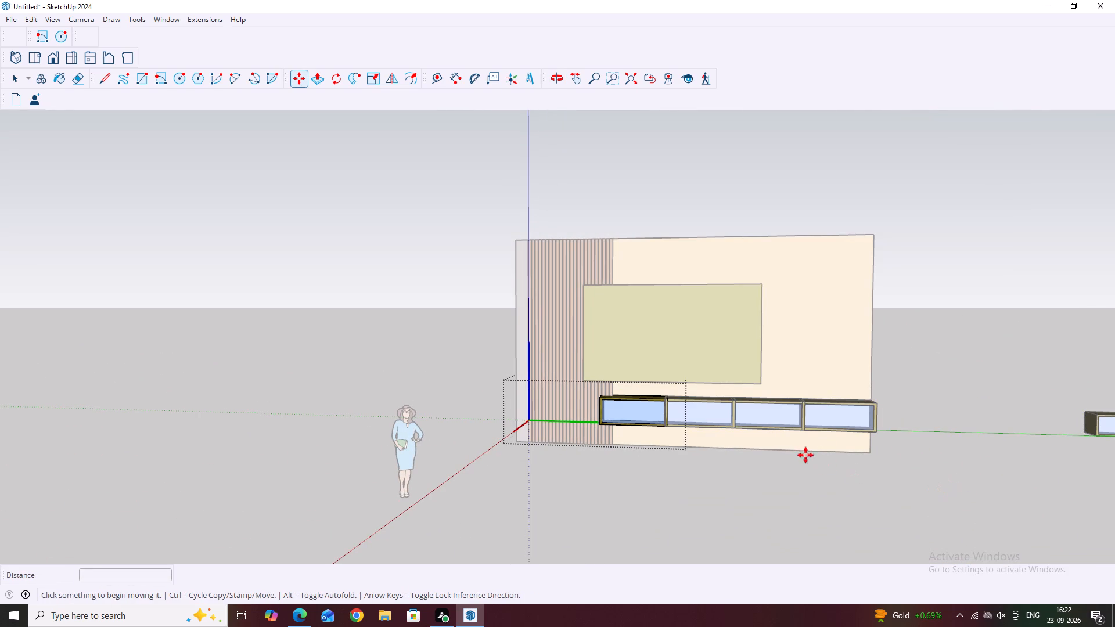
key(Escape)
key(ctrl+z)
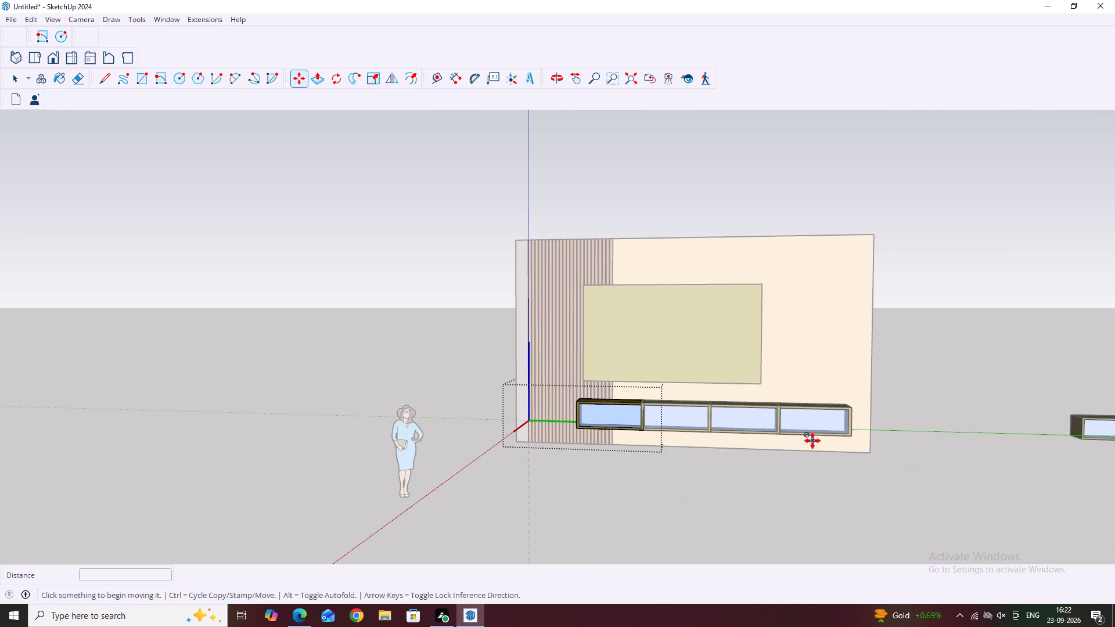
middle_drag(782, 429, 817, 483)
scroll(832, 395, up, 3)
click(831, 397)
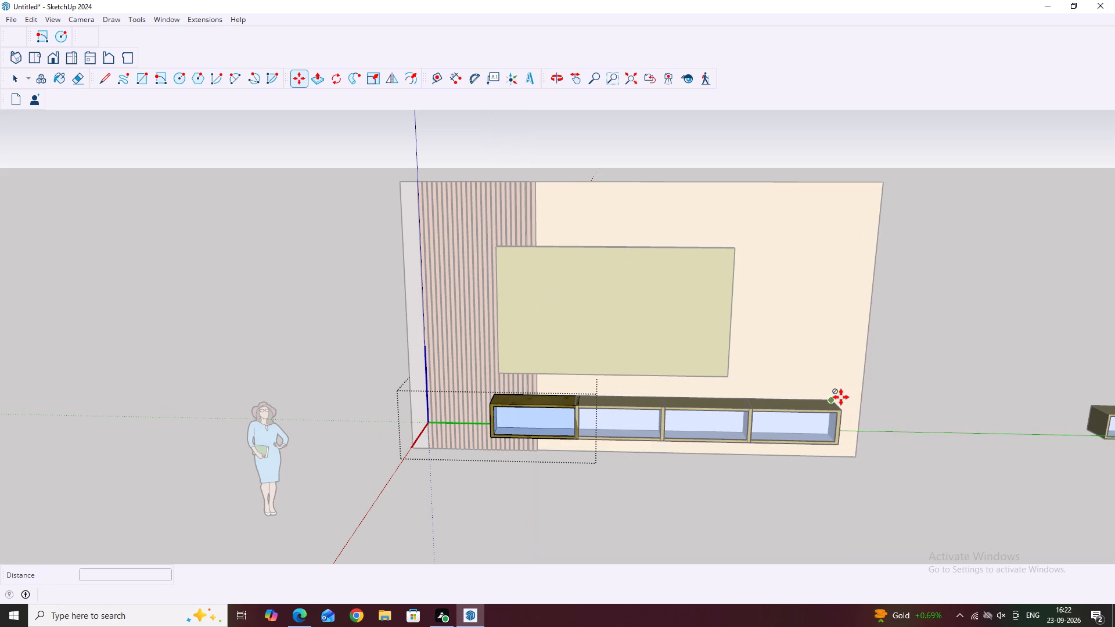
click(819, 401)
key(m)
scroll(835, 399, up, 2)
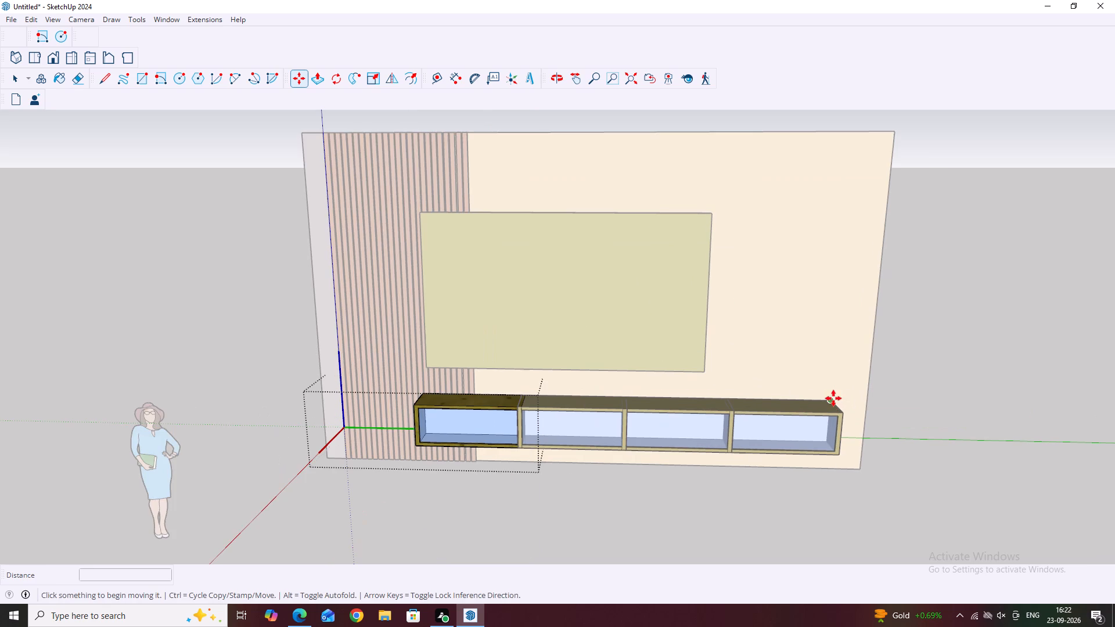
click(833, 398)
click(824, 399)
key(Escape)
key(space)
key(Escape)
Move the cabinet row about 1' 3 3/4" along the wall, bringing the end cabinet's back corner to the wall's edge.
click(499, 427)
triple_click(505, 424)
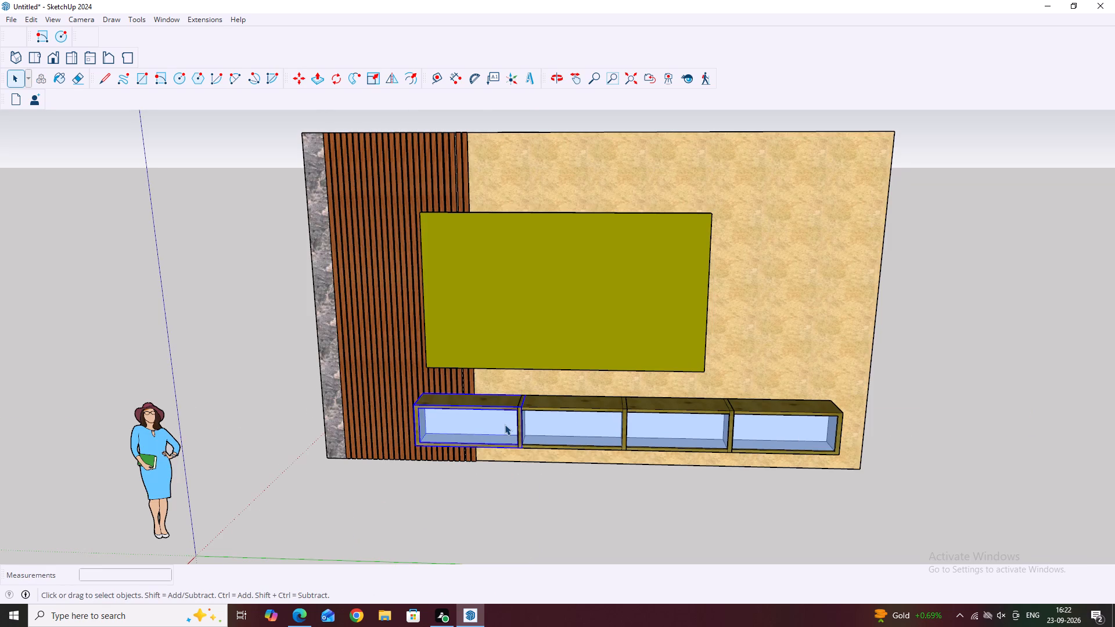
key(m)
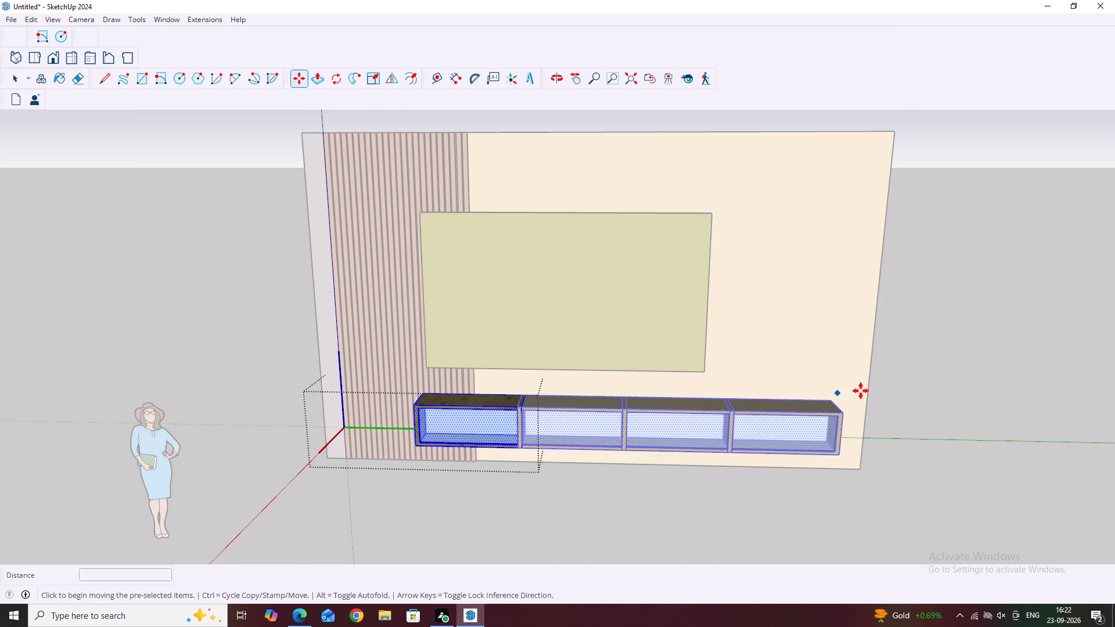
scroll(859, 392, up, 3)
click(826, 399)
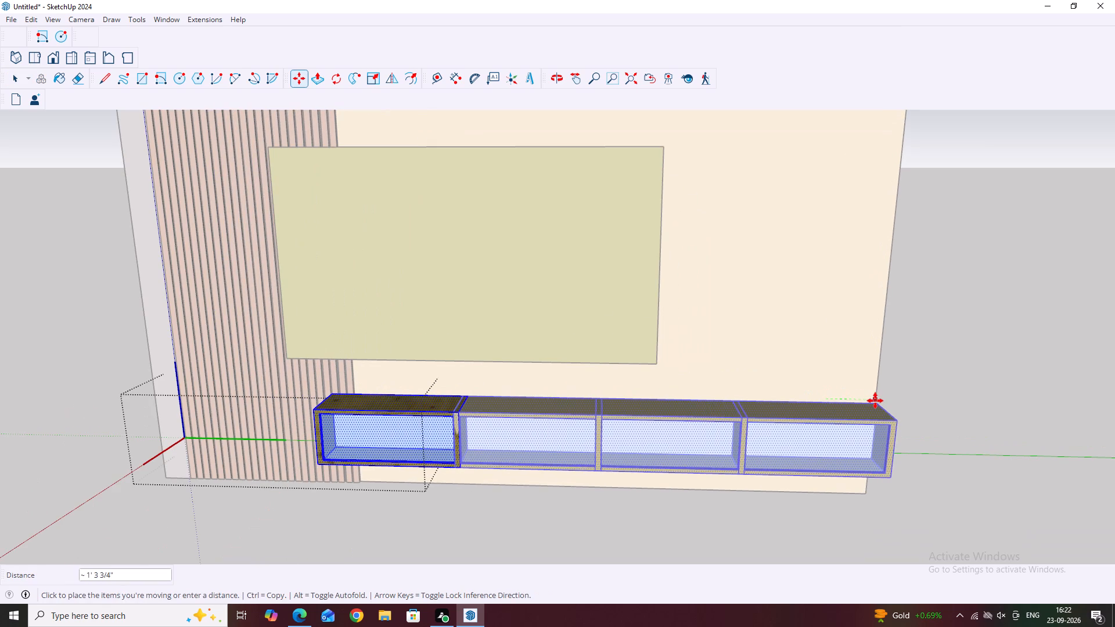
click(876, 401)
key(space)
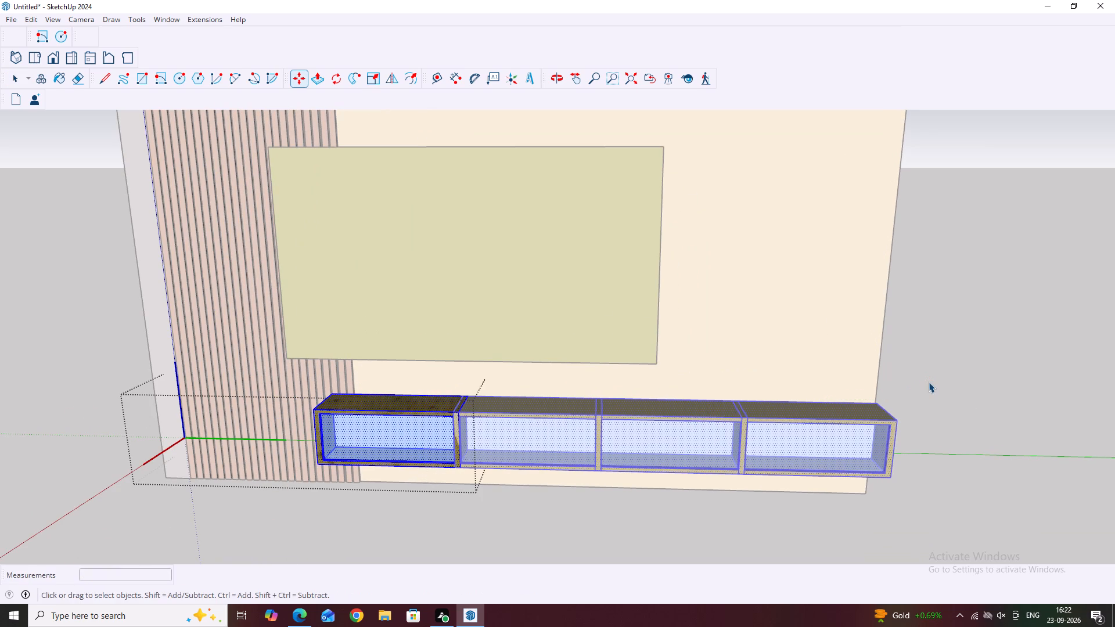
click(934, 396)
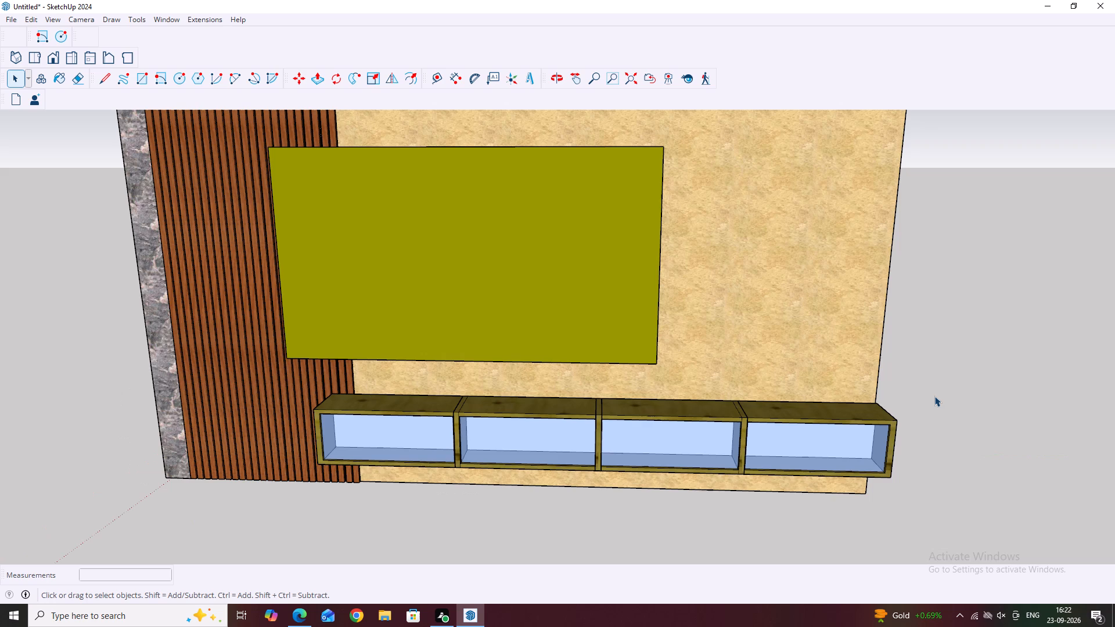
Examine the cabinet row's position against the slats, the TV panel and the wall's far edge from several angles.
middle_drag(867, 425, 884, 294)
scroll(843, 325, down, 3)
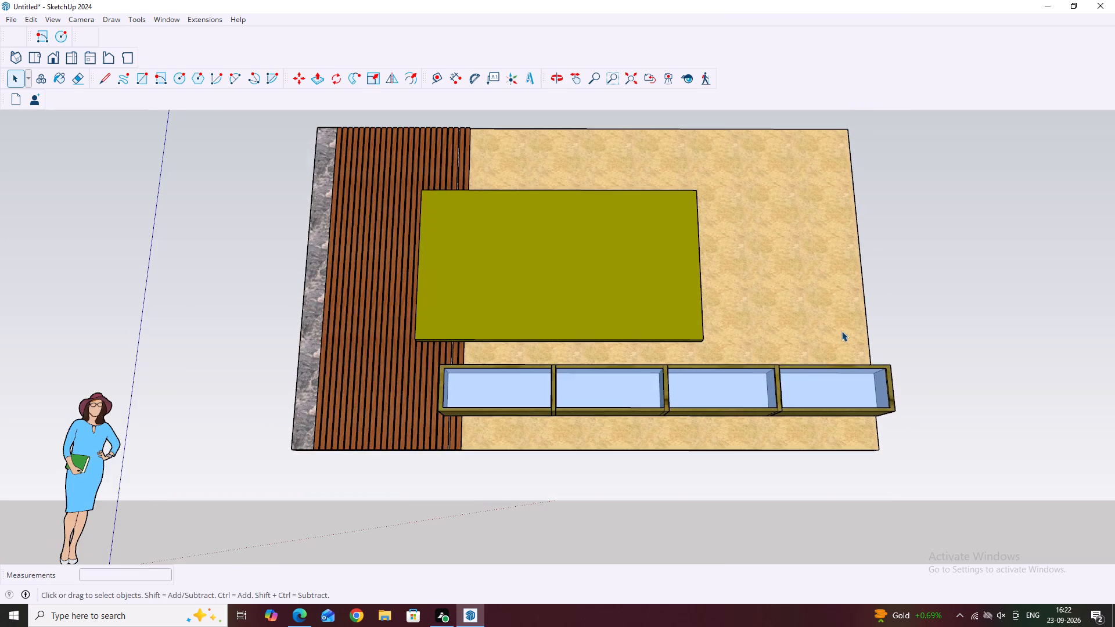
middle_drag(823, 339, 828, 387)
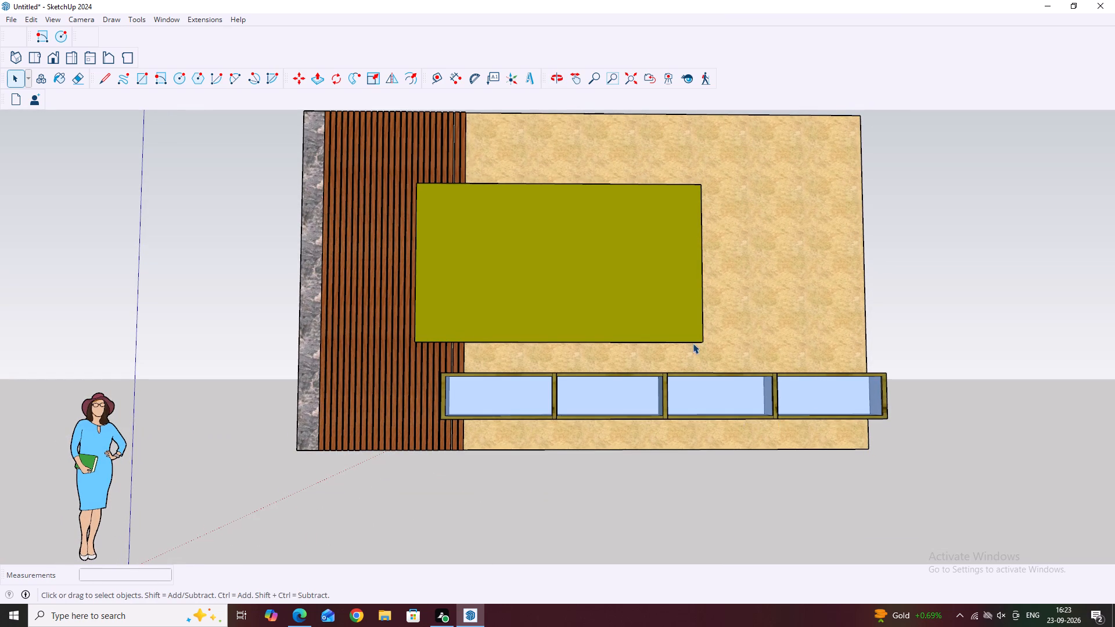
middle_drag(696, 349, 710, 377)
scroll(441, 390, up, 1)
middle_drag(441, 398, 536, 471)
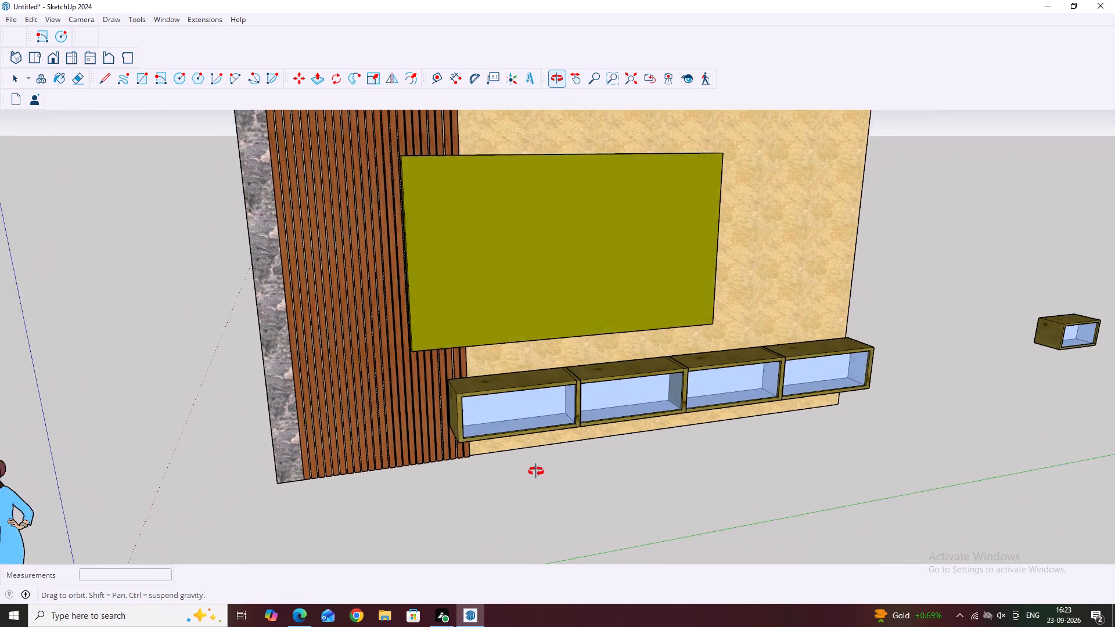
middle_drag(536, 471, 564, 442)
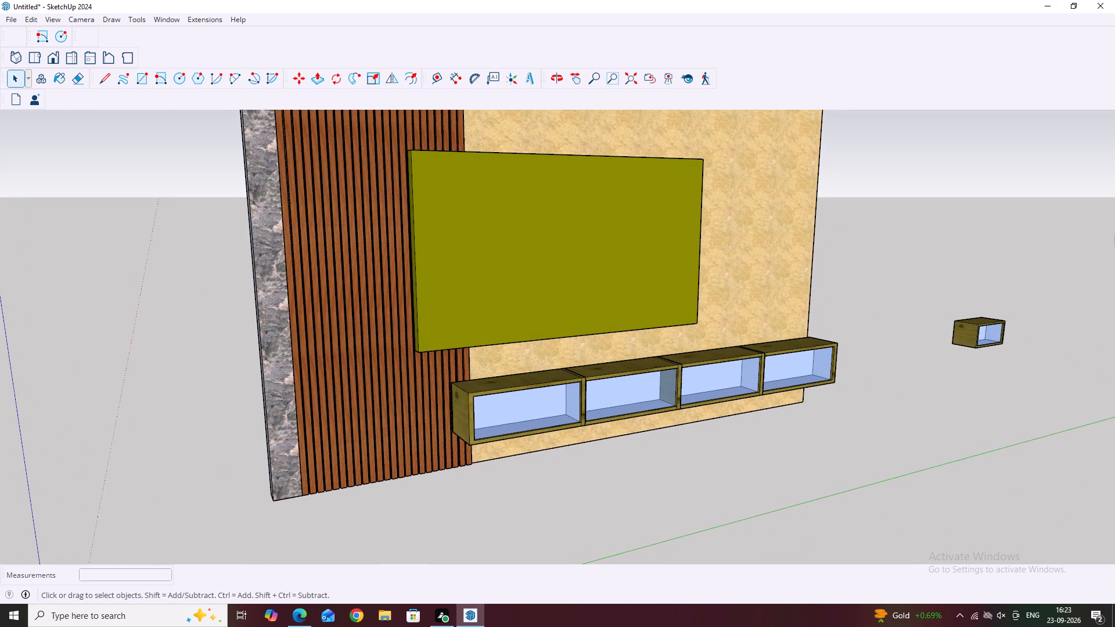
middle_drag(835, 343, 694, 291)
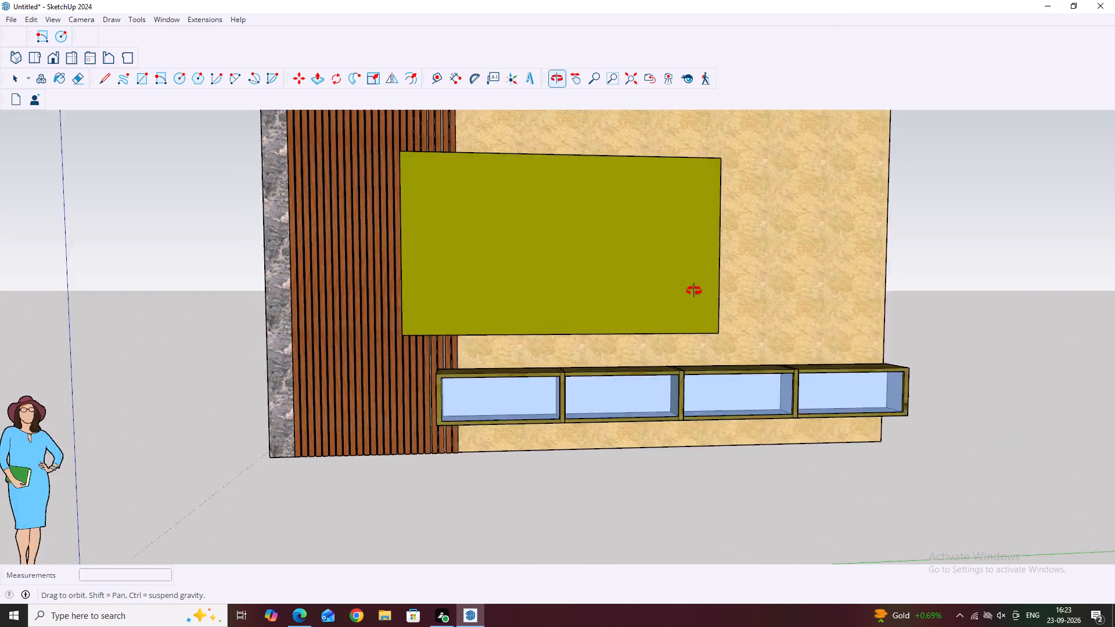
middle_drag(694, 291, 542, 373)
scroll(776, 413, down, 3)
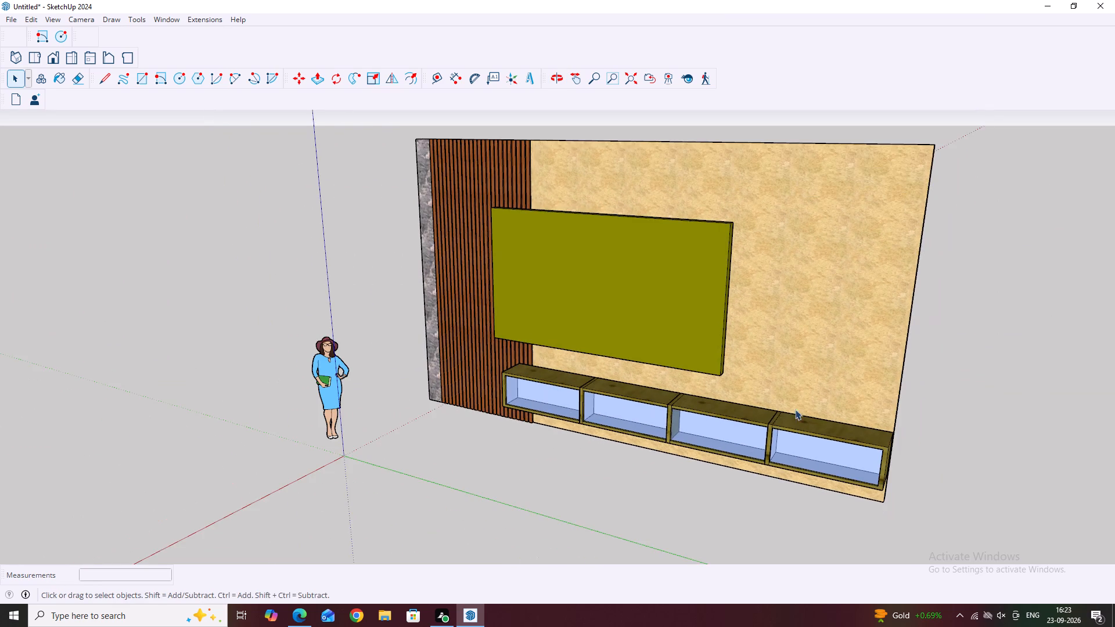
middle_drag(820, 408, 902, 423)
middle_drag(889, 441, 911, 397)
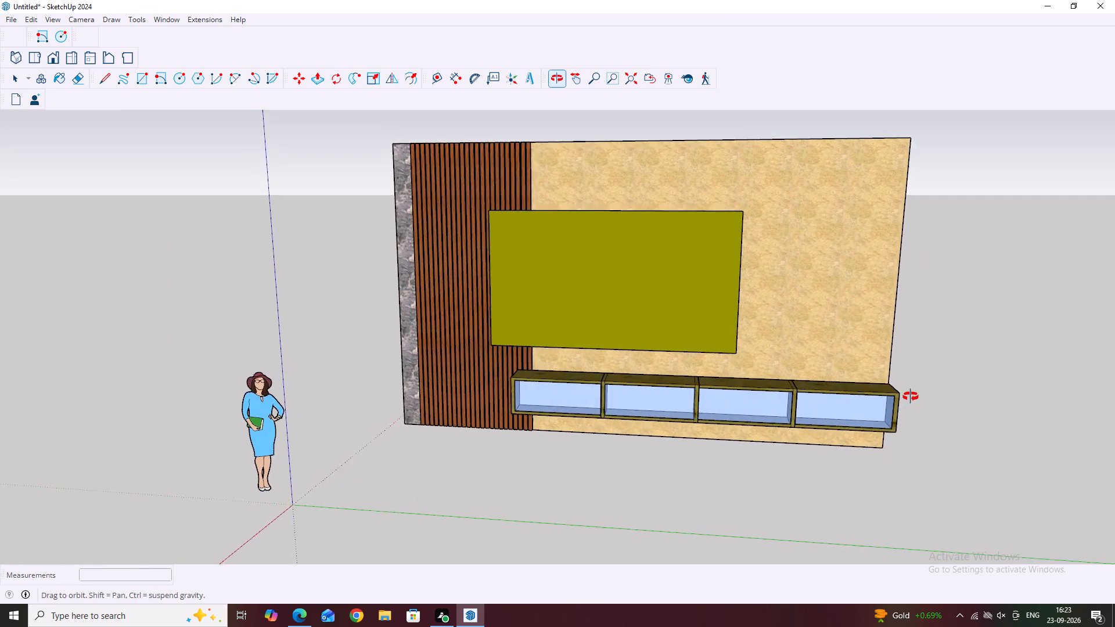
middle_drag(911, 397, 911, 372)
scroll(677, 387, down, 3)
middle_drag(636, 362, 768, 450)
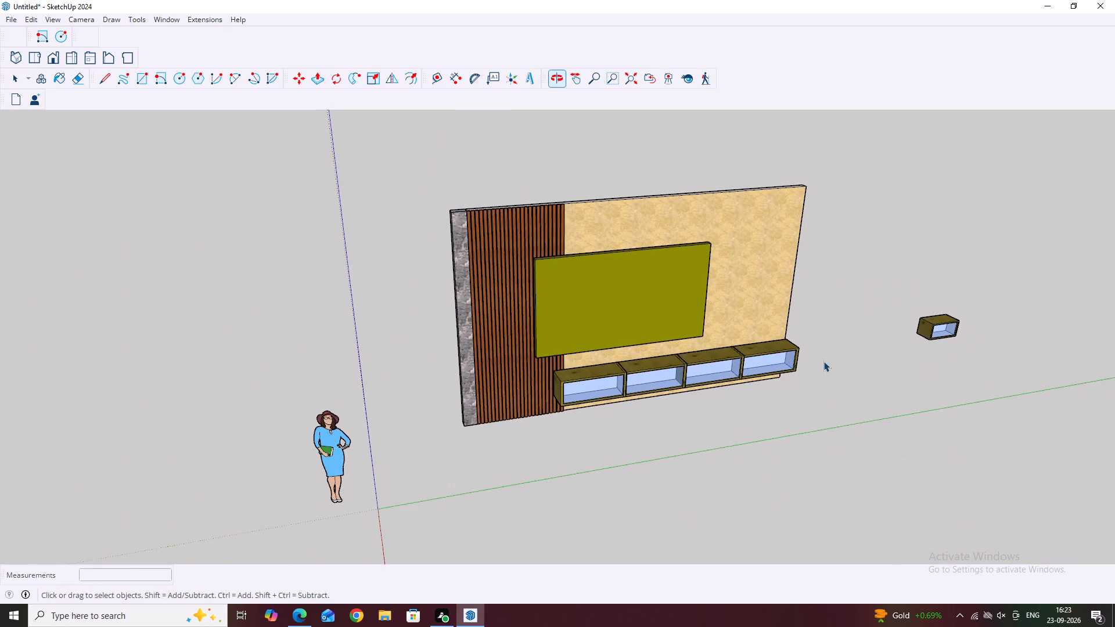
Delete the spare cabinet standing apart from the TV wall.
middle_drag(1016, 350, 927, 303)
scroll(877, 309, down, 7)
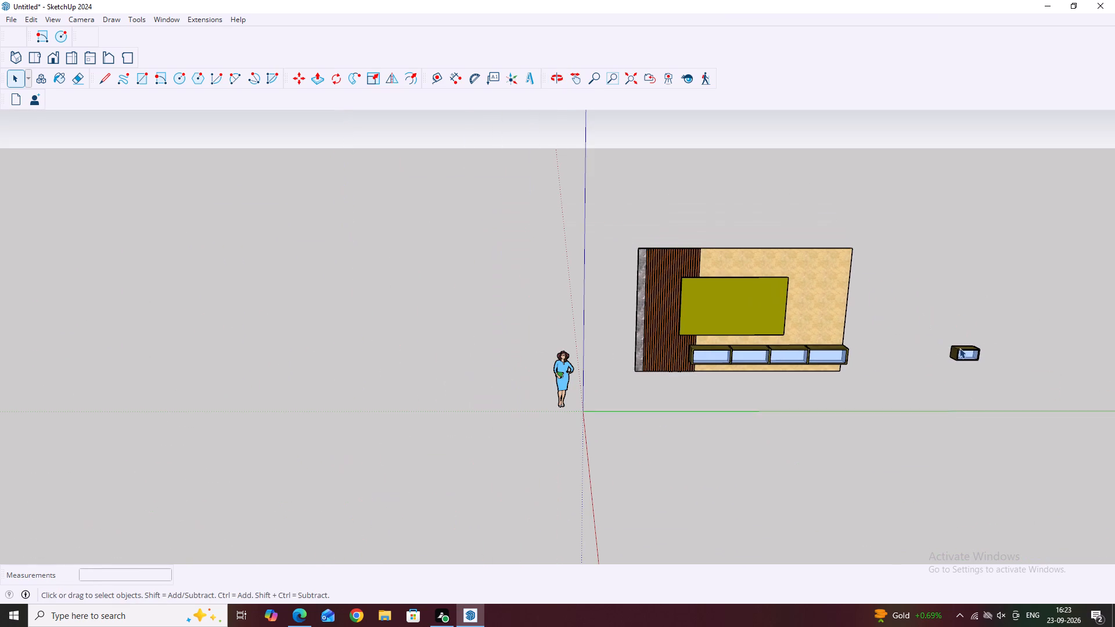
drag(933, 309, 1016, 427)
key(Delete)
Examine the TV wall from several angles, including where the cabinet row meets the last slats.
scroll(711, 392, up, 1)
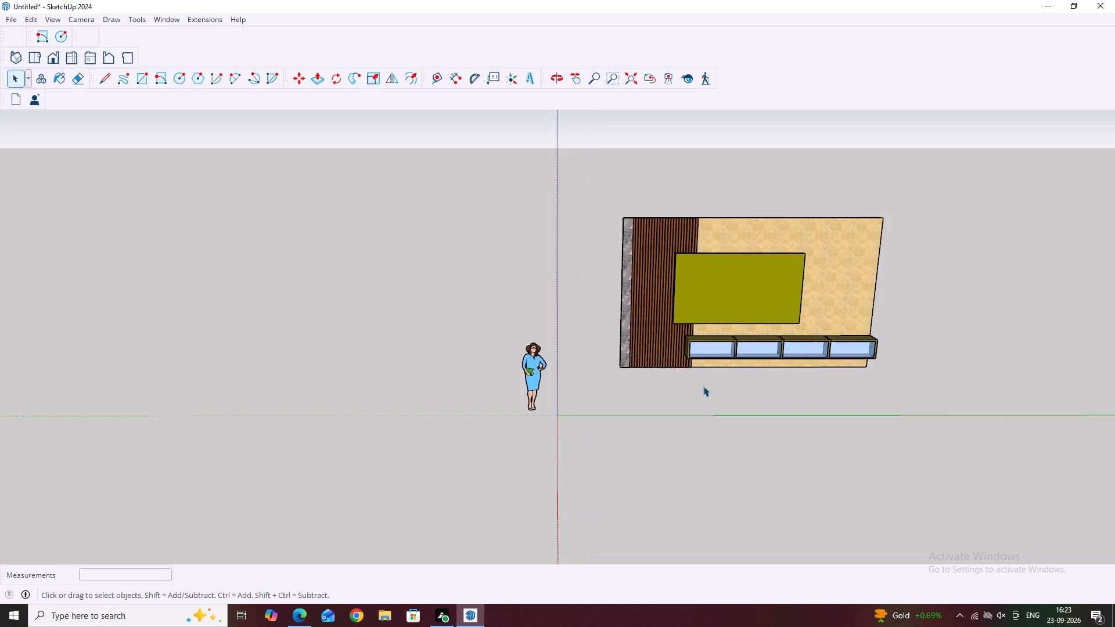
scroll(703, 386, up, 3)
middle_drag(704, 377, 717, 286)
middle_drag(710, 372, 661, 383)
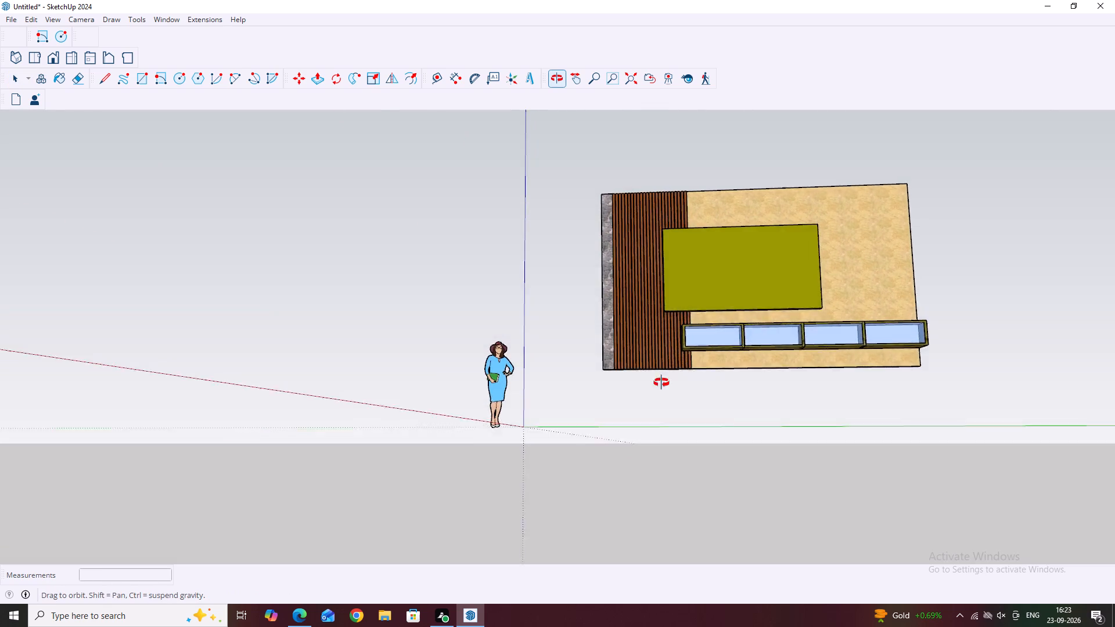
middle_drag(661, 383, 658, 446)
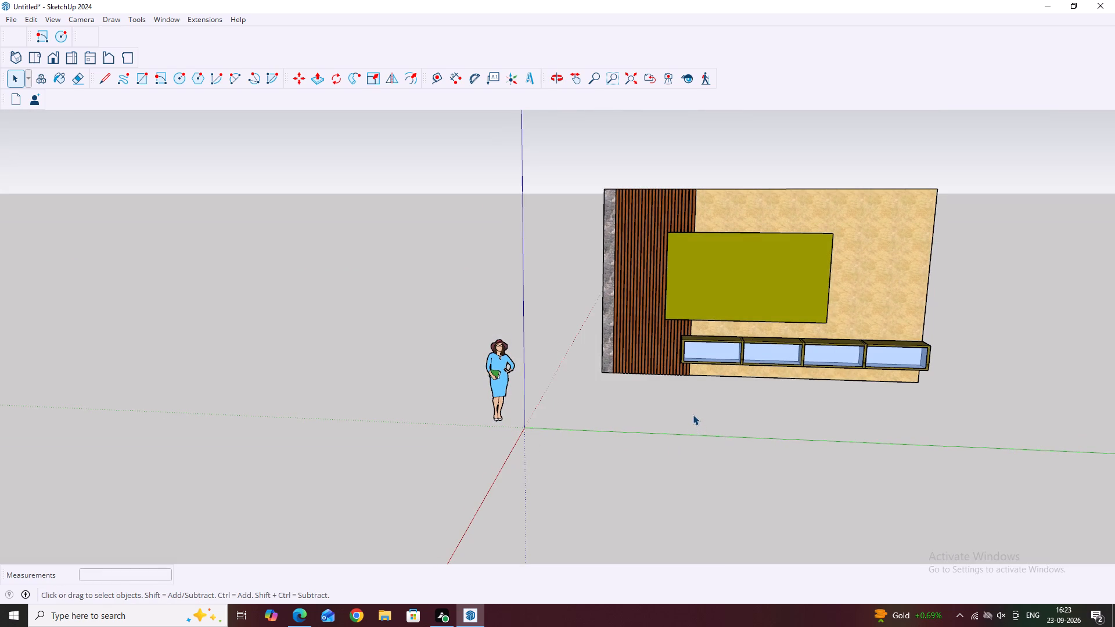
scroll(744, 377, up, 3)
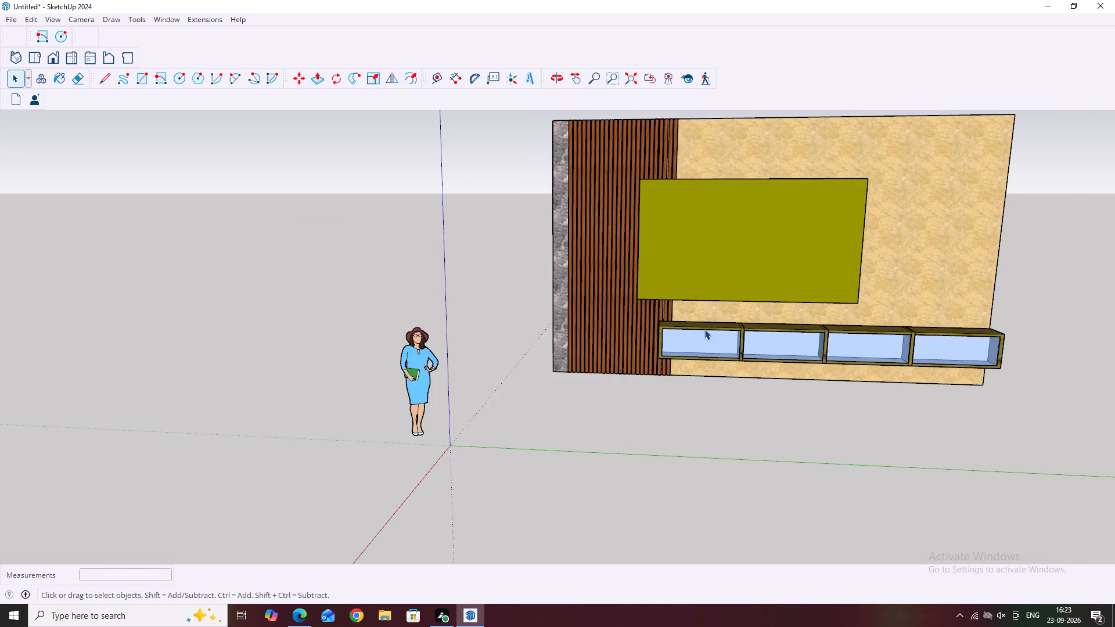
scroll(702, 327, up, 4)
middle_drag(649, 336, 659, 377)
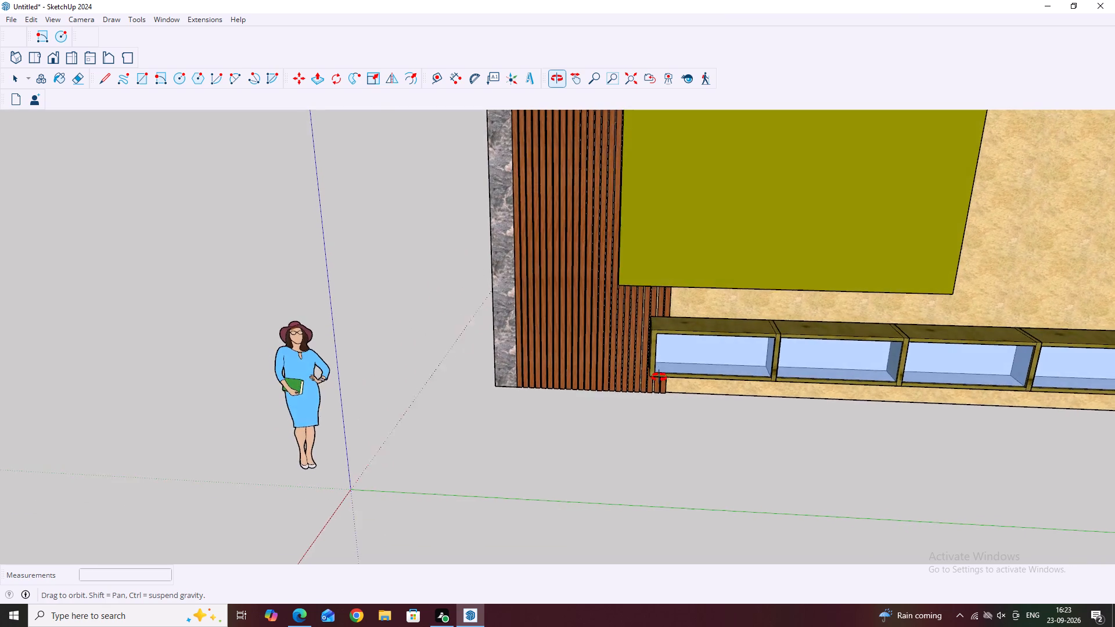
middle_drag(659, 377, 743, 355)
scroll(660, 347, down, 5)
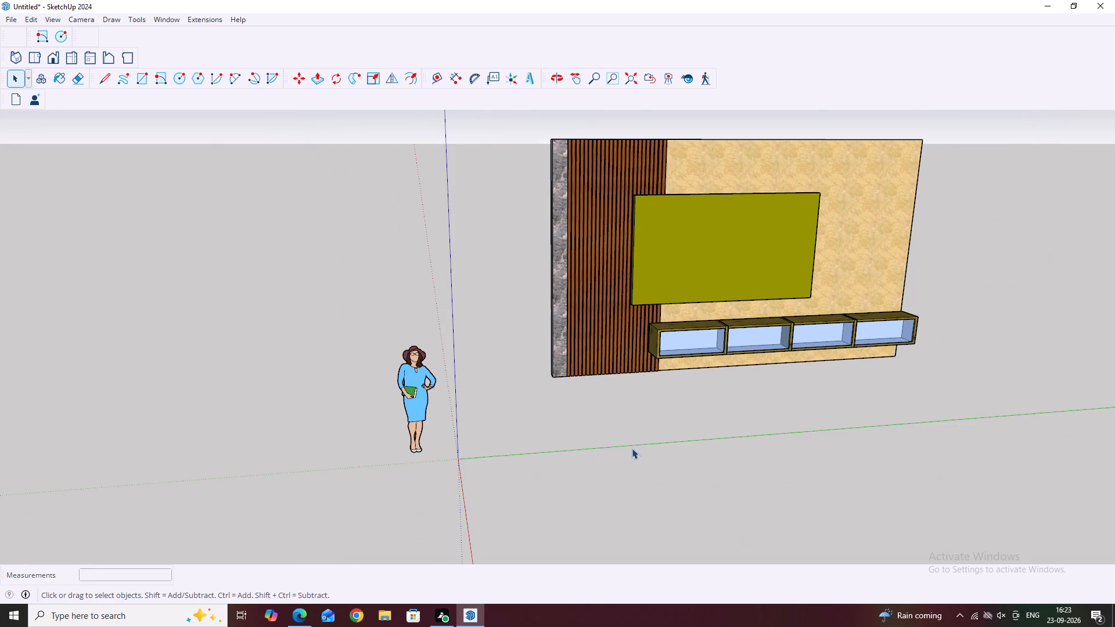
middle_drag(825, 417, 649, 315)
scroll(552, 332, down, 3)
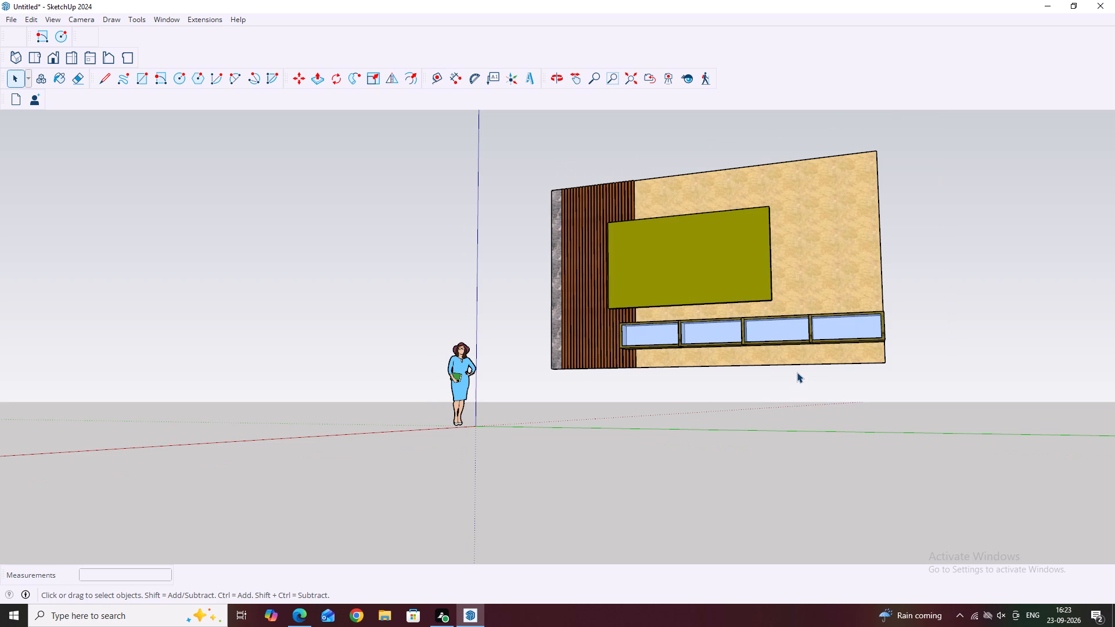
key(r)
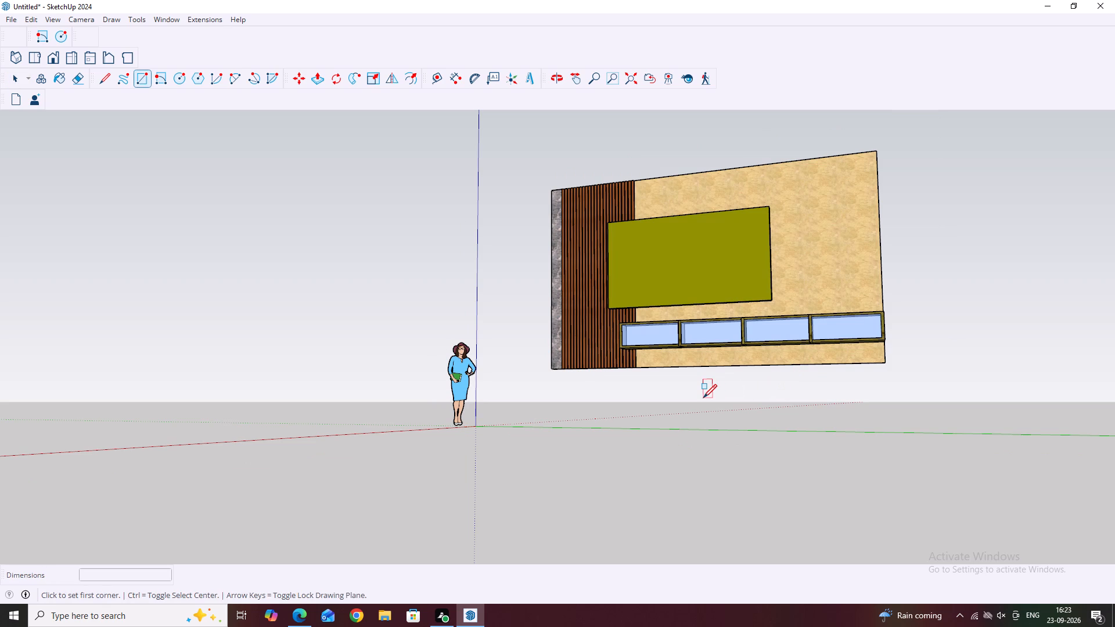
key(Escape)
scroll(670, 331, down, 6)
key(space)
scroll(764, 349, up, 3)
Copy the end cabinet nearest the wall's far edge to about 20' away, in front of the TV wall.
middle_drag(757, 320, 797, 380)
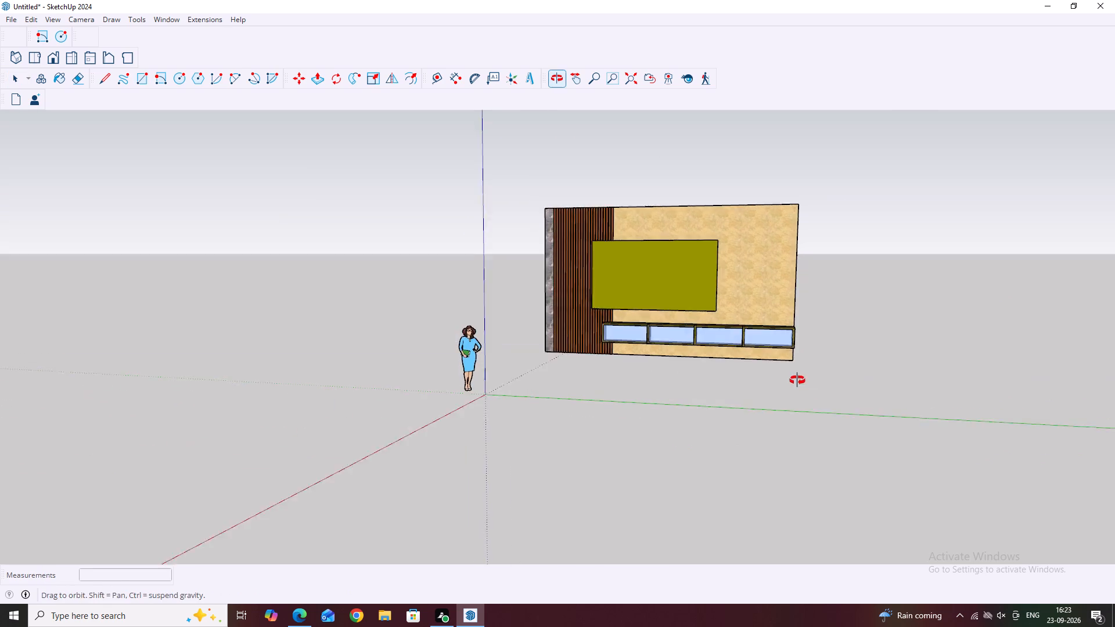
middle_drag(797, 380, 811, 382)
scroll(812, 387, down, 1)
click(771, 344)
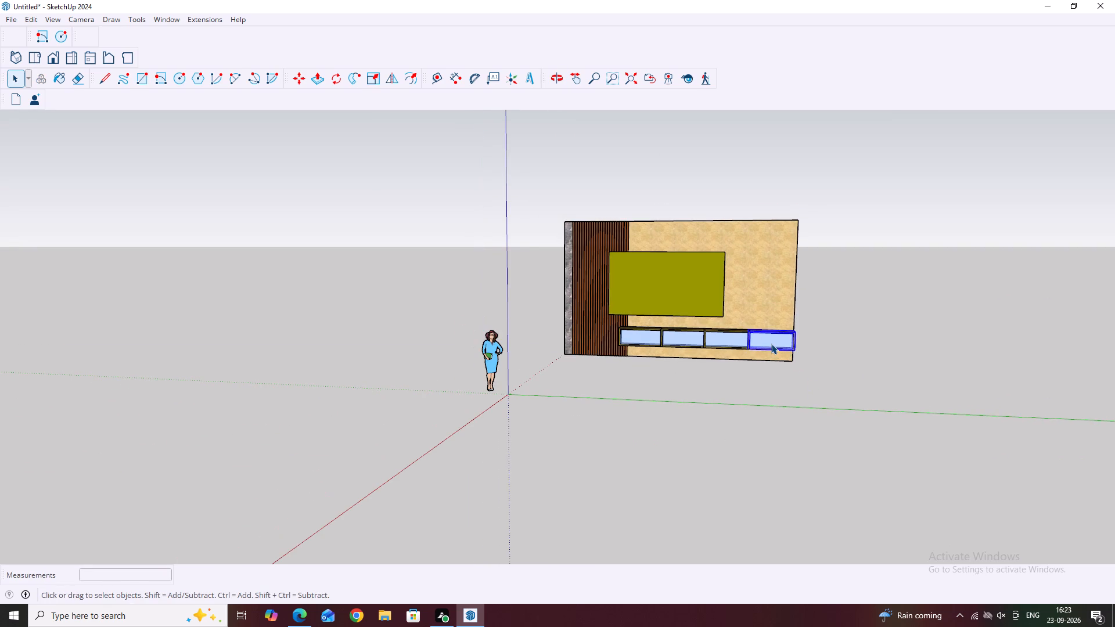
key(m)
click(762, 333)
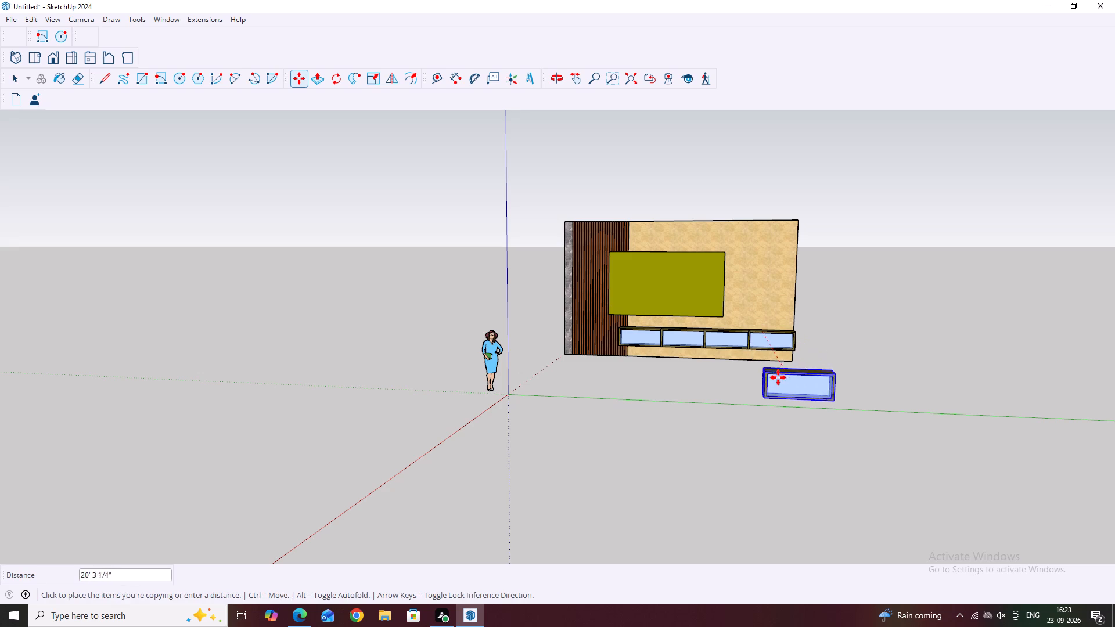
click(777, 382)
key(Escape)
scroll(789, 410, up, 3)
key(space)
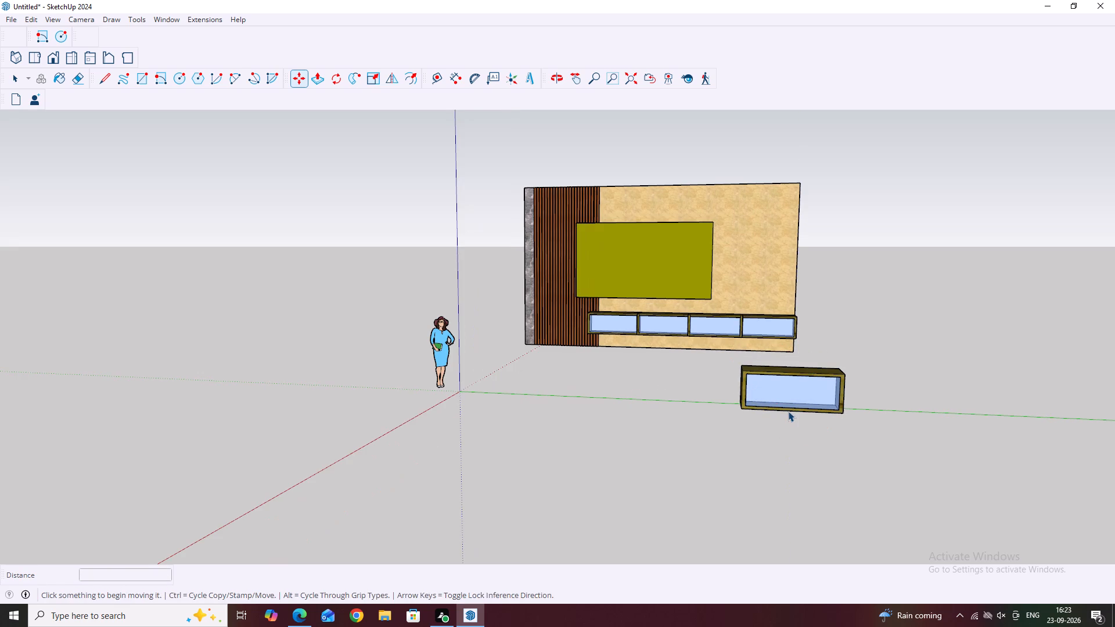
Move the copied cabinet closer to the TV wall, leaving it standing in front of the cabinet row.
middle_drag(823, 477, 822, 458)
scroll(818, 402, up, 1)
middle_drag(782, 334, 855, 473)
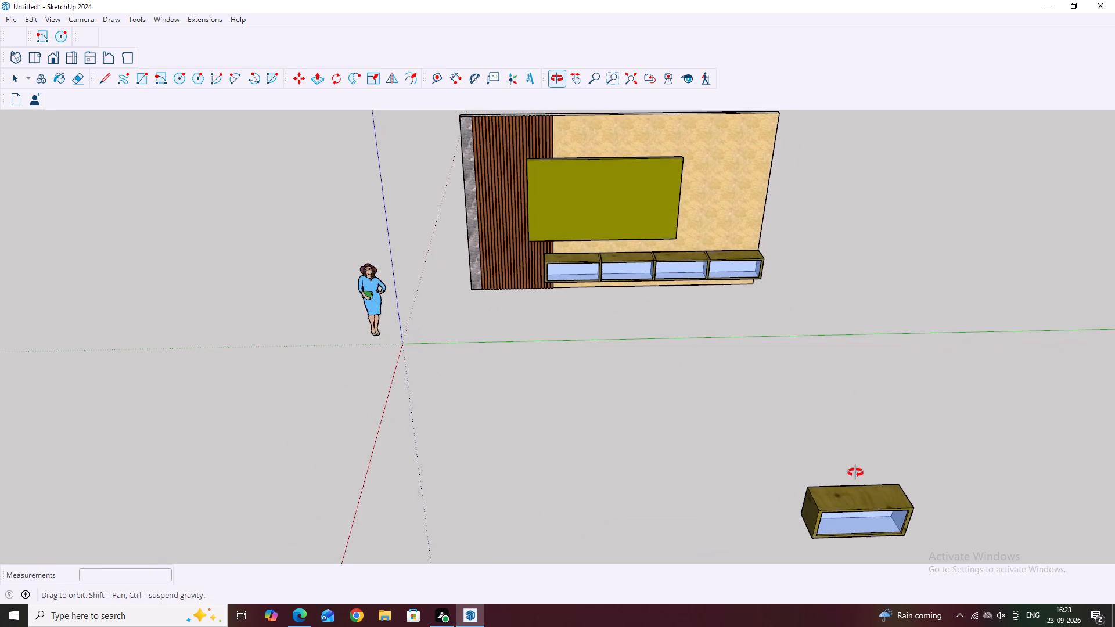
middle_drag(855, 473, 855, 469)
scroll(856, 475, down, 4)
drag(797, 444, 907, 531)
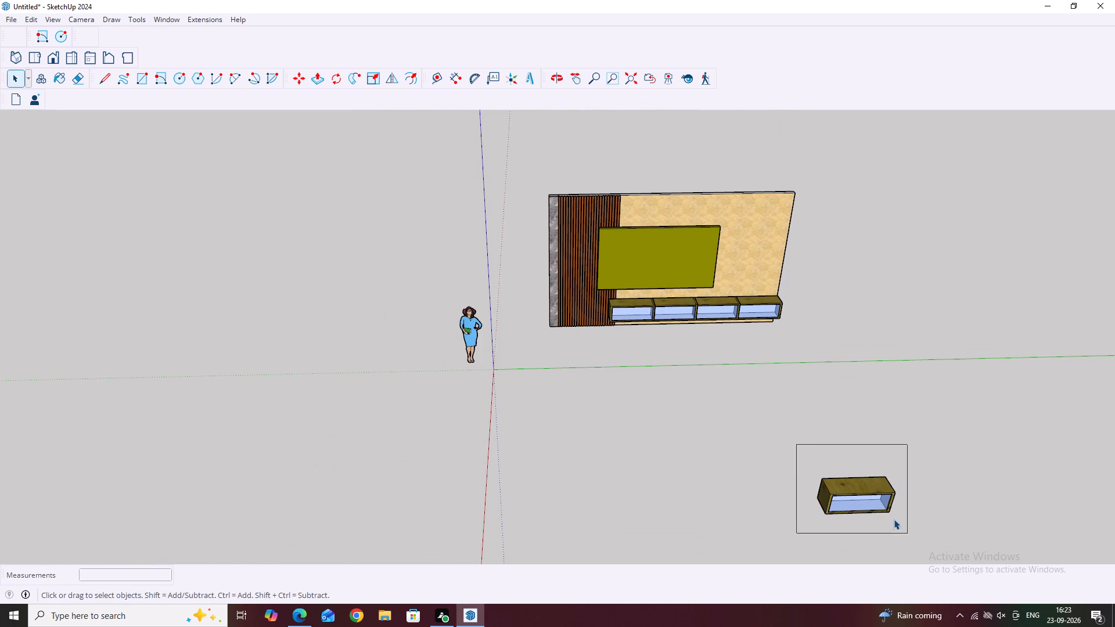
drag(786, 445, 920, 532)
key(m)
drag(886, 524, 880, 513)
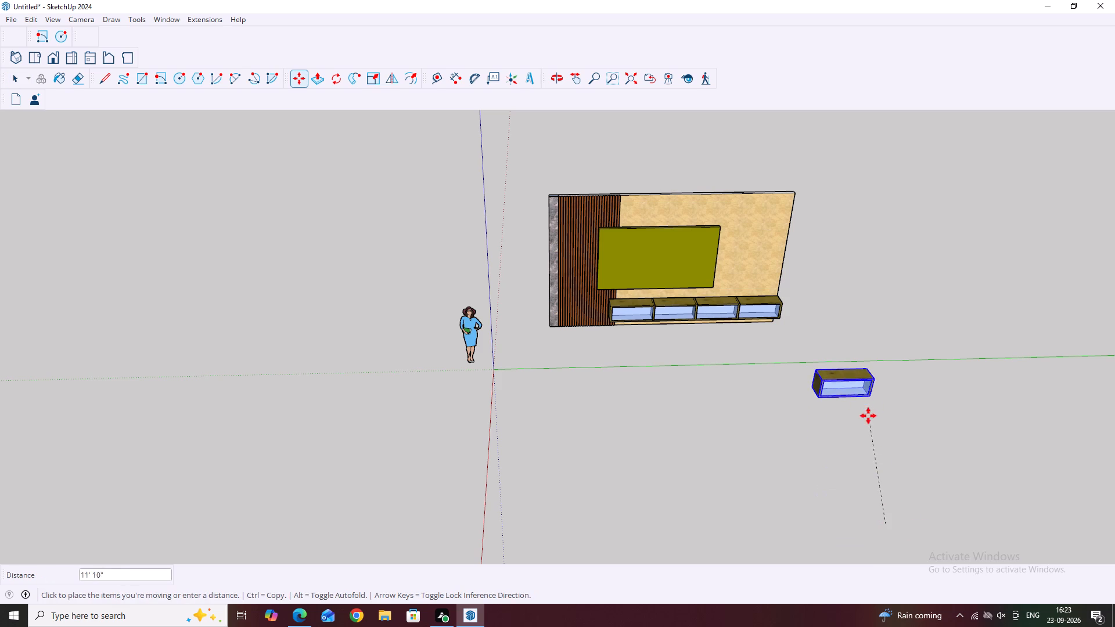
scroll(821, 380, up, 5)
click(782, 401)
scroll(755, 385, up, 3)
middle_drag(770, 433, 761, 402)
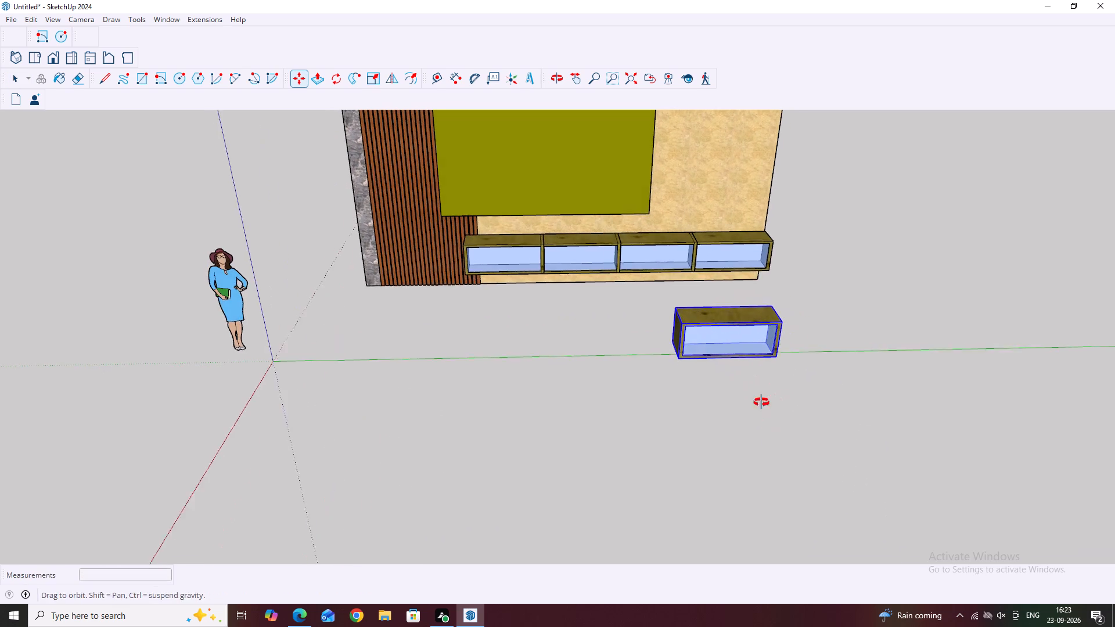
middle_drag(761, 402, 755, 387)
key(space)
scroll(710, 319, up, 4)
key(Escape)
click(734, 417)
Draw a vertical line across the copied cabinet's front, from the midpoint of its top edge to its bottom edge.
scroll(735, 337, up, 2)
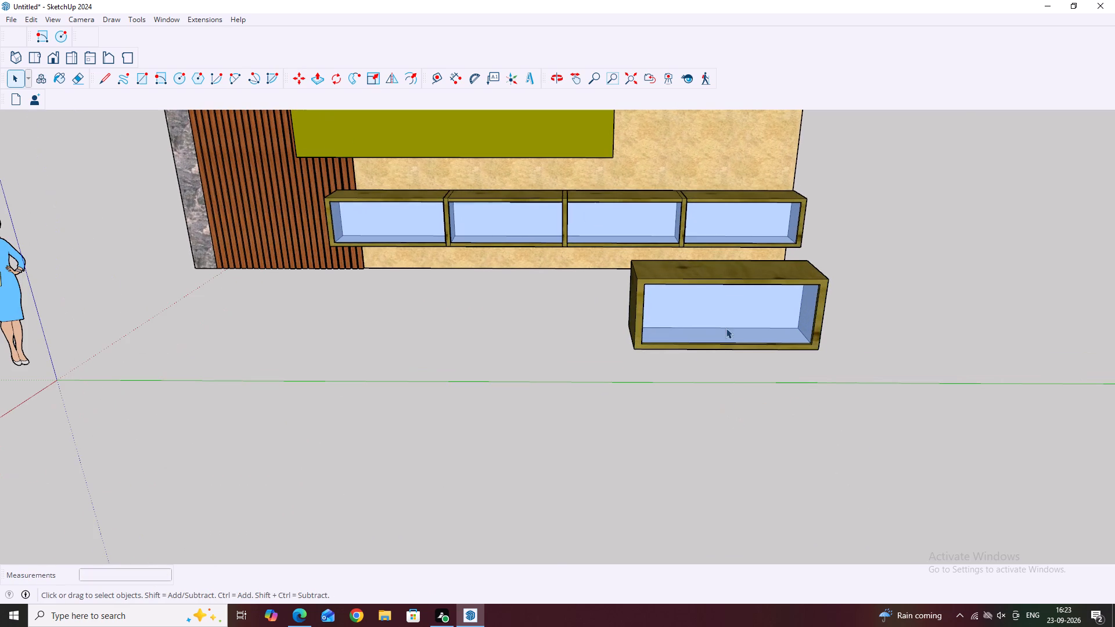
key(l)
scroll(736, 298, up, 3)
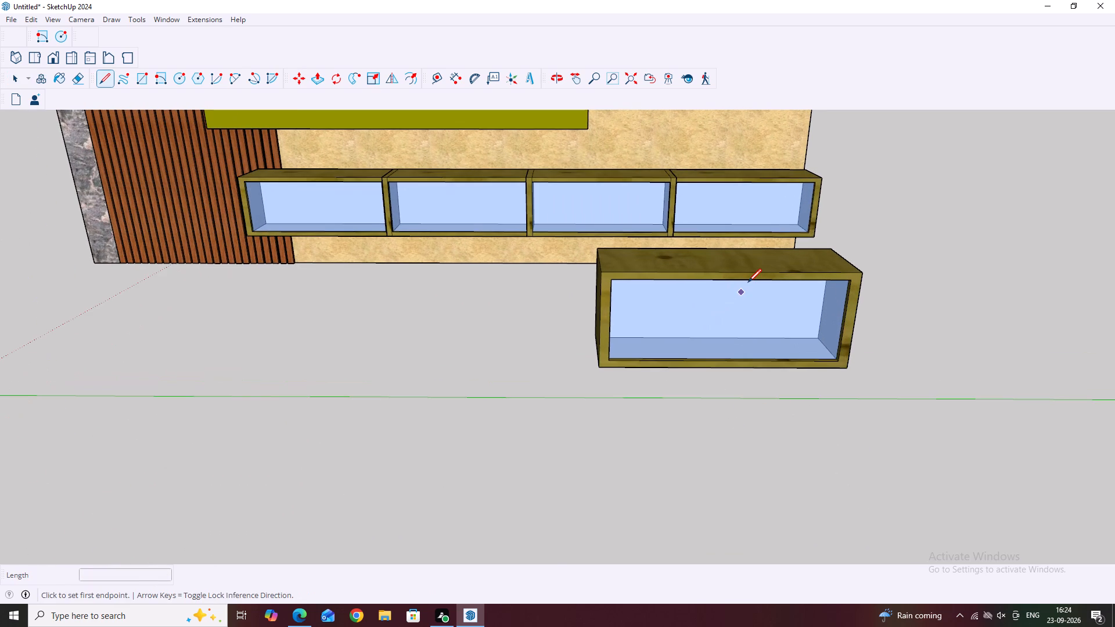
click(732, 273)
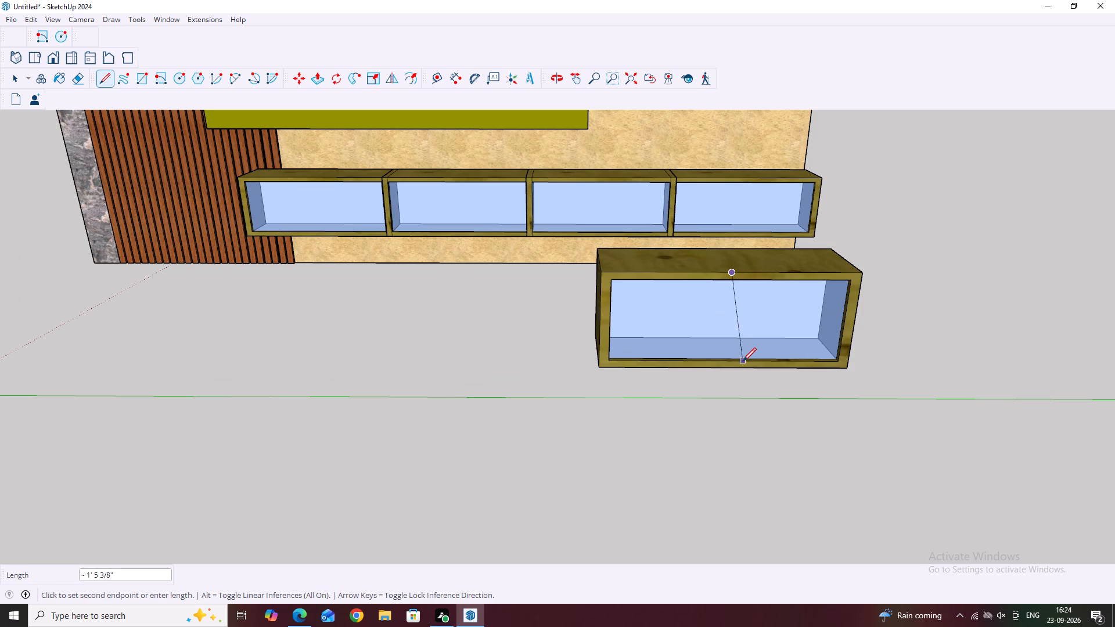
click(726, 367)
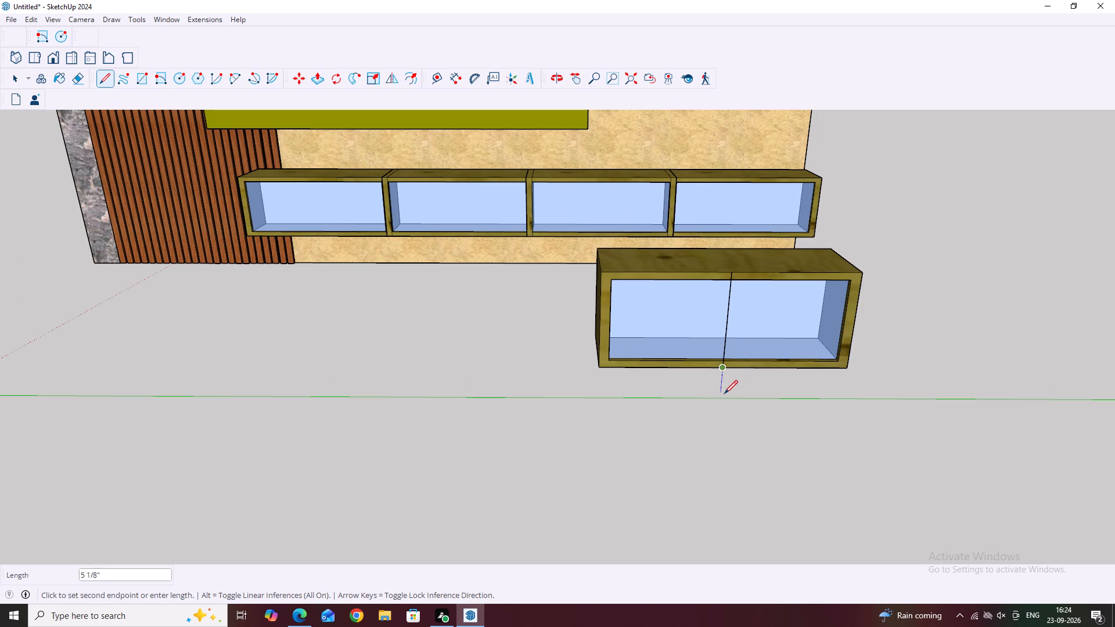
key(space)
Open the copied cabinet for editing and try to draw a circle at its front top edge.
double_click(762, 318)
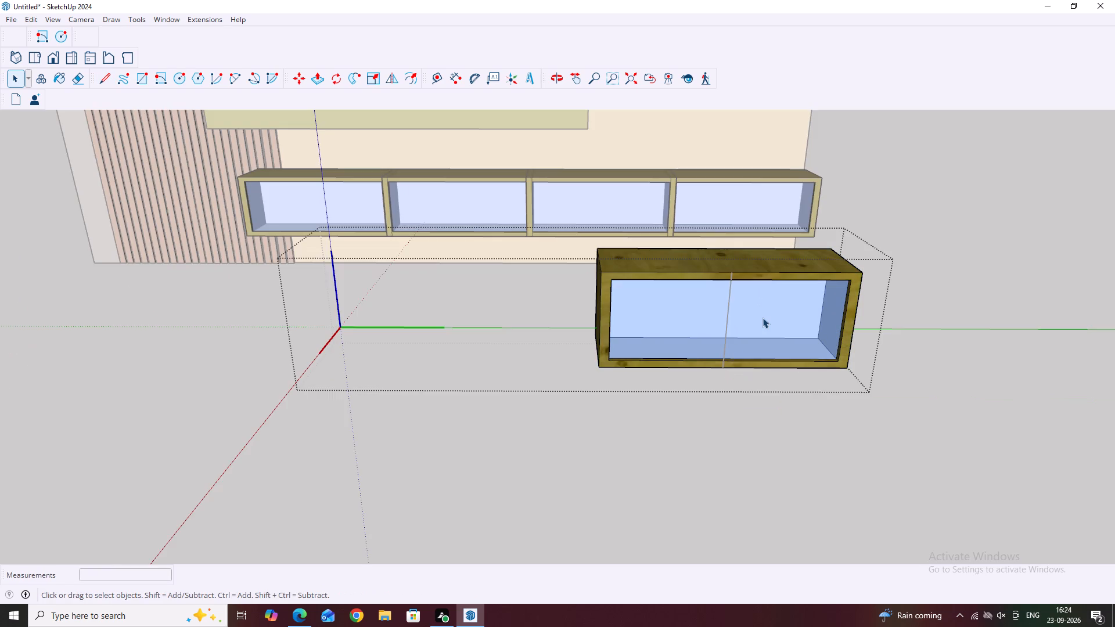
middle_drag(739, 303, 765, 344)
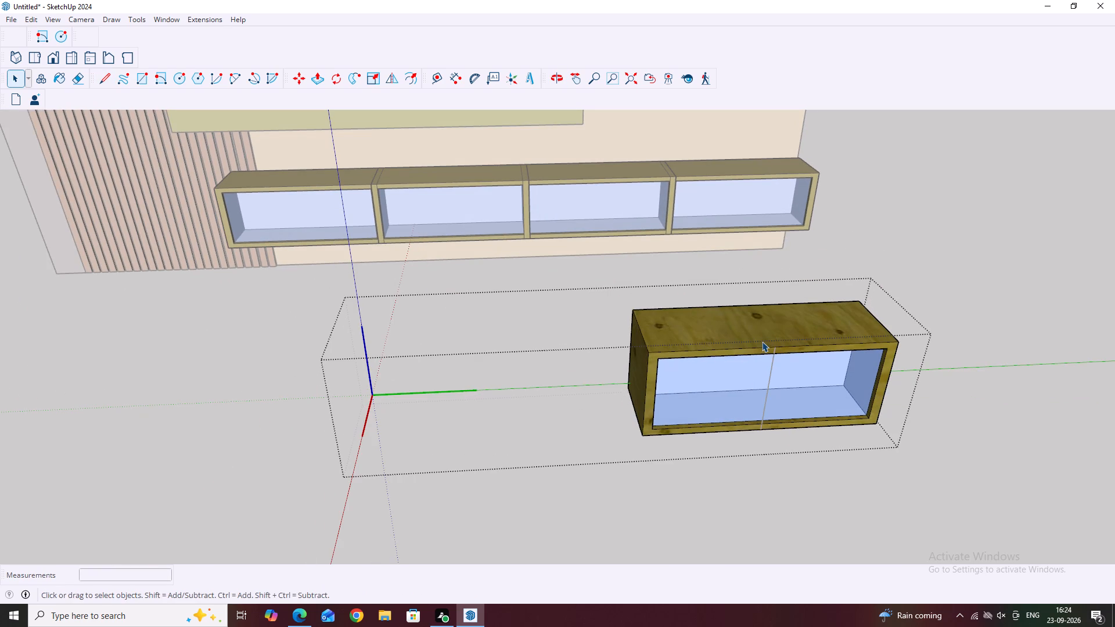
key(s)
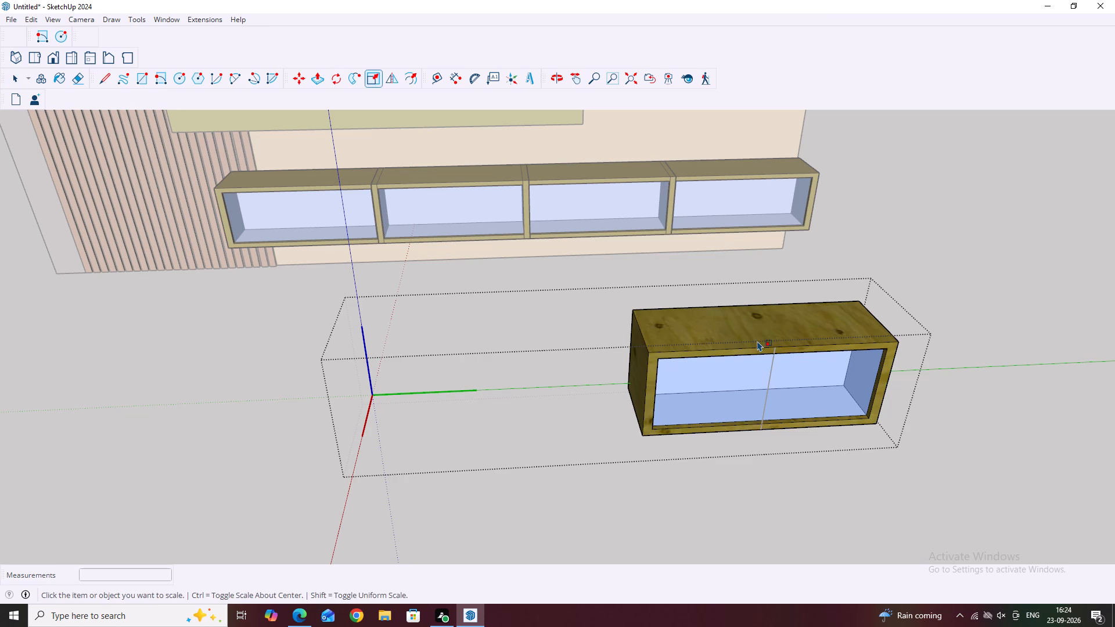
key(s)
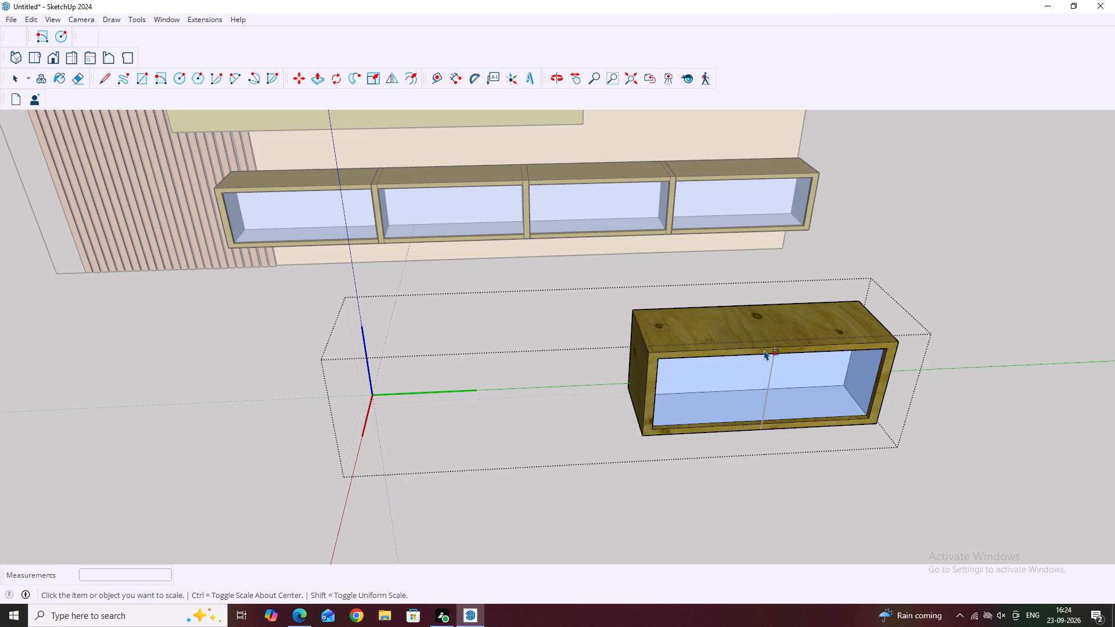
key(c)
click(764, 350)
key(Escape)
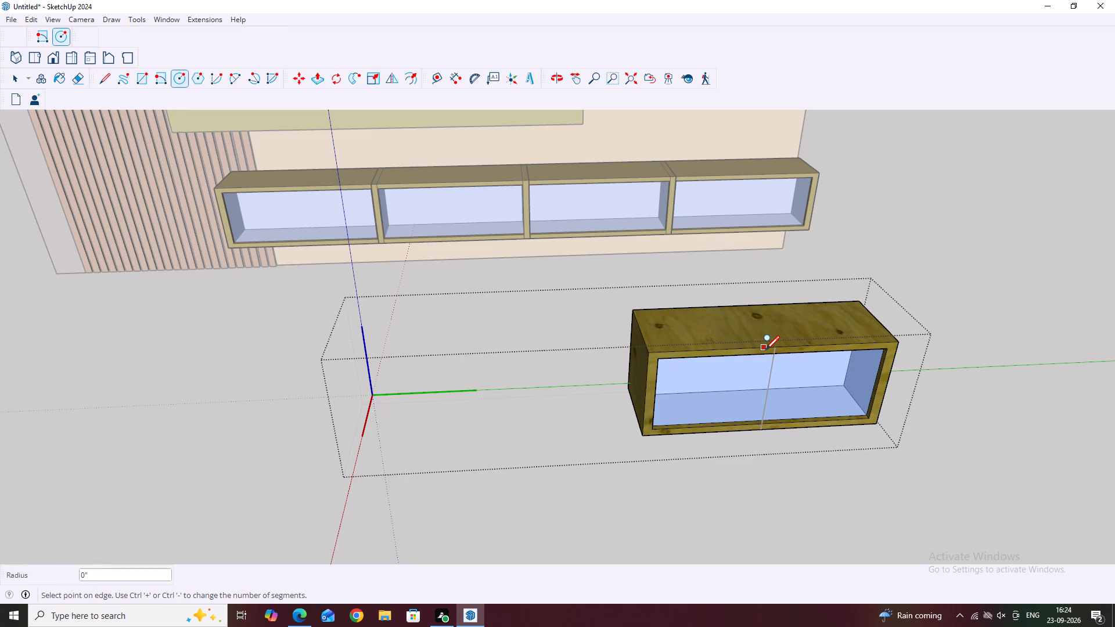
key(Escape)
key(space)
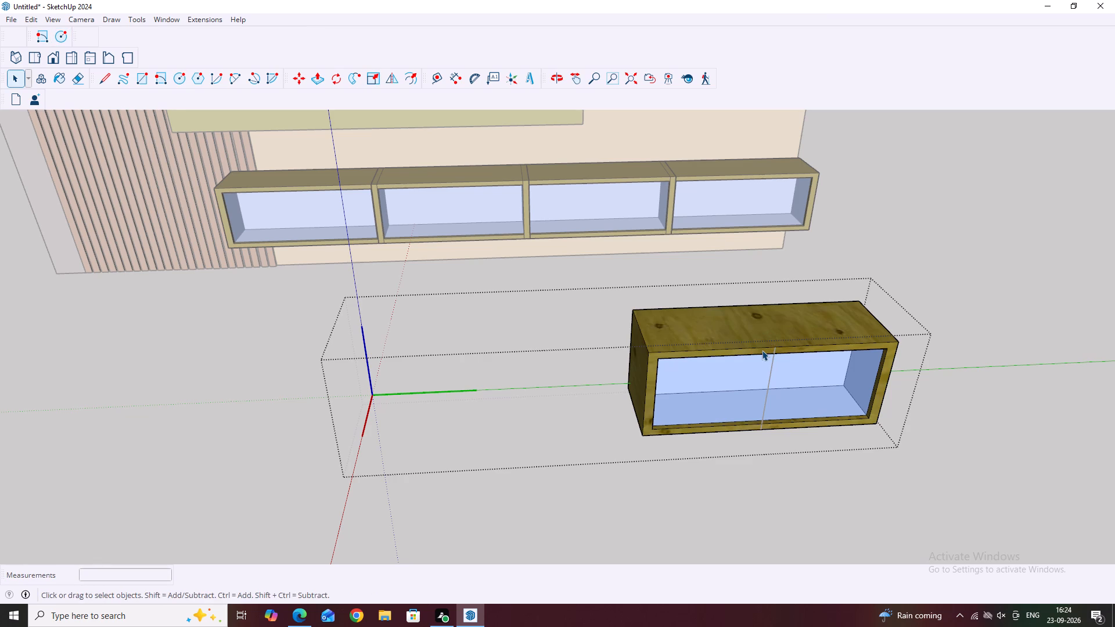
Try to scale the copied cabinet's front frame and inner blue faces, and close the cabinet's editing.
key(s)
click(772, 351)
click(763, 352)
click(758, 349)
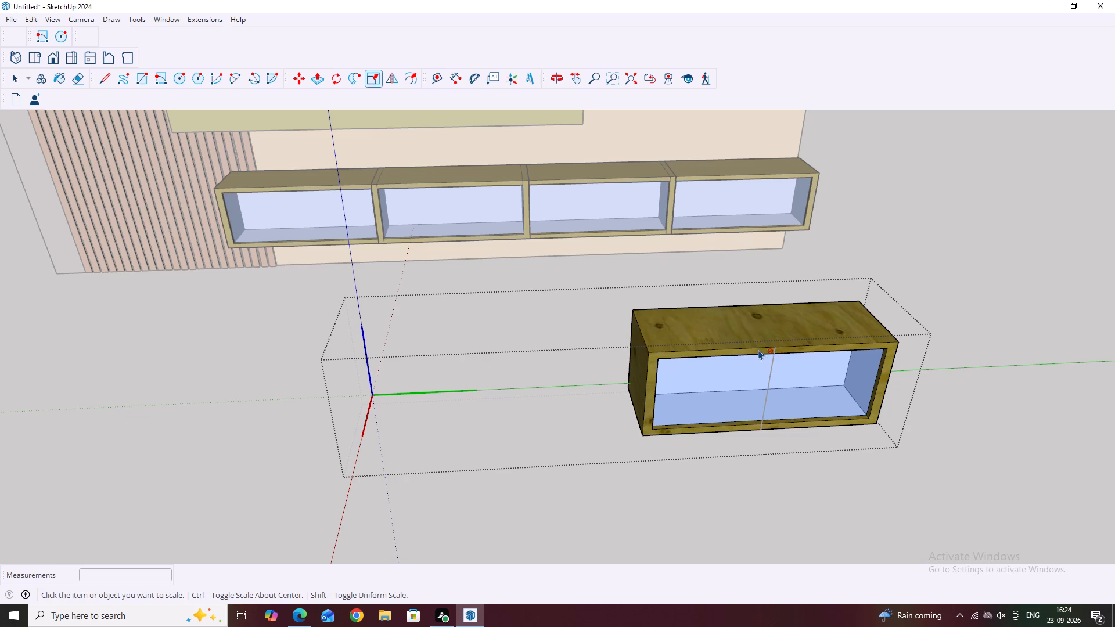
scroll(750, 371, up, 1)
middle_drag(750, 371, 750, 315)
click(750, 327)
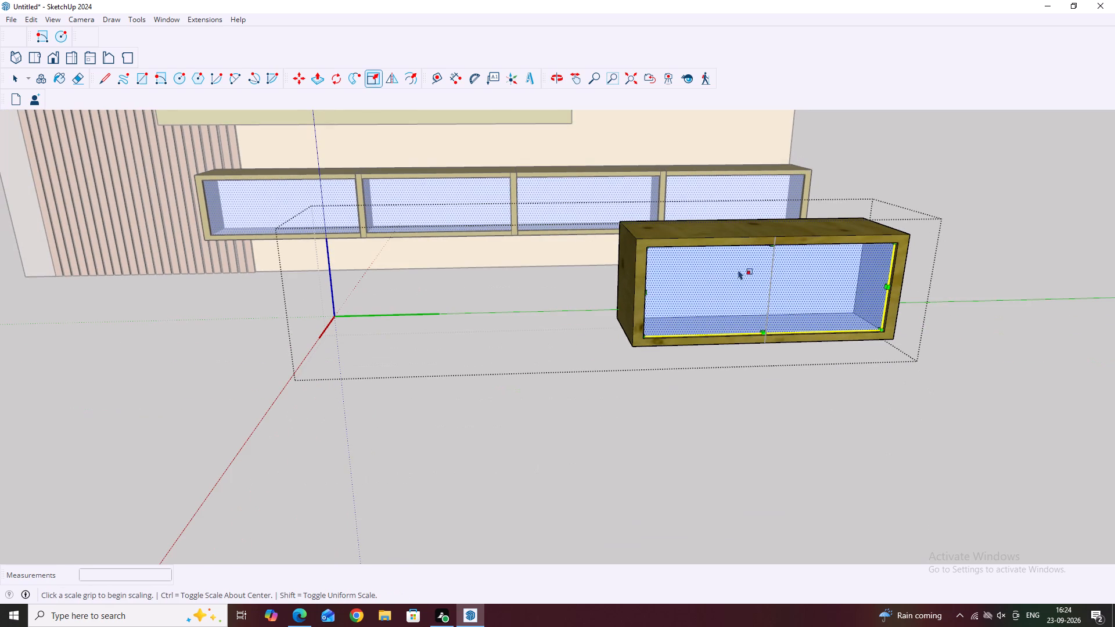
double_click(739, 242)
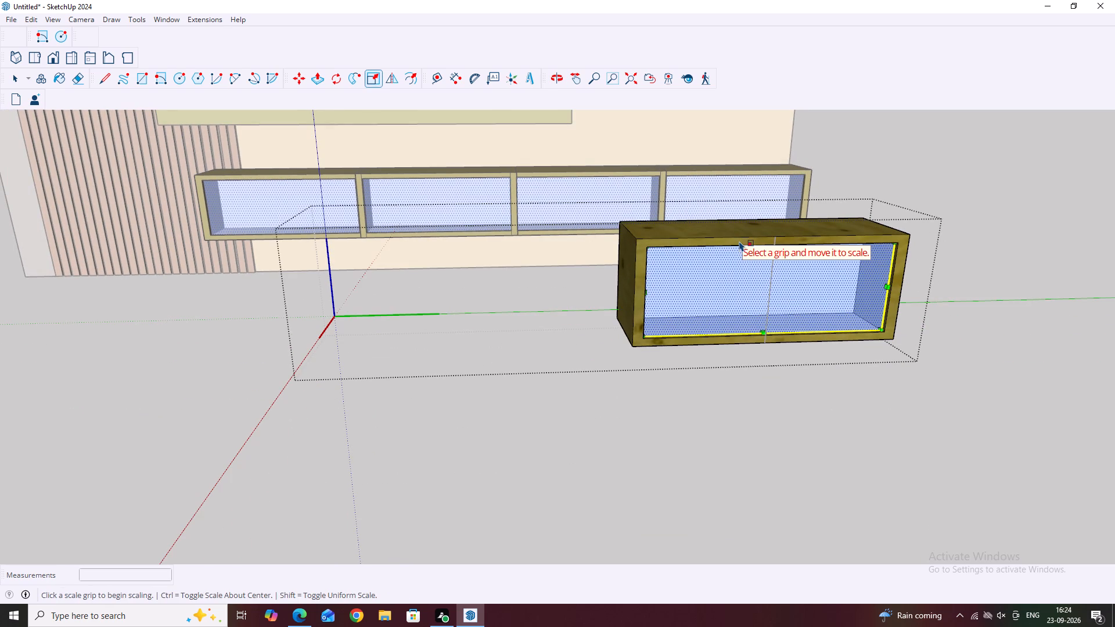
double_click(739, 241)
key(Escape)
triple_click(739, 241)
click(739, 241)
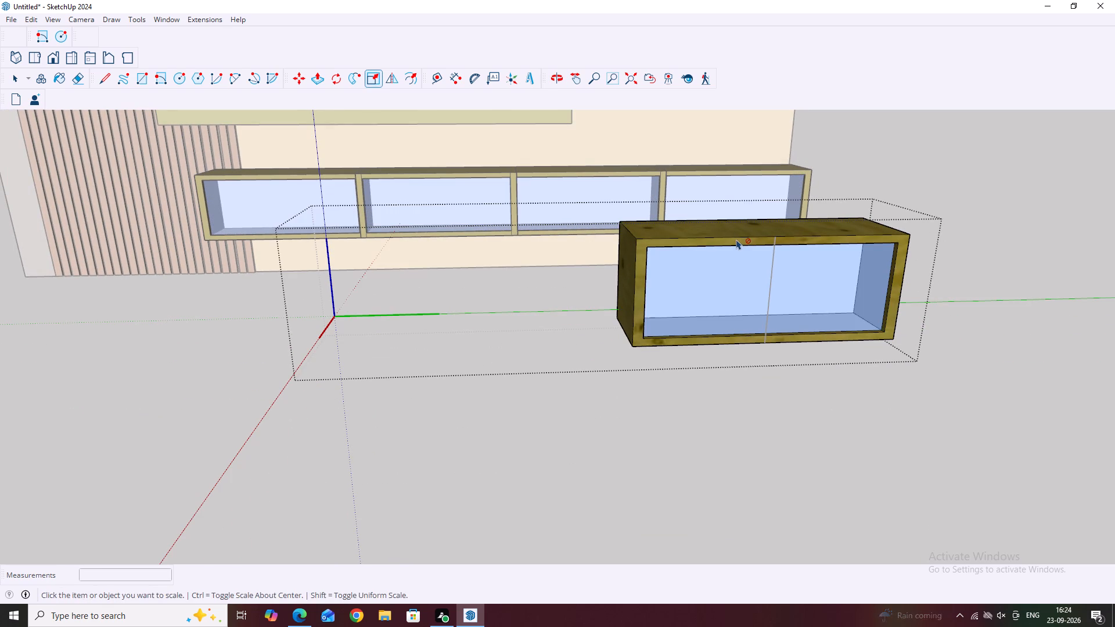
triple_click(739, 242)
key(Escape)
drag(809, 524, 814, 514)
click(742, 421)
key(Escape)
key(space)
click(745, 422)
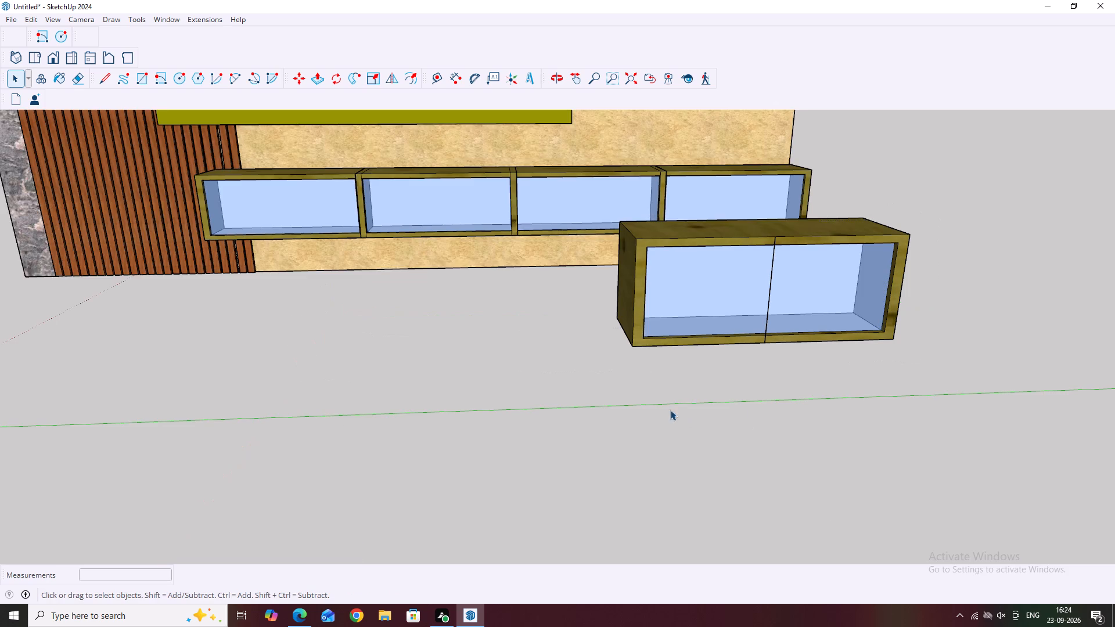
Measure the copied cabinet's width along its front bottom edge.
scroll(708, 402, down, 3)
middle_drag(742, 349, 605, 338)
middle_drag(607, 345, 646, 379)
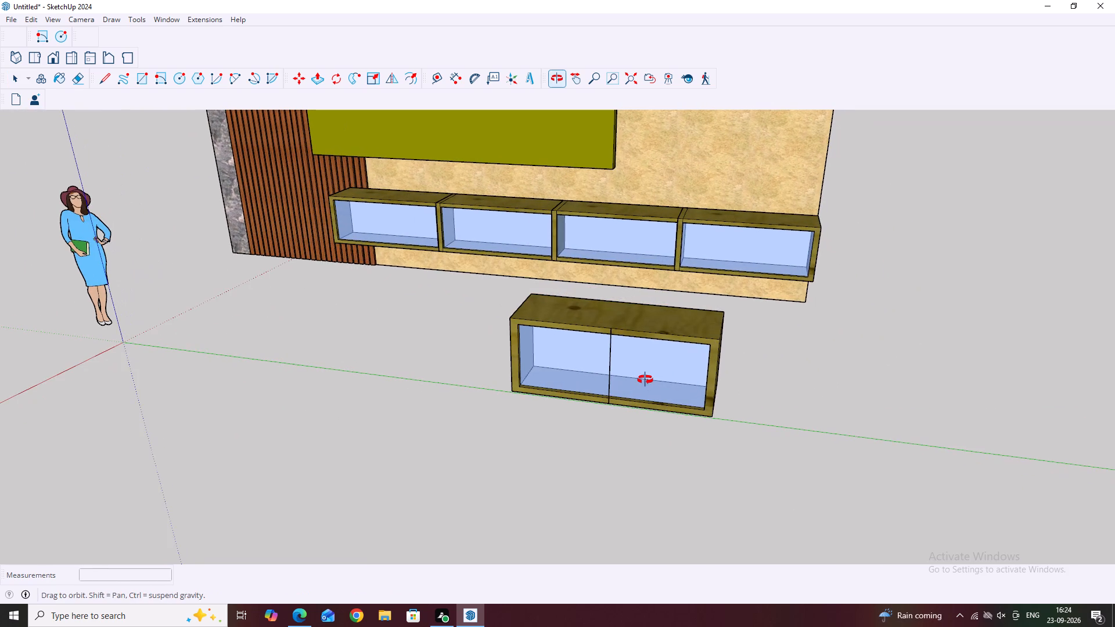
middle_drag(645, 385, 689, 344)
scroll(664, 263, up, 3)
scroll(495, 317, down, 2)
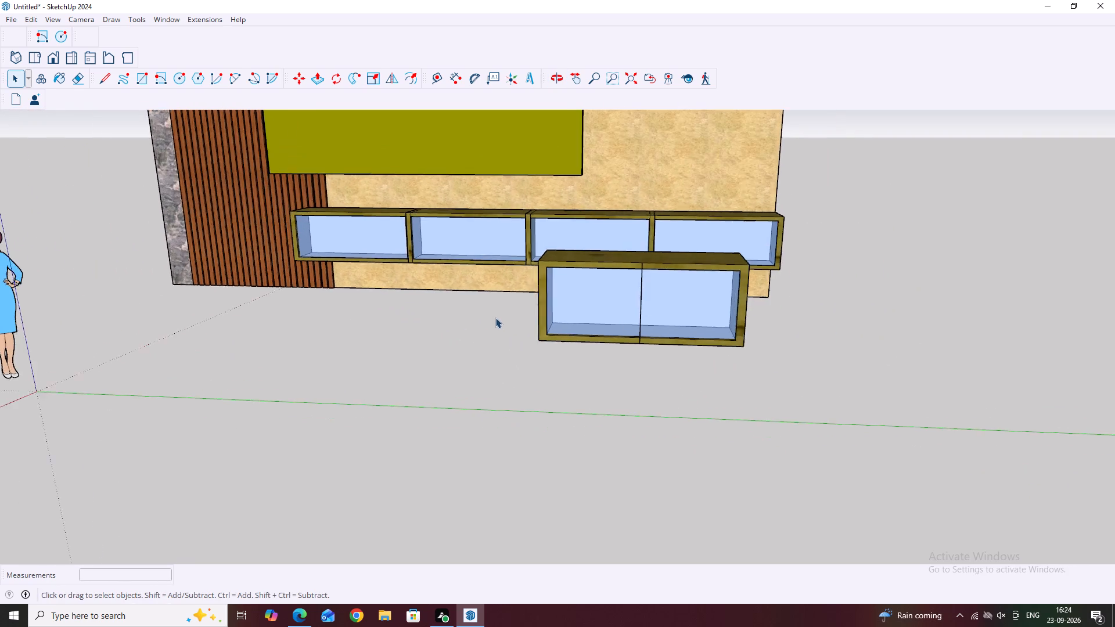
scroll(495, 318, down, 4)
click(454, 75)
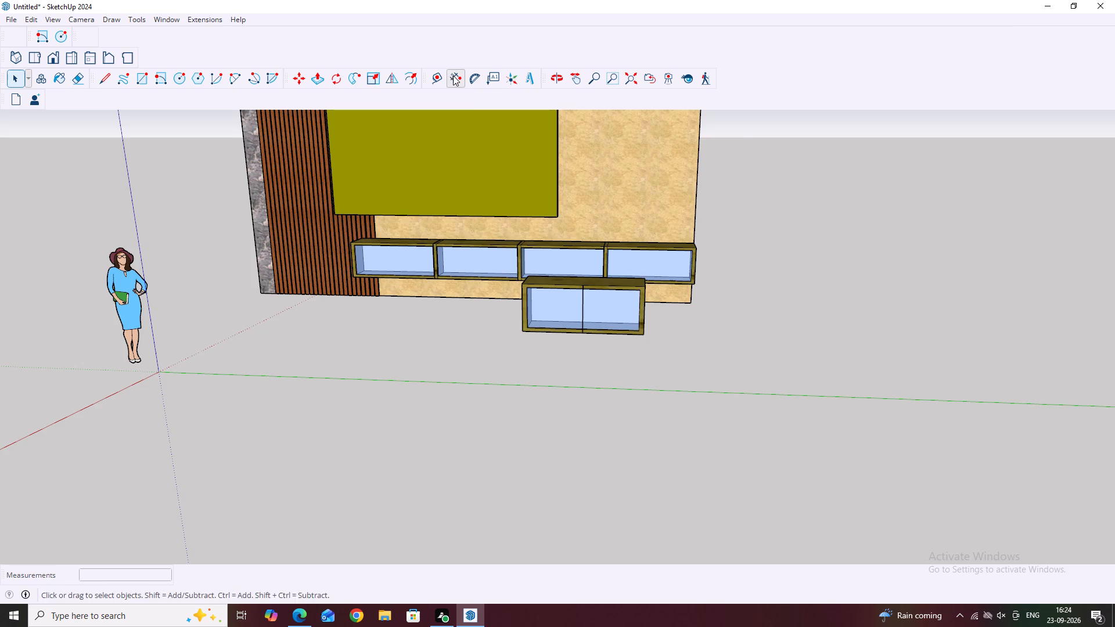
scroll(513, 331, up, 8)
click(521, 328)
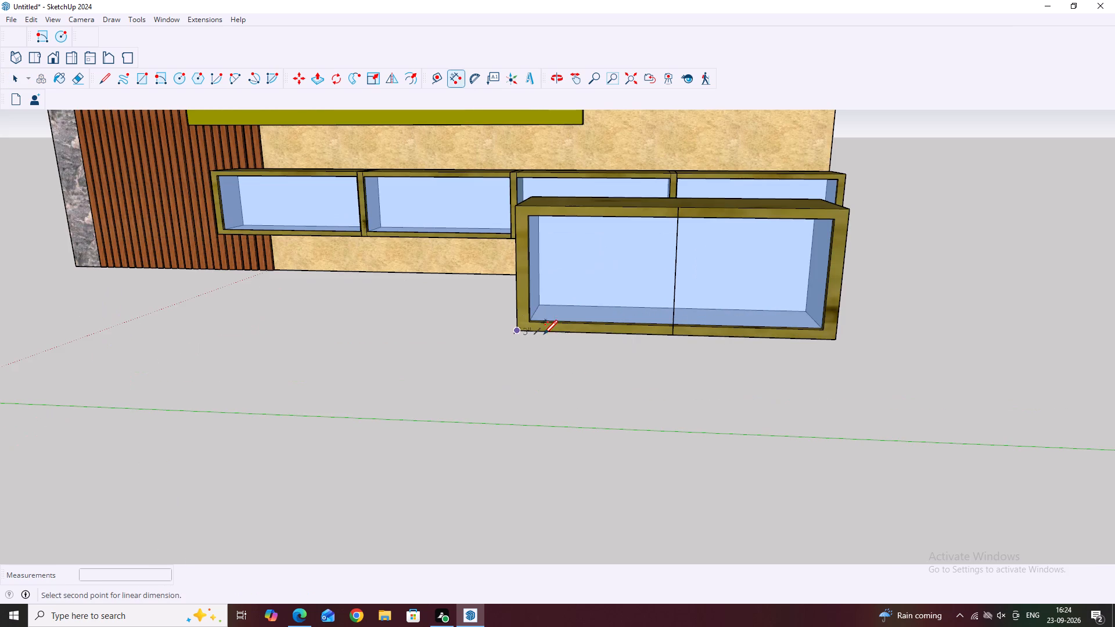
click(837, 340)
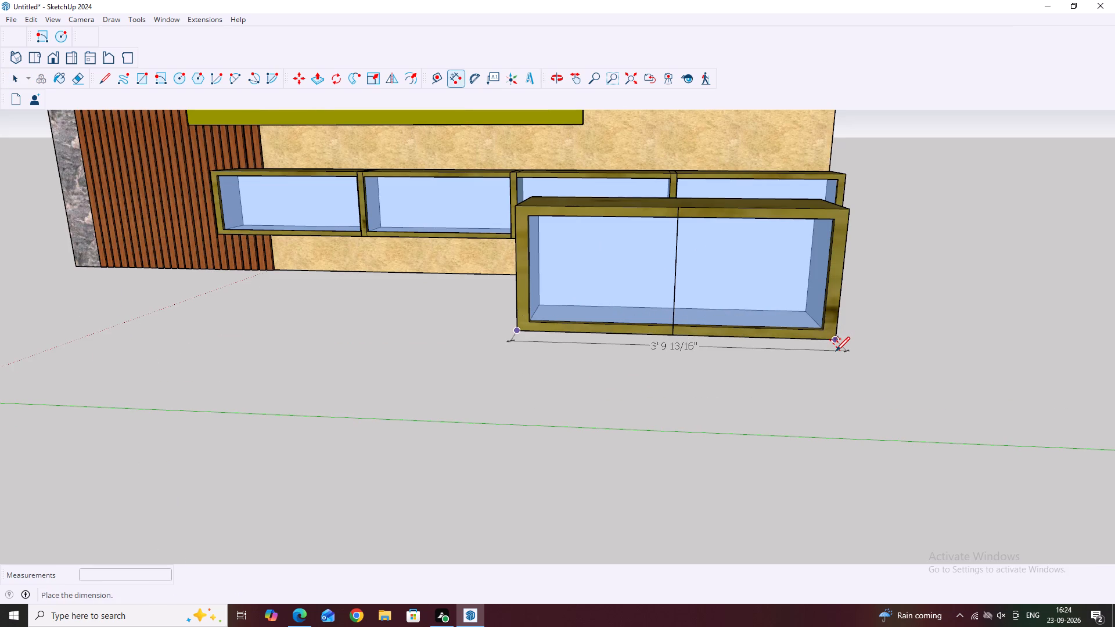
key(Escape)
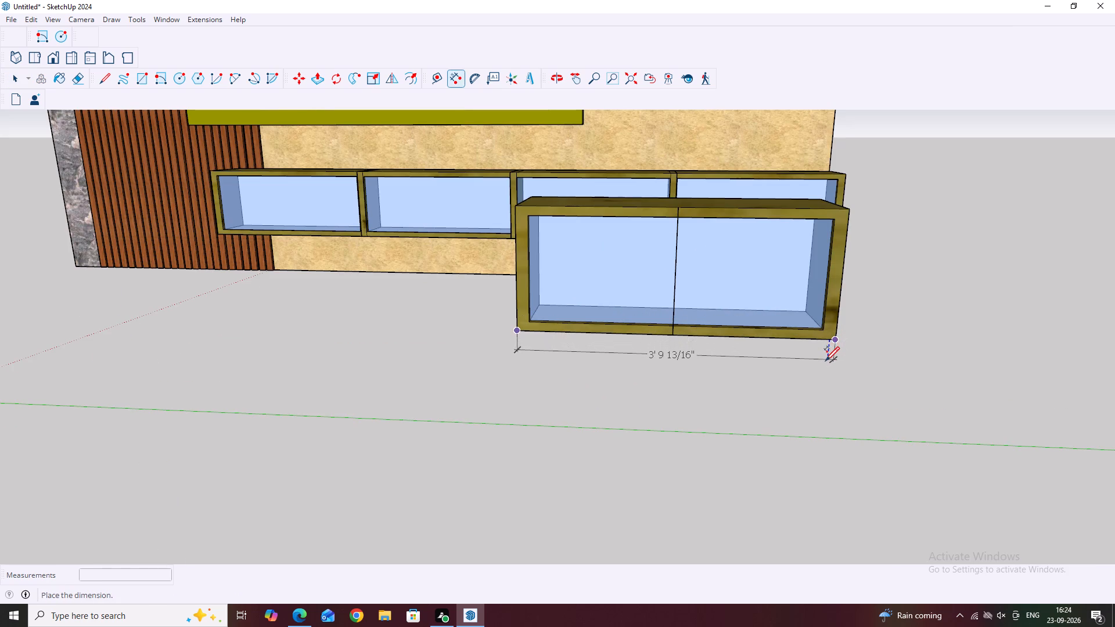
scroll(773, 350, down, 5)
middle_drag(753, 351, 789, 422)
key(space)
key(Escape)
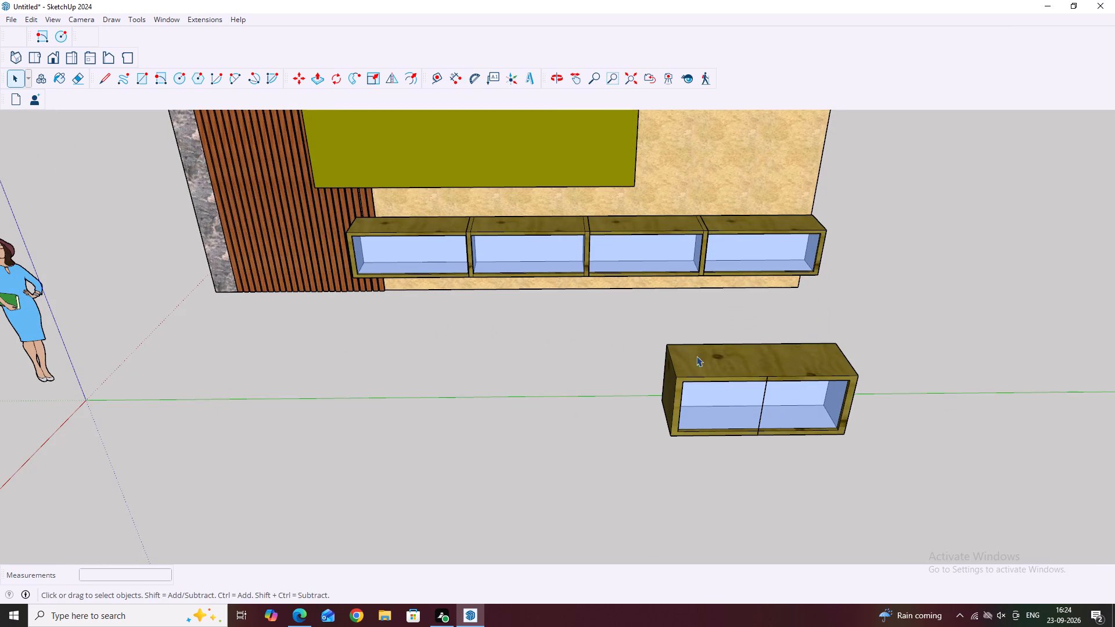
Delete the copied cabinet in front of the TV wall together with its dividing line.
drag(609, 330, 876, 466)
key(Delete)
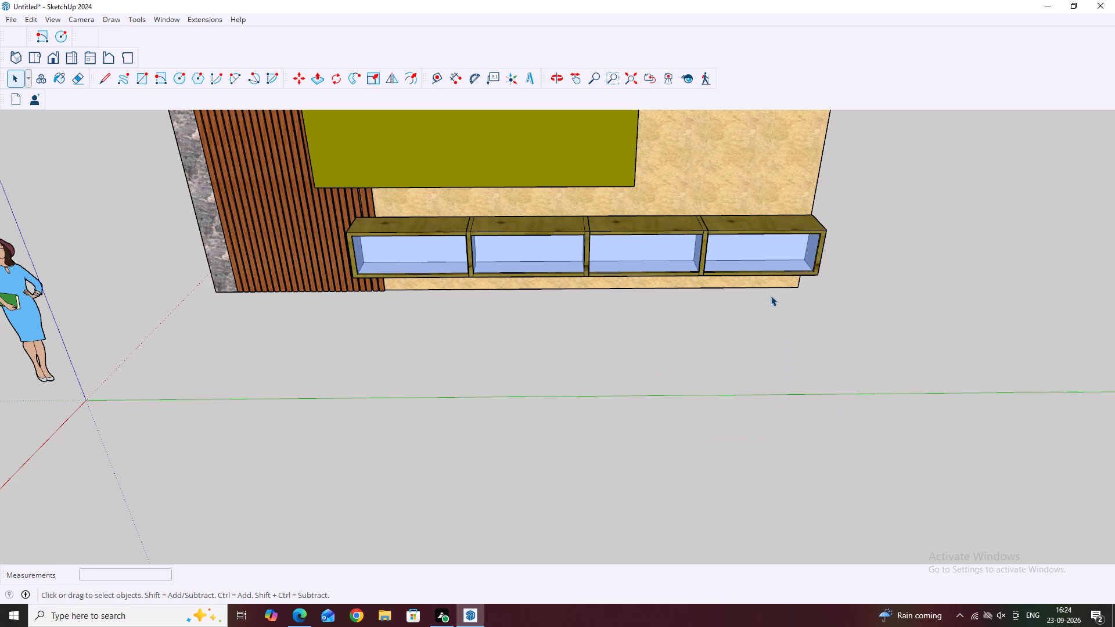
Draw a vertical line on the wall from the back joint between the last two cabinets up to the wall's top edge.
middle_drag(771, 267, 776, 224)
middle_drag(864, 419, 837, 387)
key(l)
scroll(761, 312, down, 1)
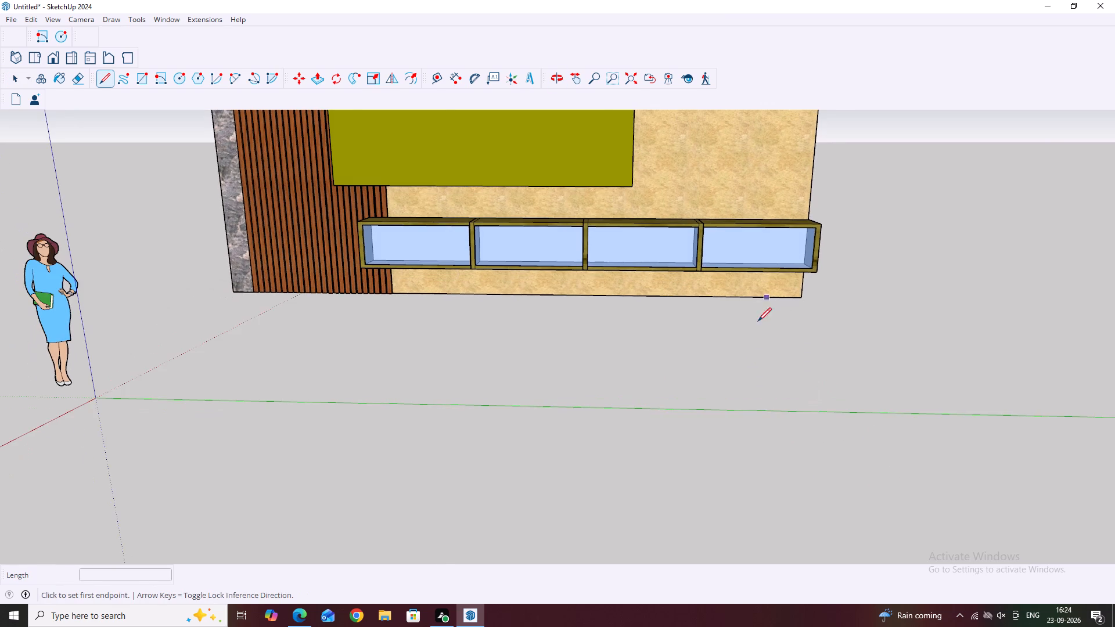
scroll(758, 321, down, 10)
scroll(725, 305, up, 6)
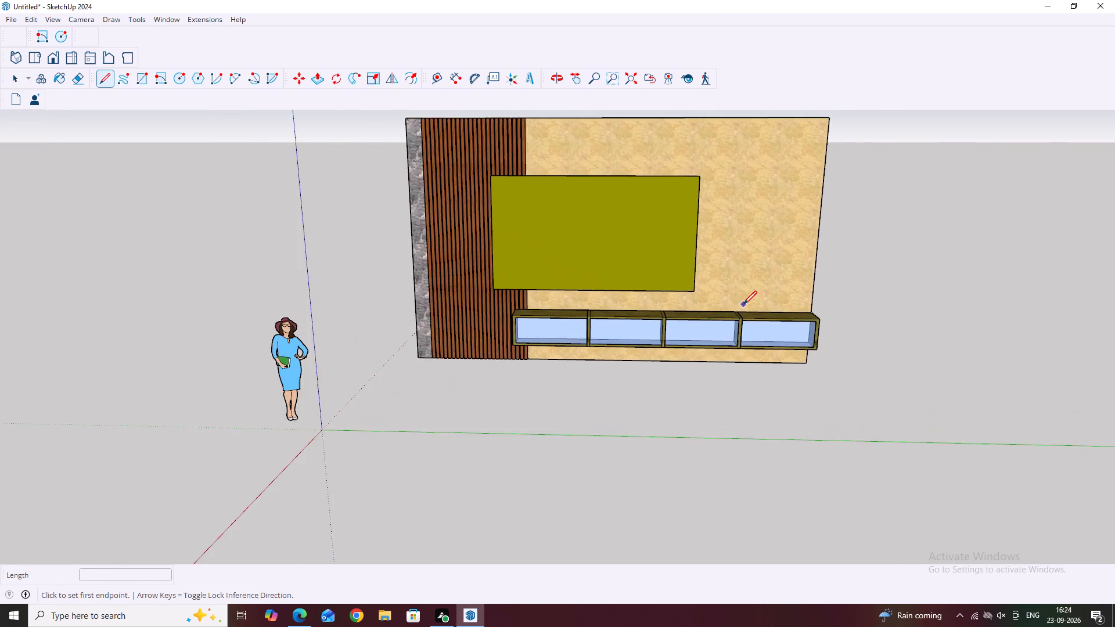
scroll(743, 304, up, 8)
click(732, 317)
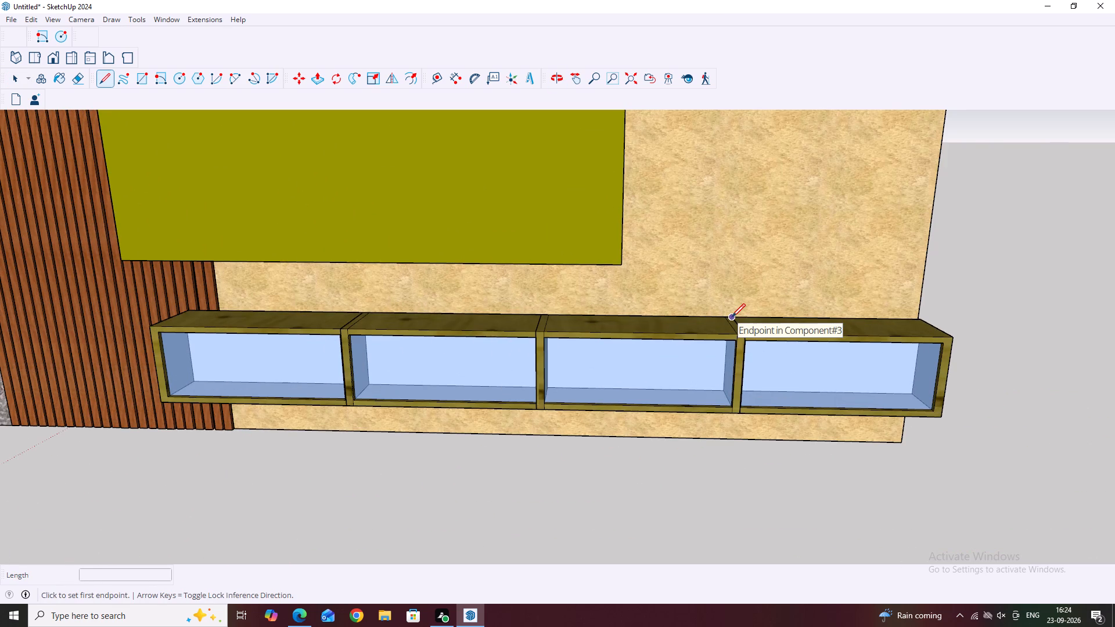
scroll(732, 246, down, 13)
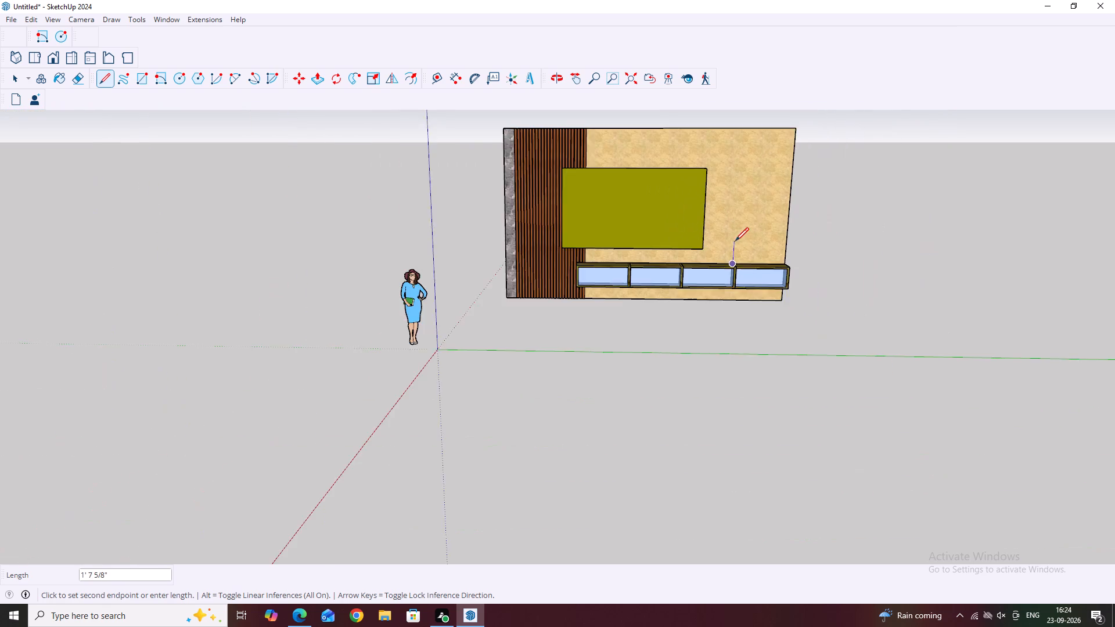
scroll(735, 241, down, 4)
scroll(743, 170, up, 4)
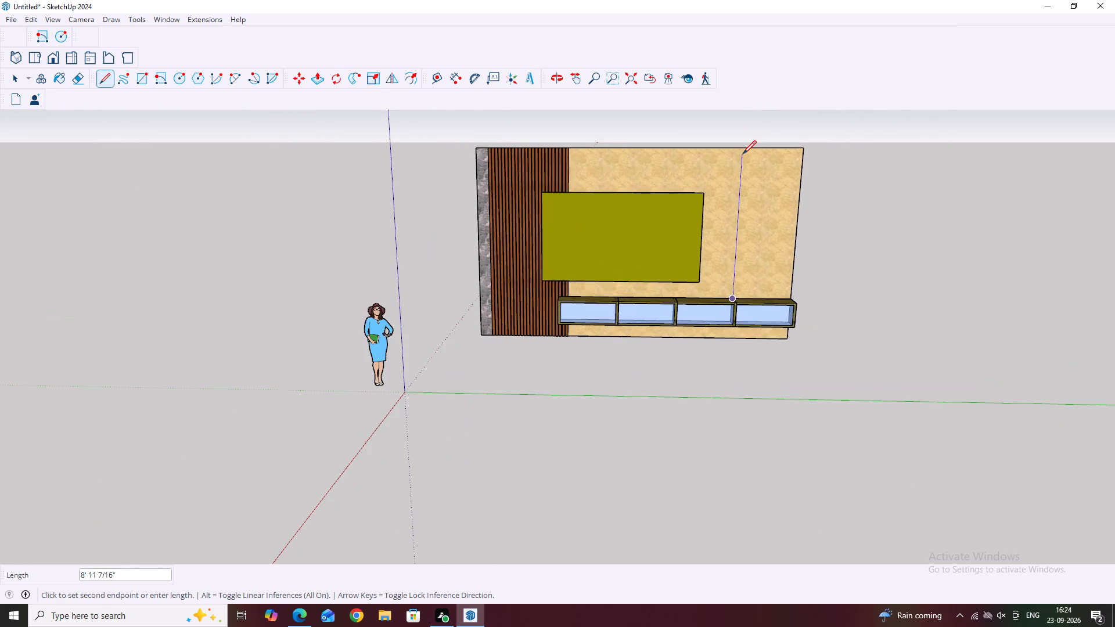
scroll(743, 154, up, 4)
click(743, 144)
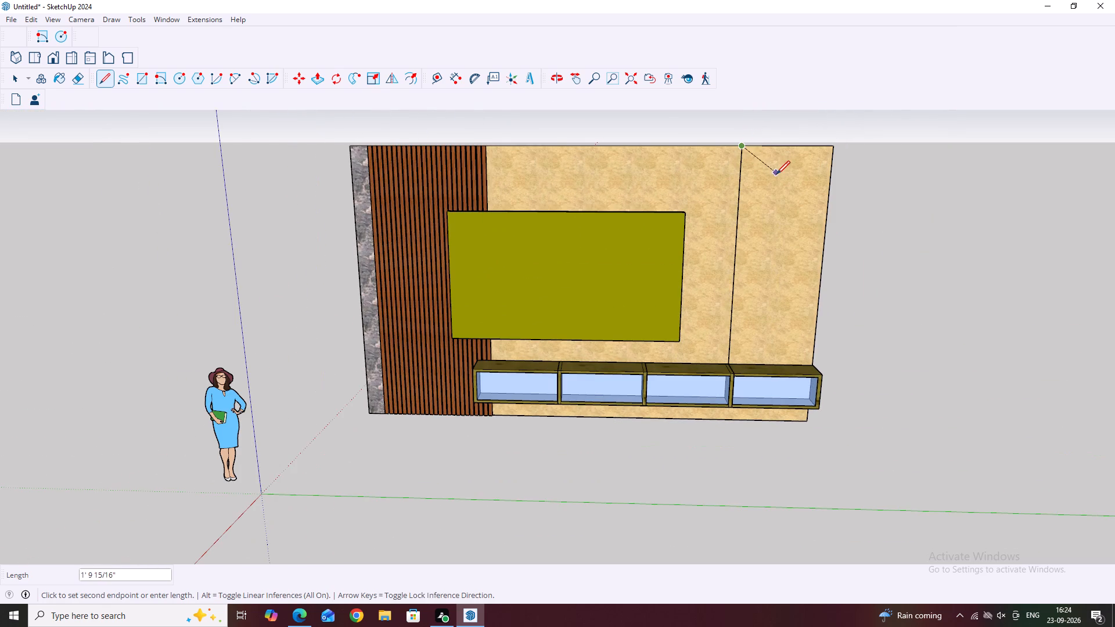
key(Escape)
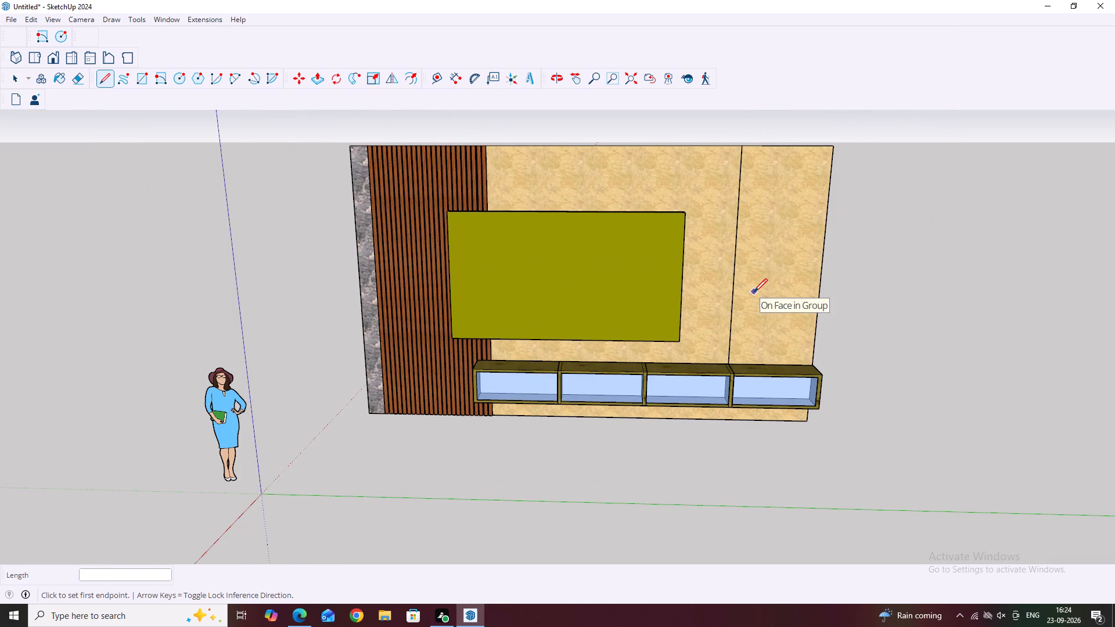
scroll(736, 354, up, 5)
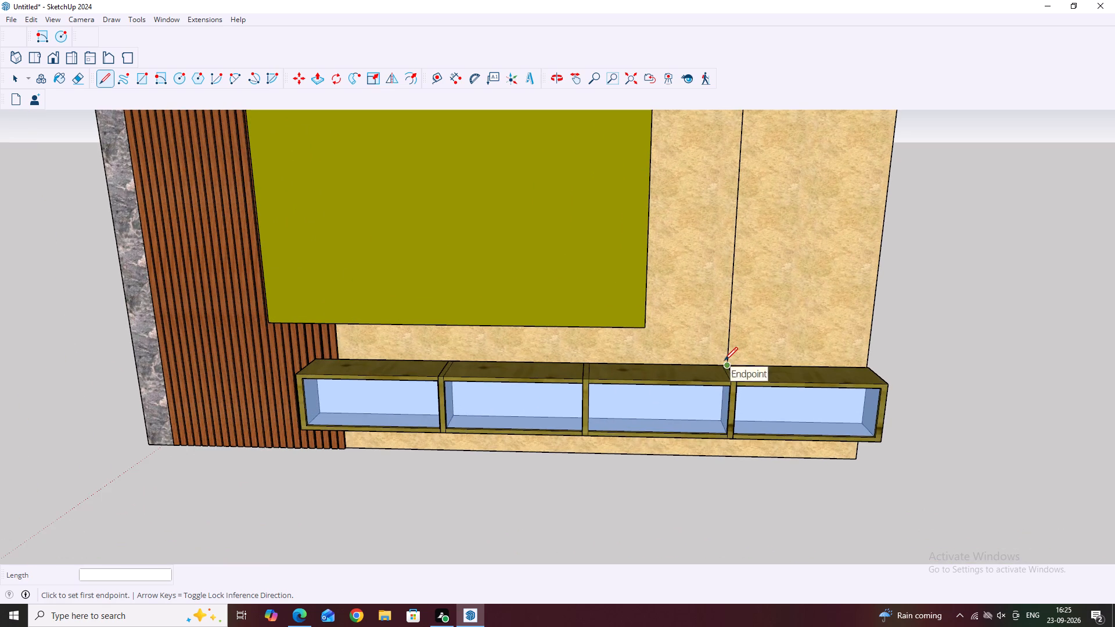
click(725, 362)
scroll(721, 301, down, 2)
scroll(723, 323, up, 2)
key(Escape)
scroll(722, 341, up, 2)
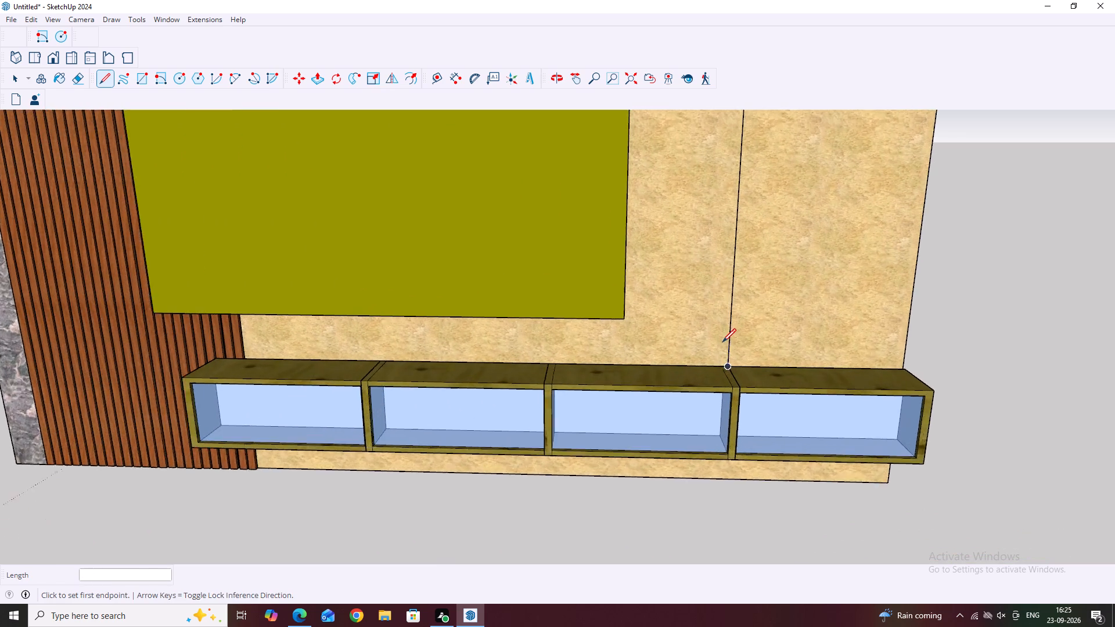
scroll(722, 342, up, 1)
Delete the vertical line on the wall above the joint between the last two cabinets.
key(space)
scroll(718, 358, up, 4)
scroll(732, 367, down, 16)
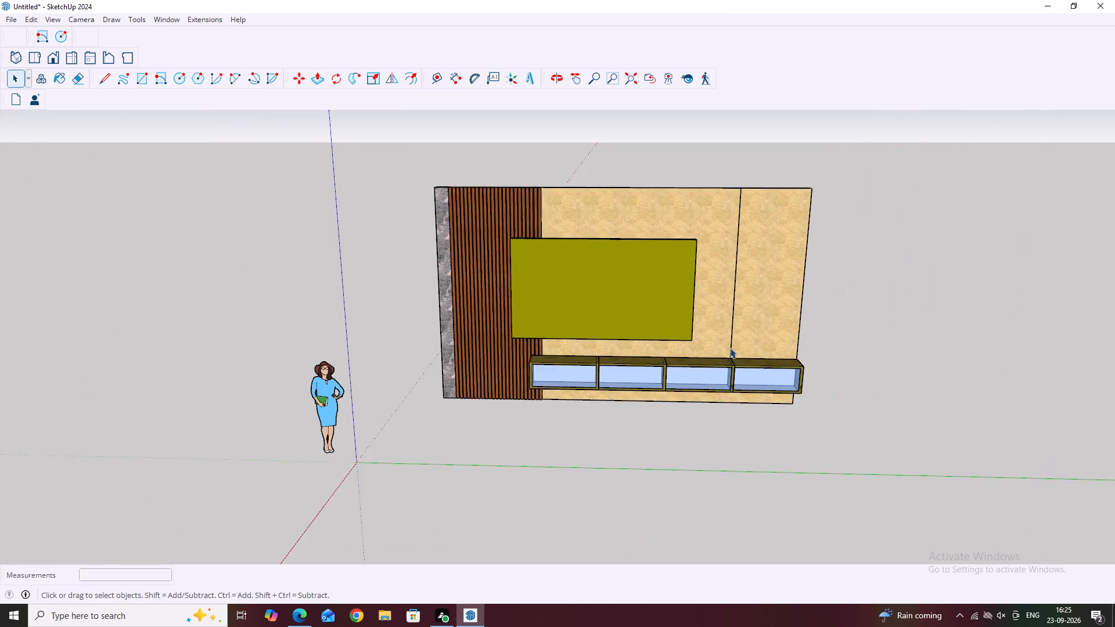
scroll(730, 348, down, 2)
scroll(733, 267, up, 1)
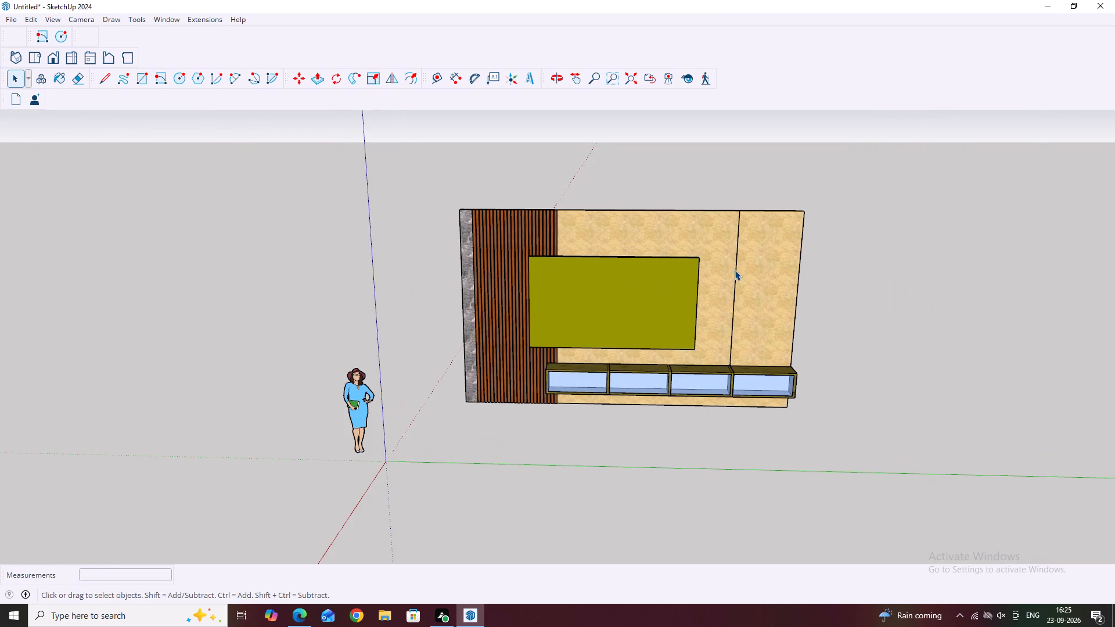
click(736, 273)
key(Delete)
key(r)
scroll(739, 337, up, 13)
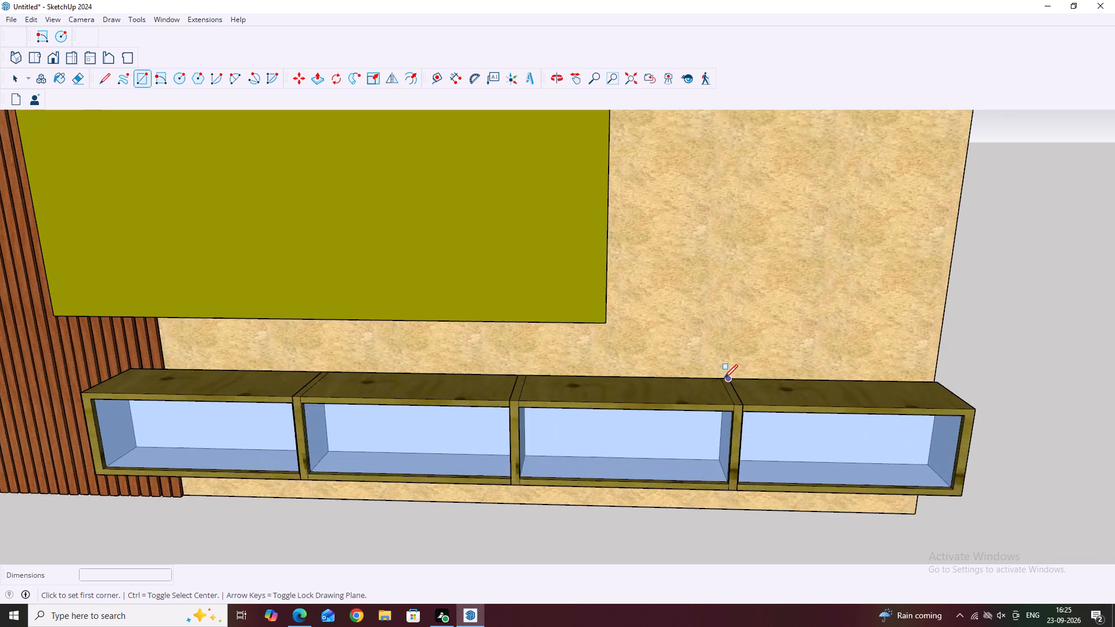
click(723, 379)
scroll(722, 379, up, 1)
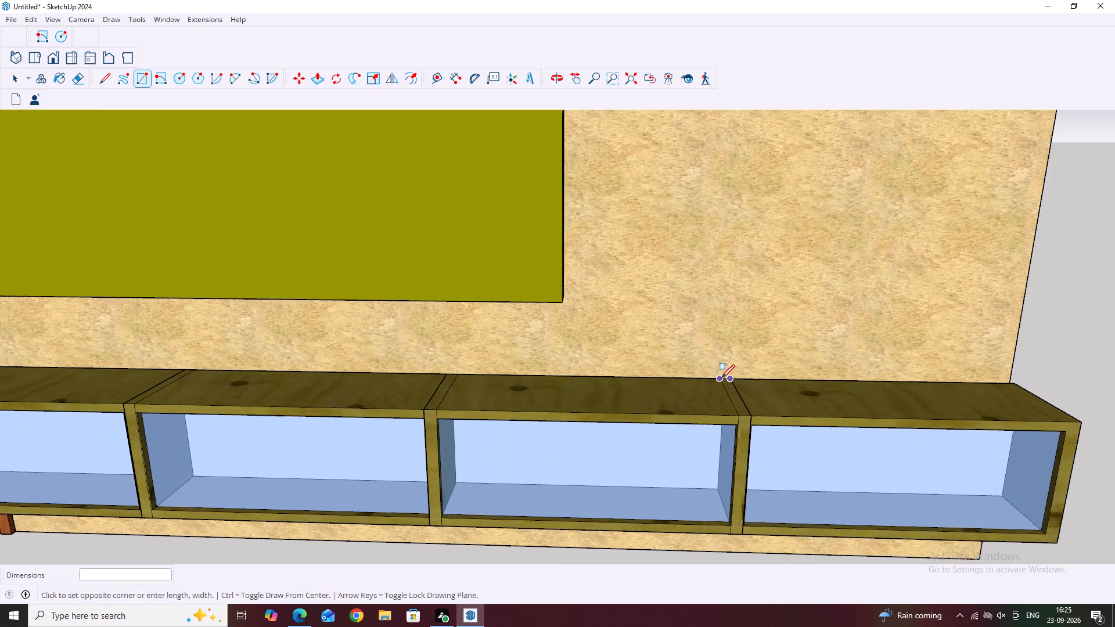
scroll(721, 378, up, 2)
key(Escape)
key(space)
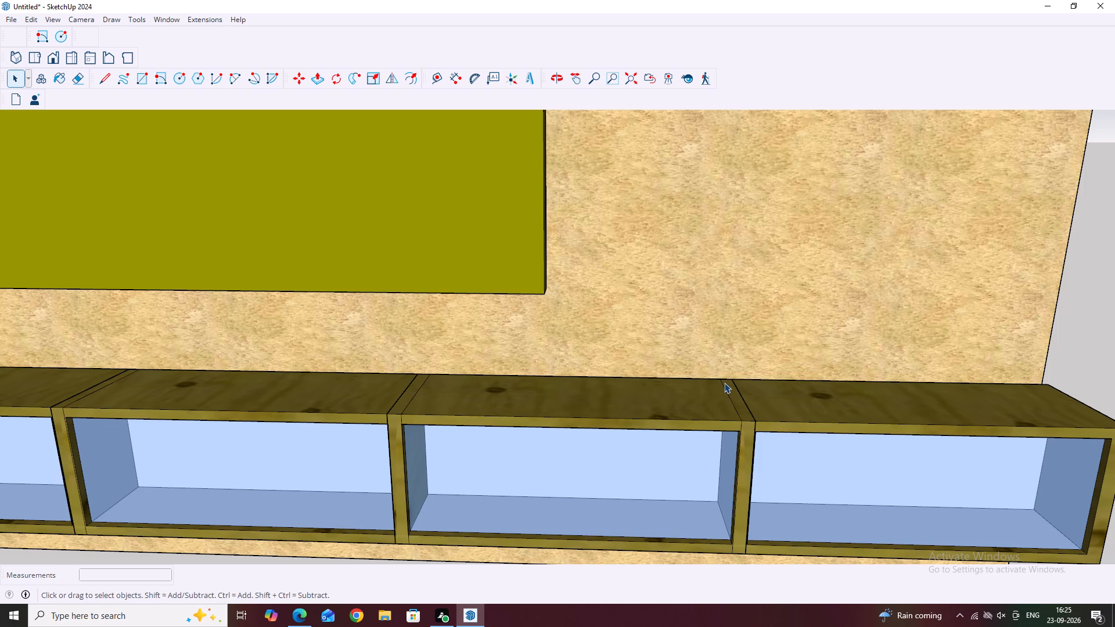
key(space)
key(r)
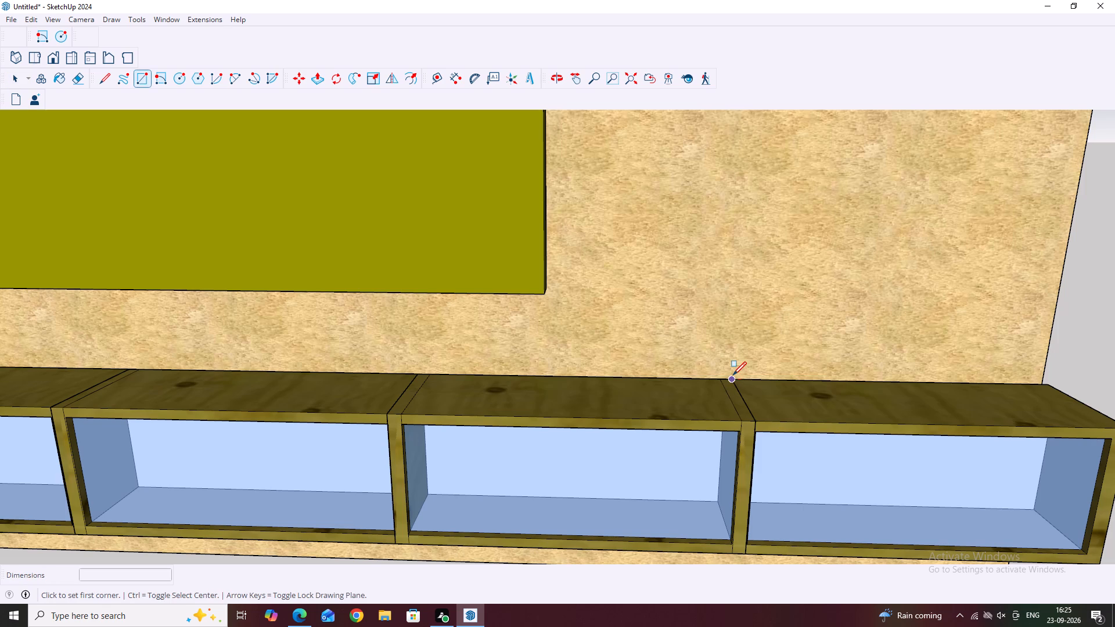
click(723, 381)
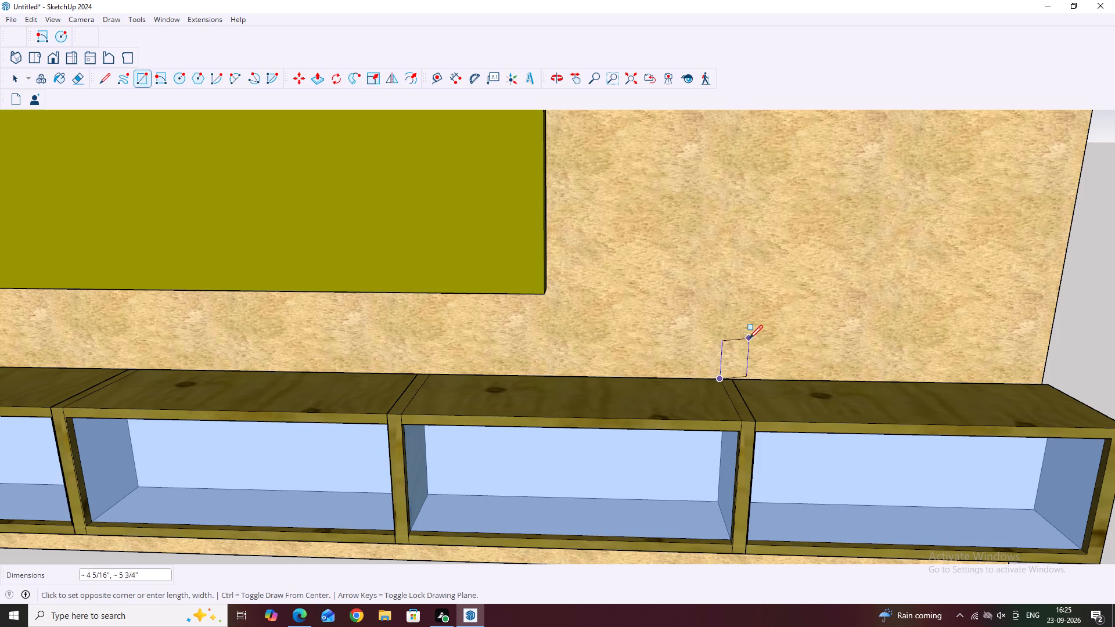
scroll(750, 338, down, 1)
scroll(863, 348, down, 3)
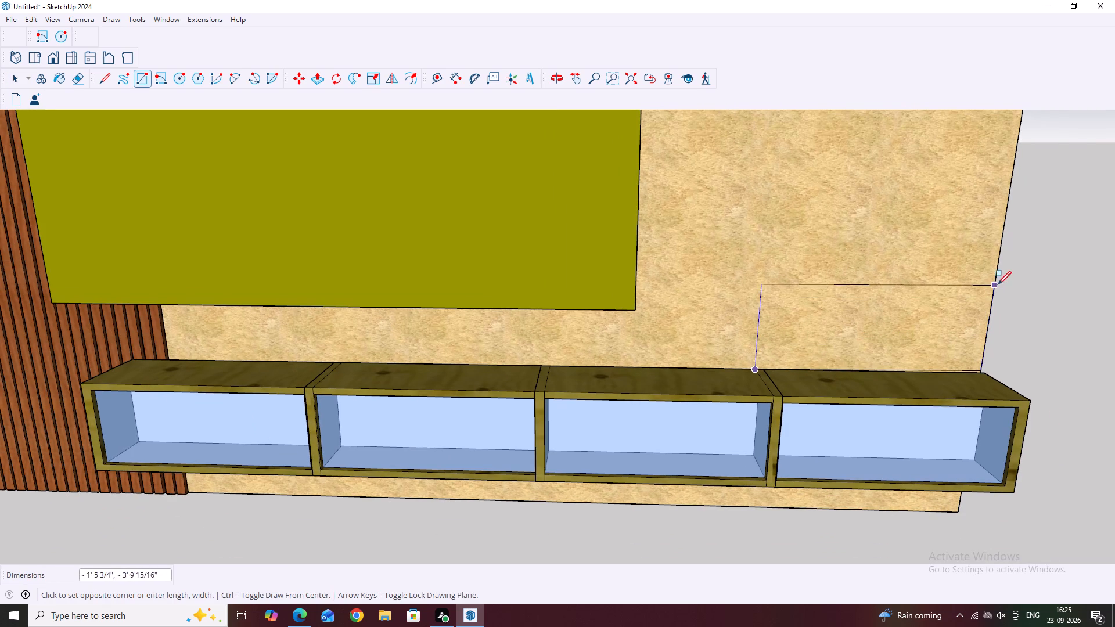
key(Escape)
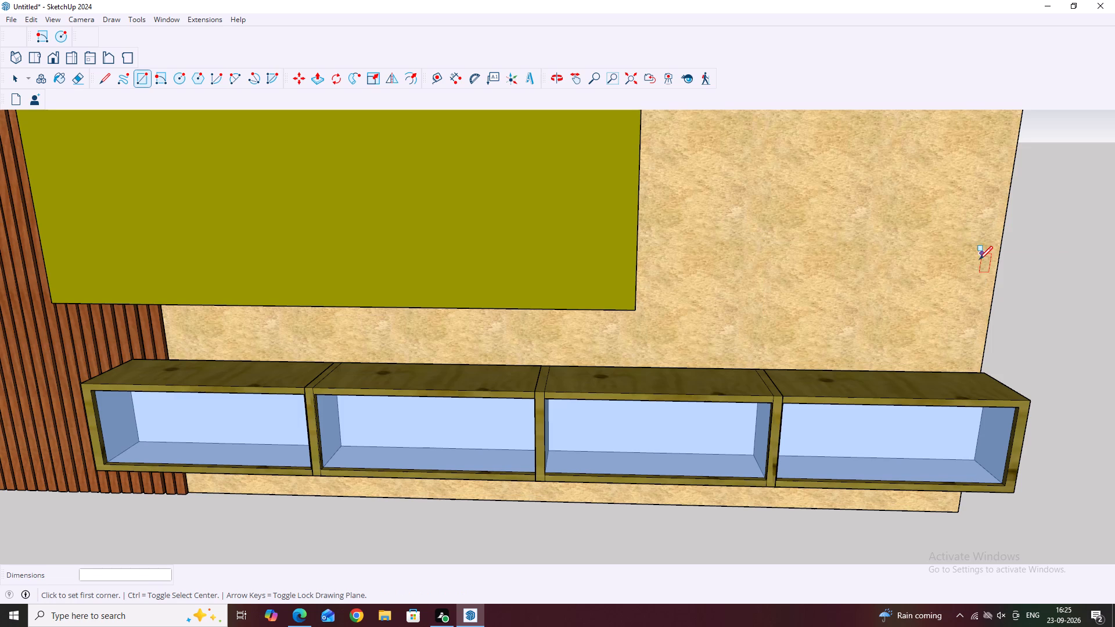
Draw an upright rectangle about 3' 10" by 9' 4" on the wall, from the end cabinet's outer back corner to the wall's top edge.
click(982, 373)
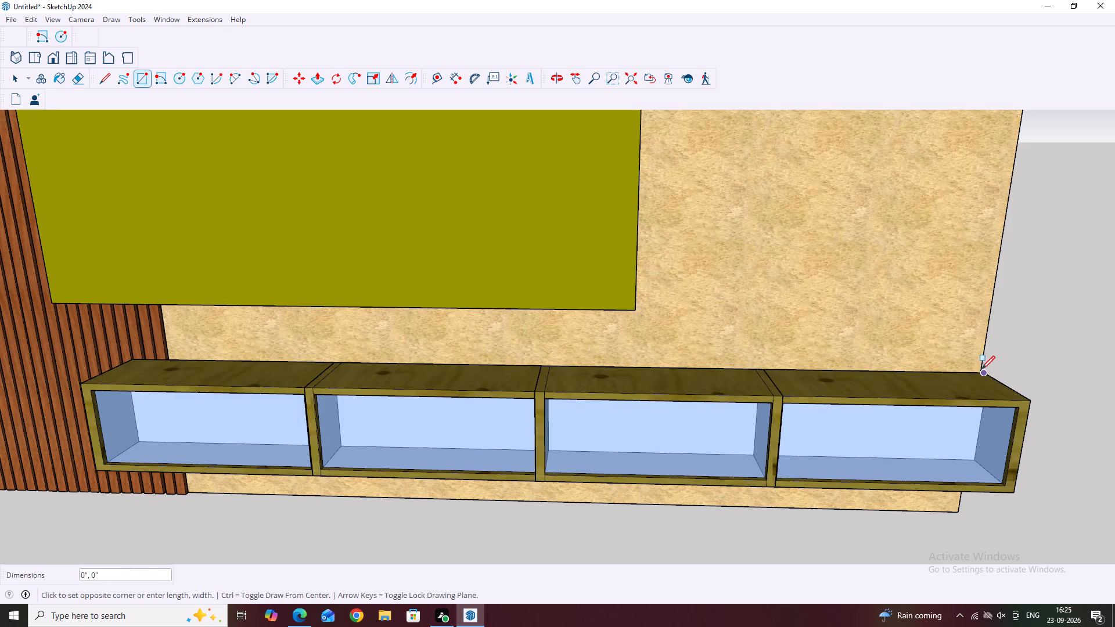
scroll(981, 369, up, 4)
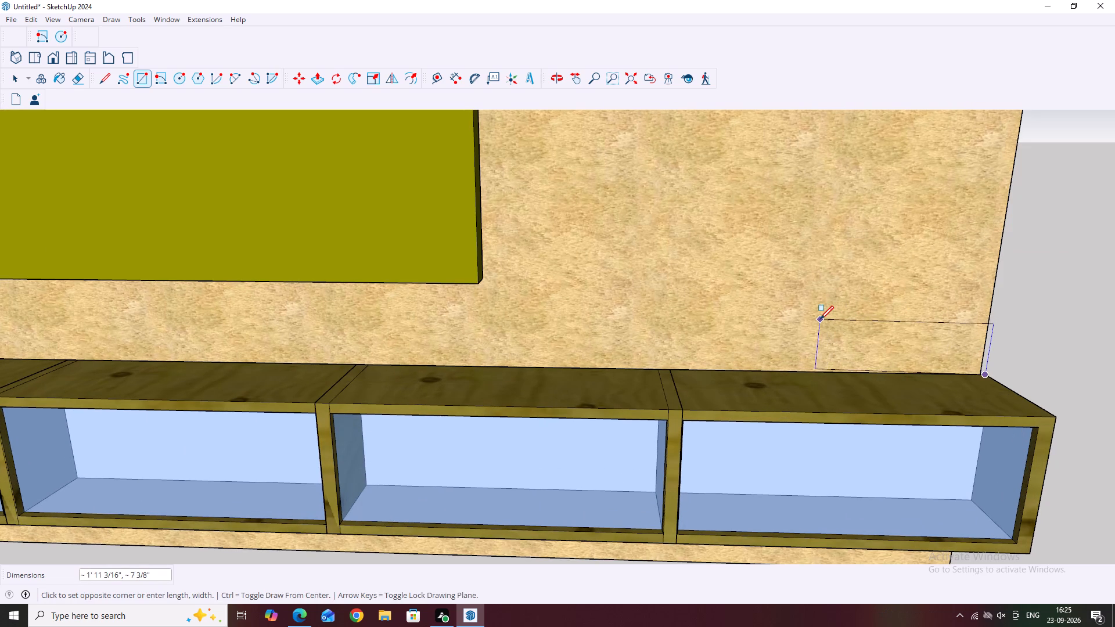
key(Up)
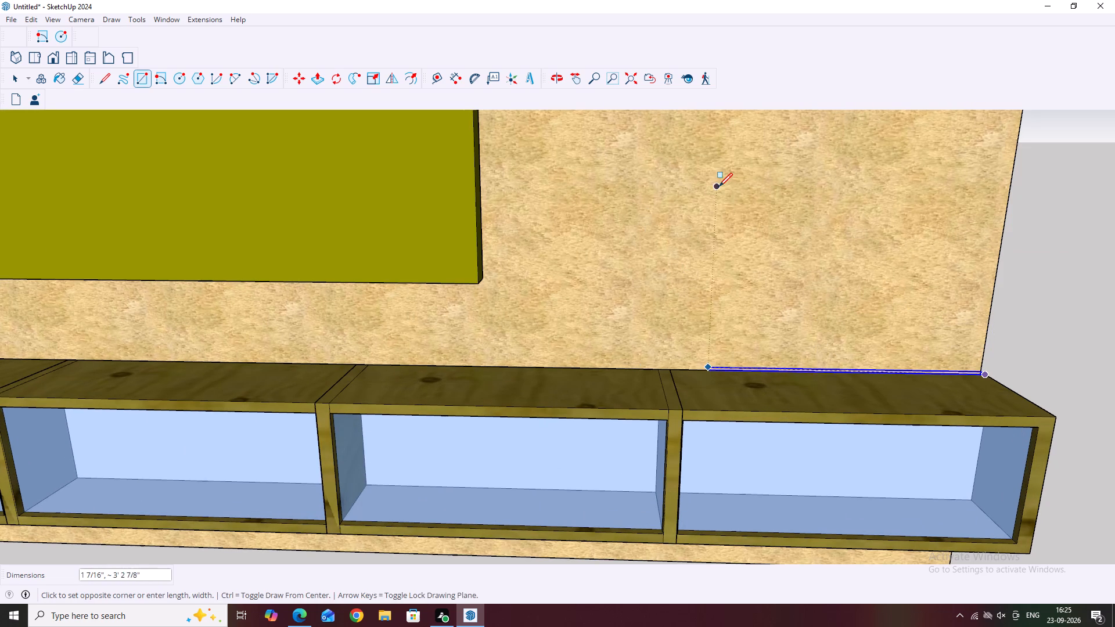
scroll(713, 216, down, 6)
key(Left)
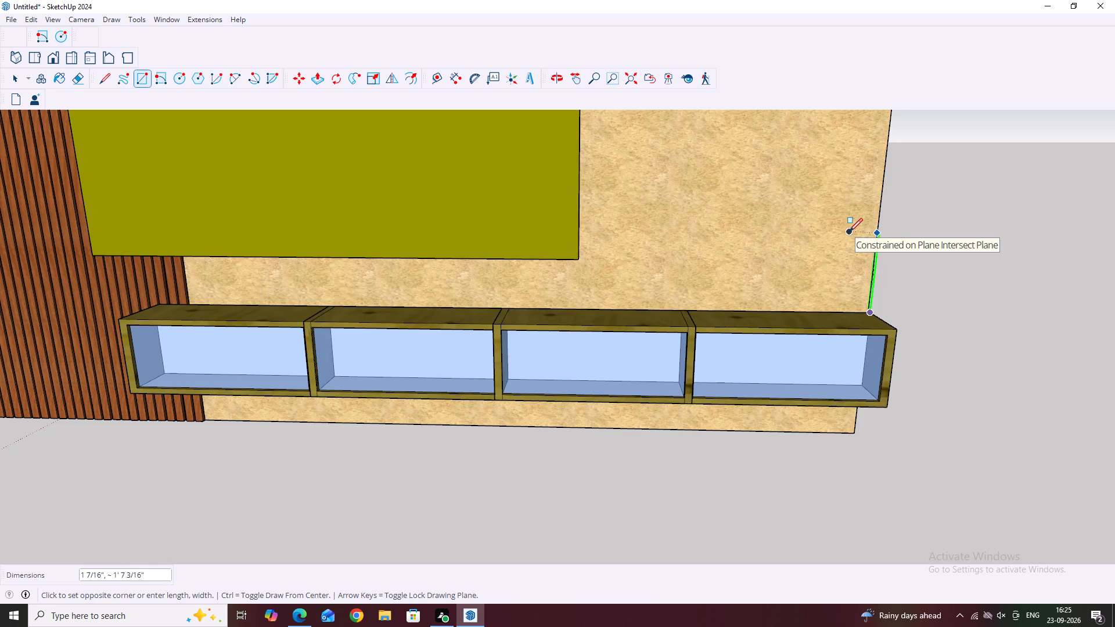
key(Left)
key(Left)
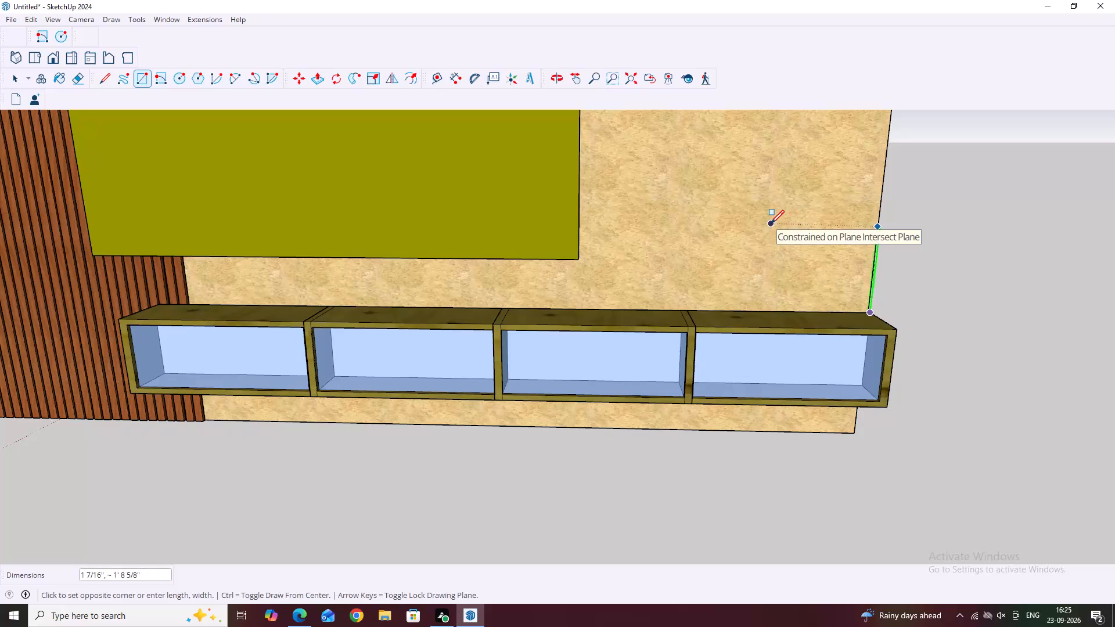
key(Right)
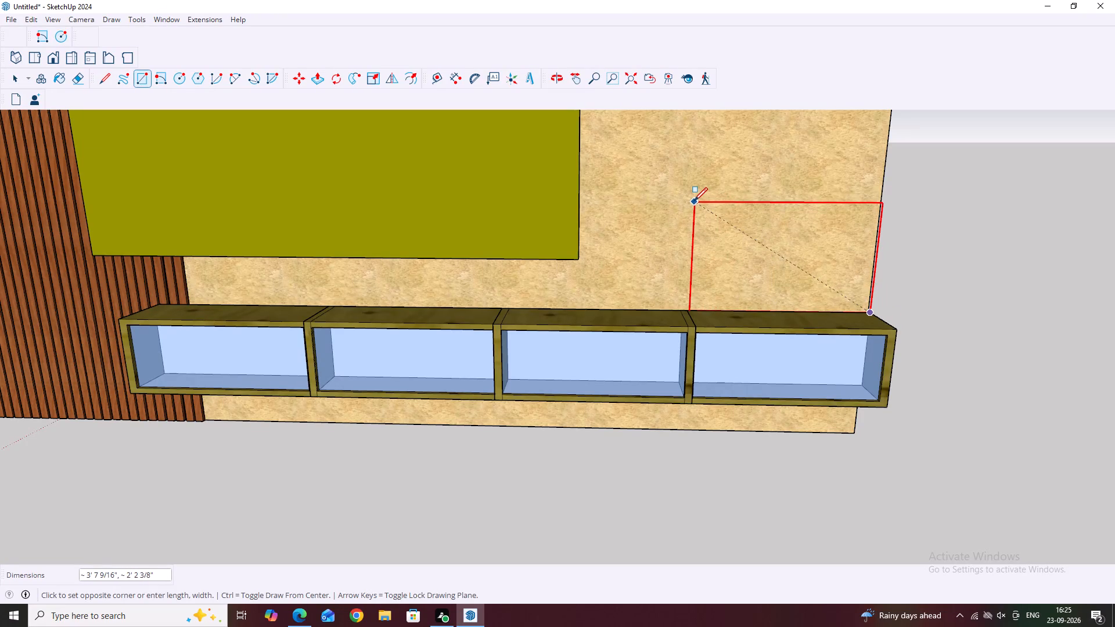
middle_drag(693, 199, 697, 157)
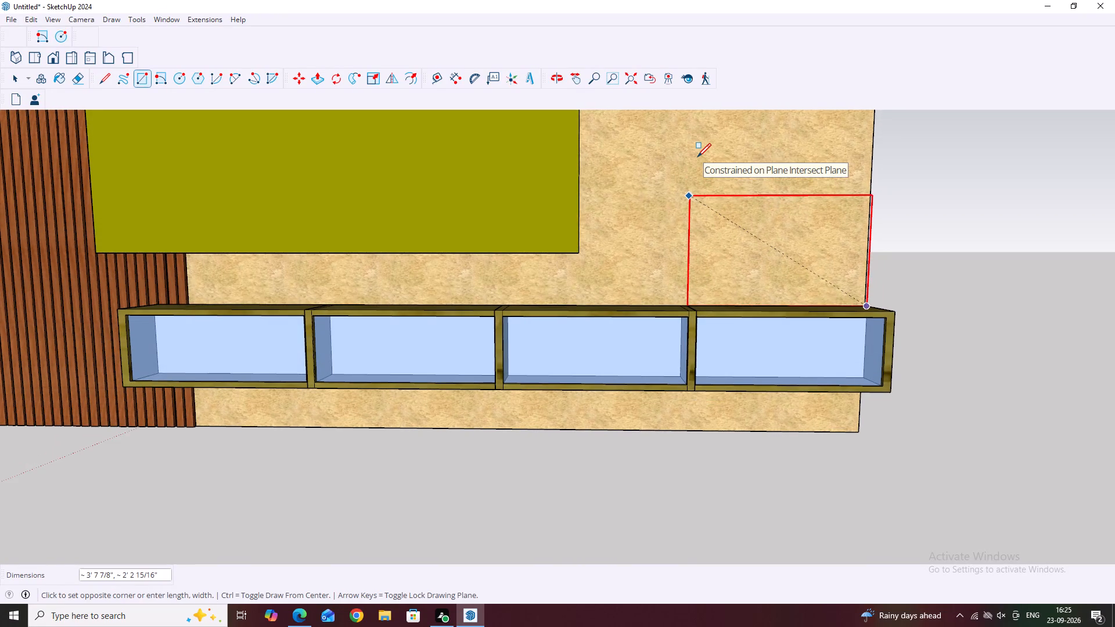
scroll(697, 157, down, 20)
scroll(697, 157, down, 2)
scroll(700, 125, up, 7)
middle_drag(710, 134, 670, 227)
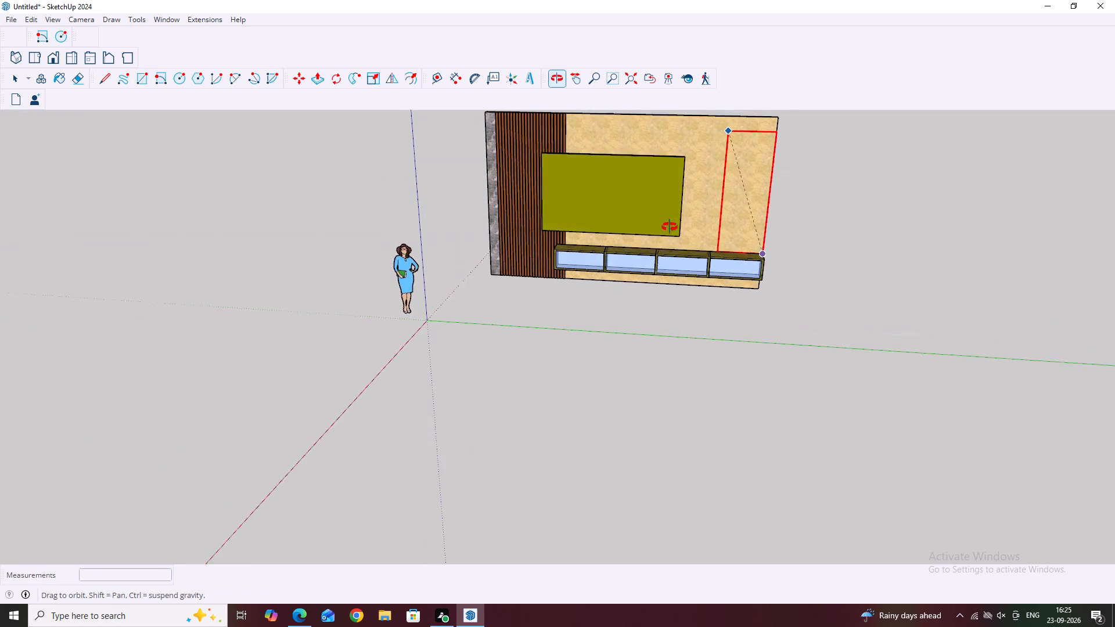
middle_drag(670, 227, 677, 250)
scroll(774, 116, up, 1)
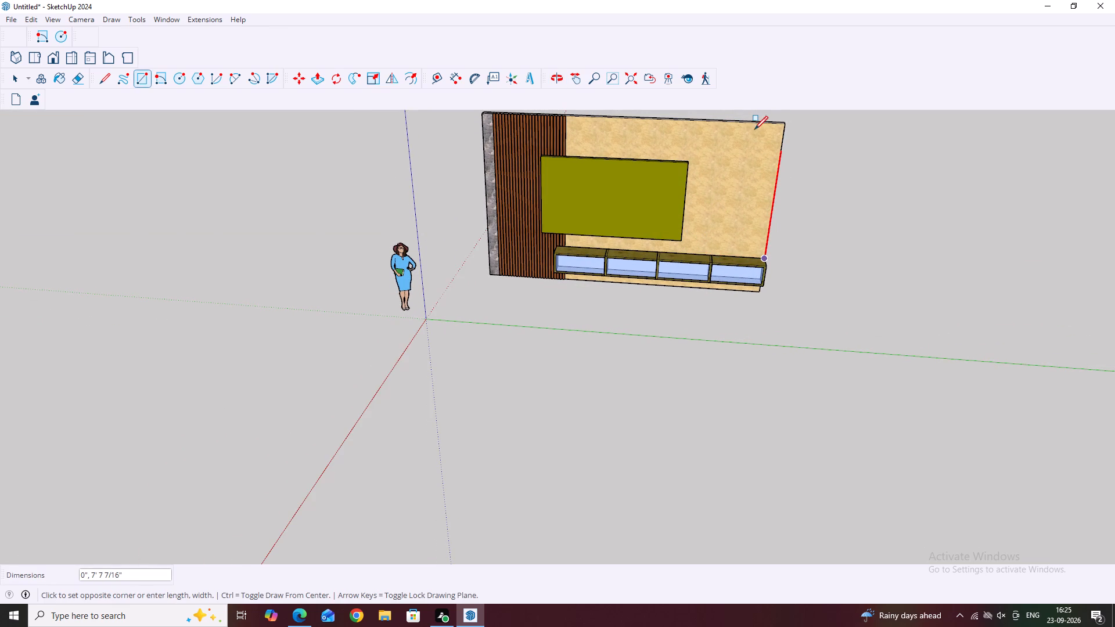
click(722, 122)
key(Escape)
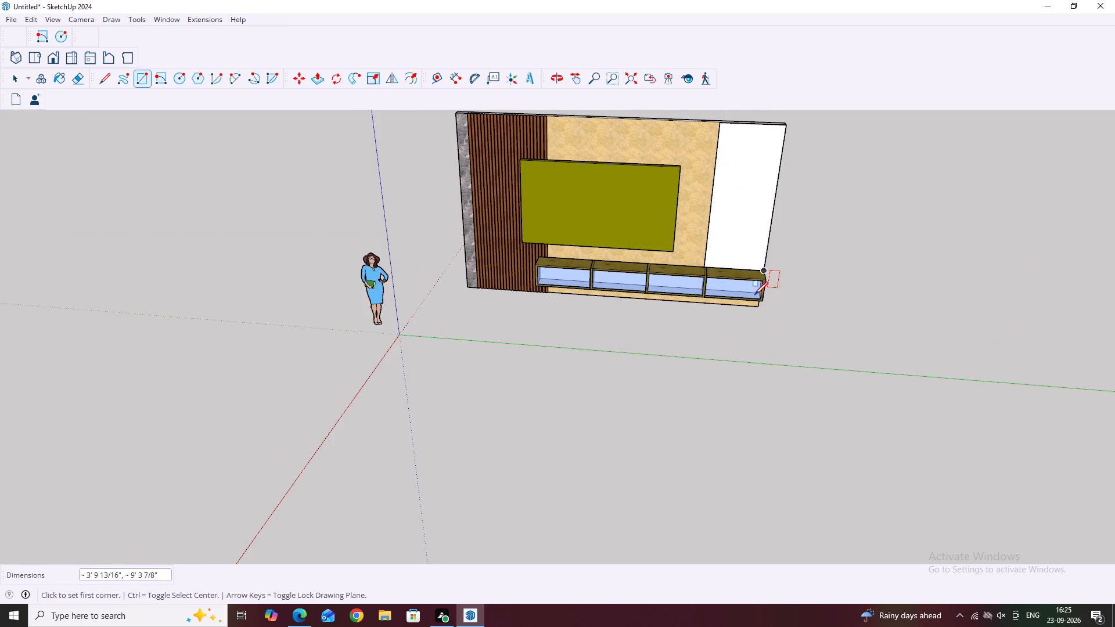
key(space)
click(728, 353)
Examine the TV wall, the cabinet row and the new white side panel from several angles.
scroll(701, 259, up, 9)
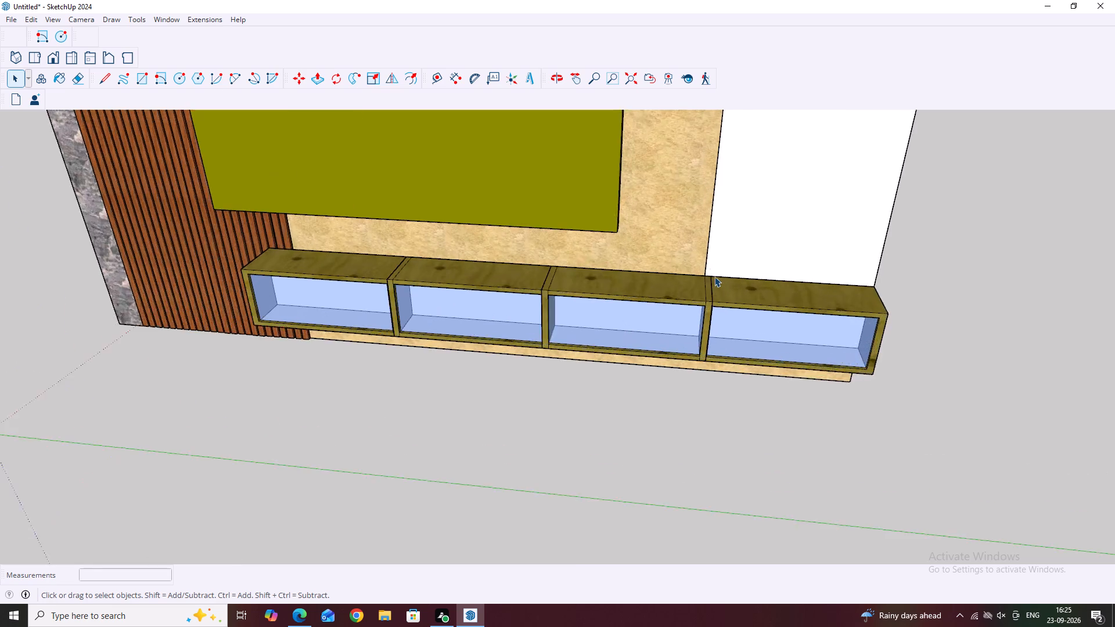
scroll(714, 276, up, 6)
middle_drag(694, 309, 700, 368)
scroll(699, 367, down, 20)
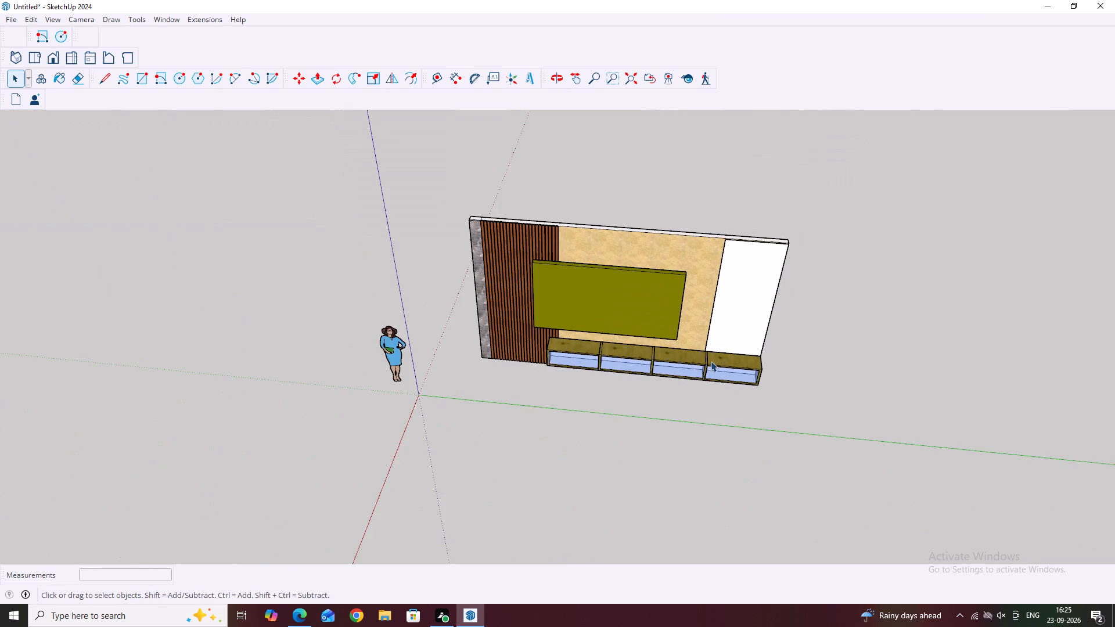
middle_drag(750, 305, 743, 259)
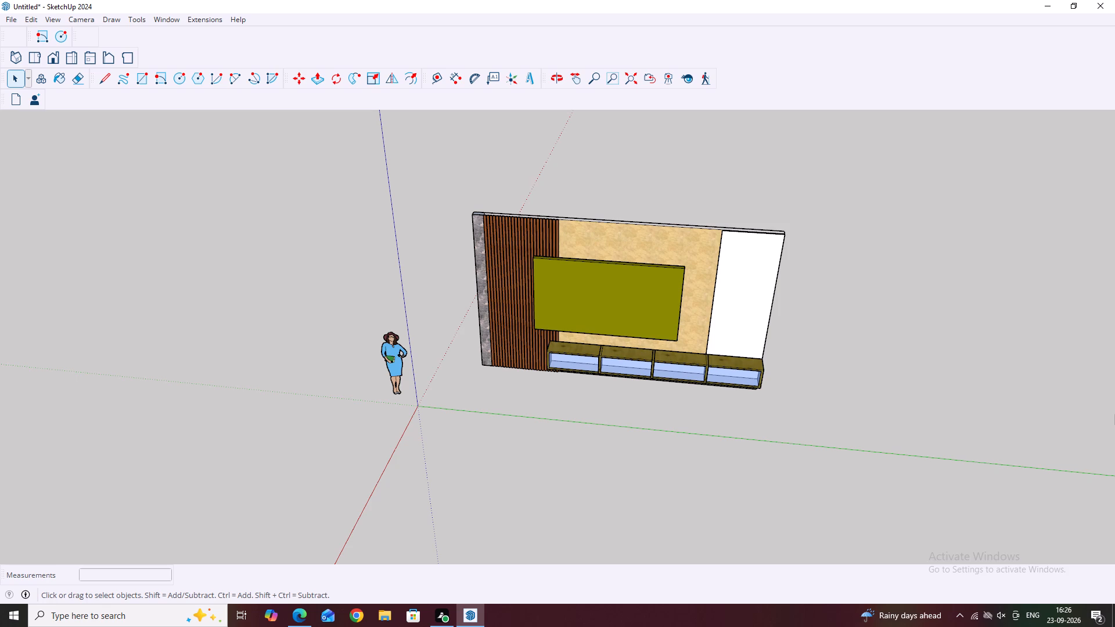
middle_drag(823, 301, 887, 363)
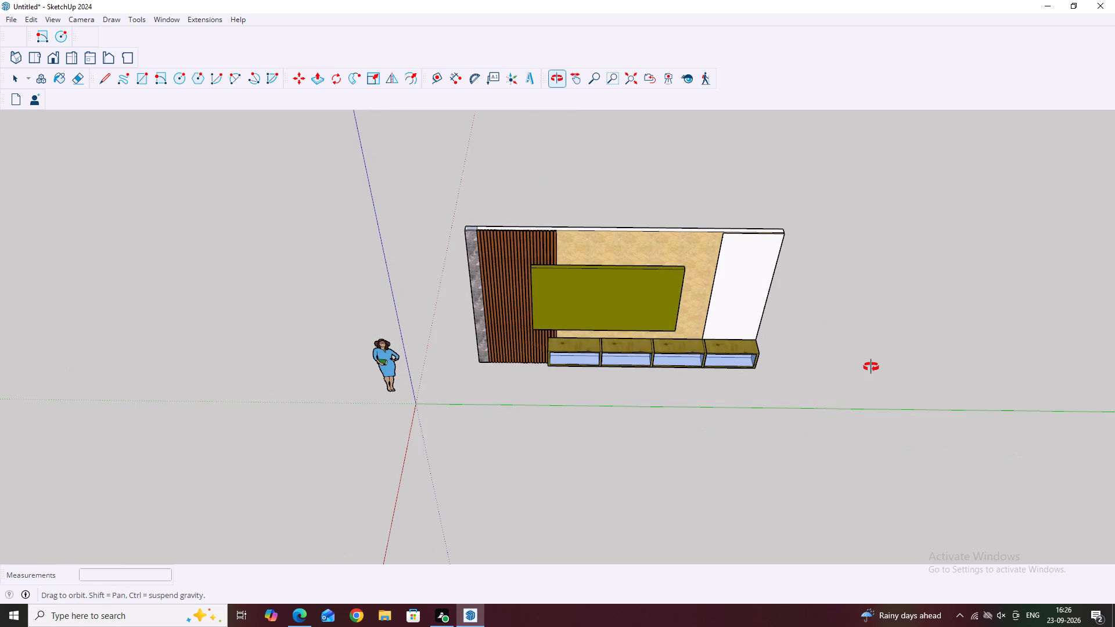
middle_drag(746, 344, 764, 321)
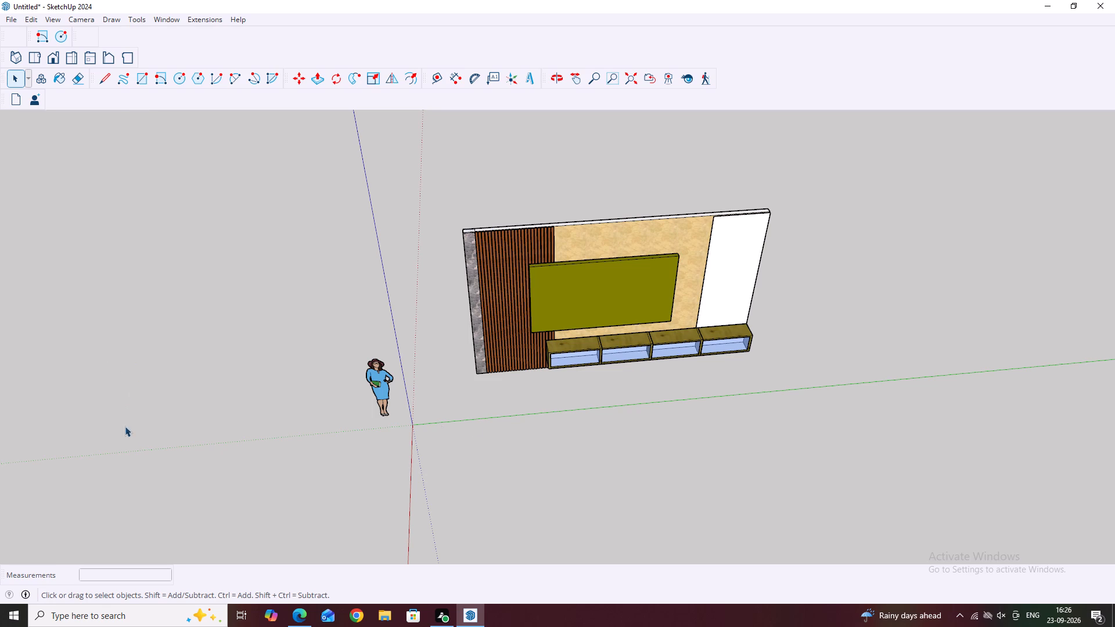
scroll(709, 258, up, 2)
middle_drag(723, 217, 763, 358)
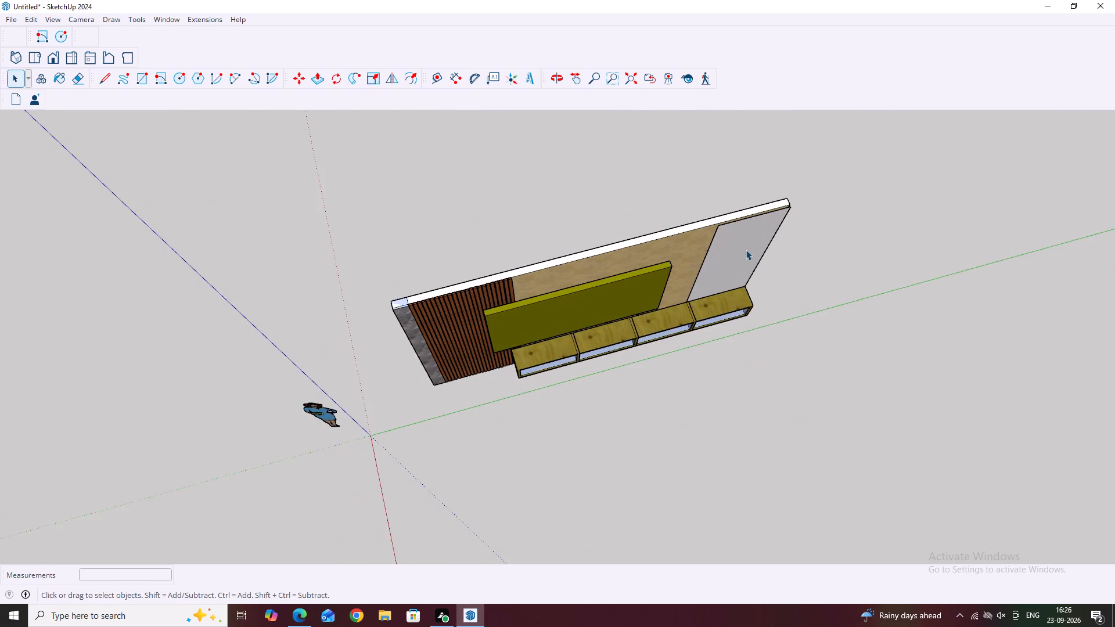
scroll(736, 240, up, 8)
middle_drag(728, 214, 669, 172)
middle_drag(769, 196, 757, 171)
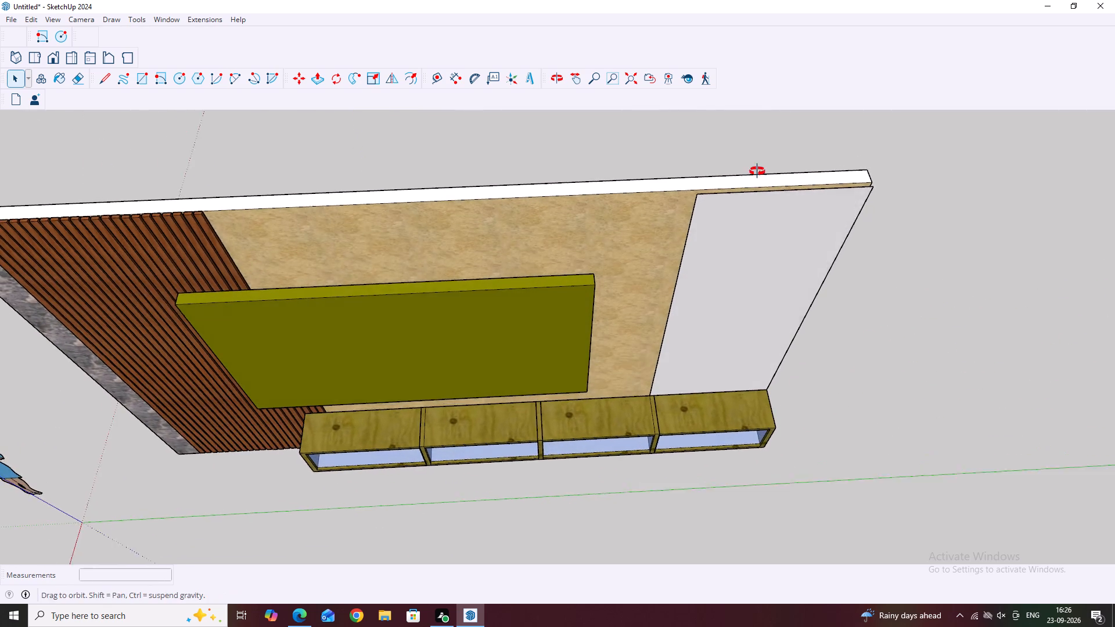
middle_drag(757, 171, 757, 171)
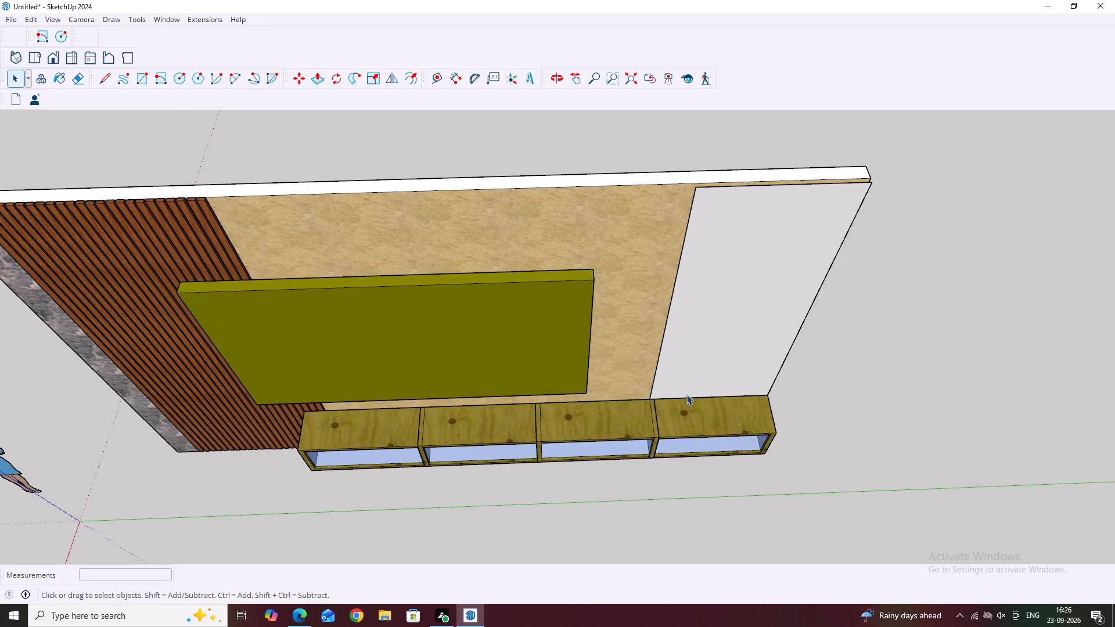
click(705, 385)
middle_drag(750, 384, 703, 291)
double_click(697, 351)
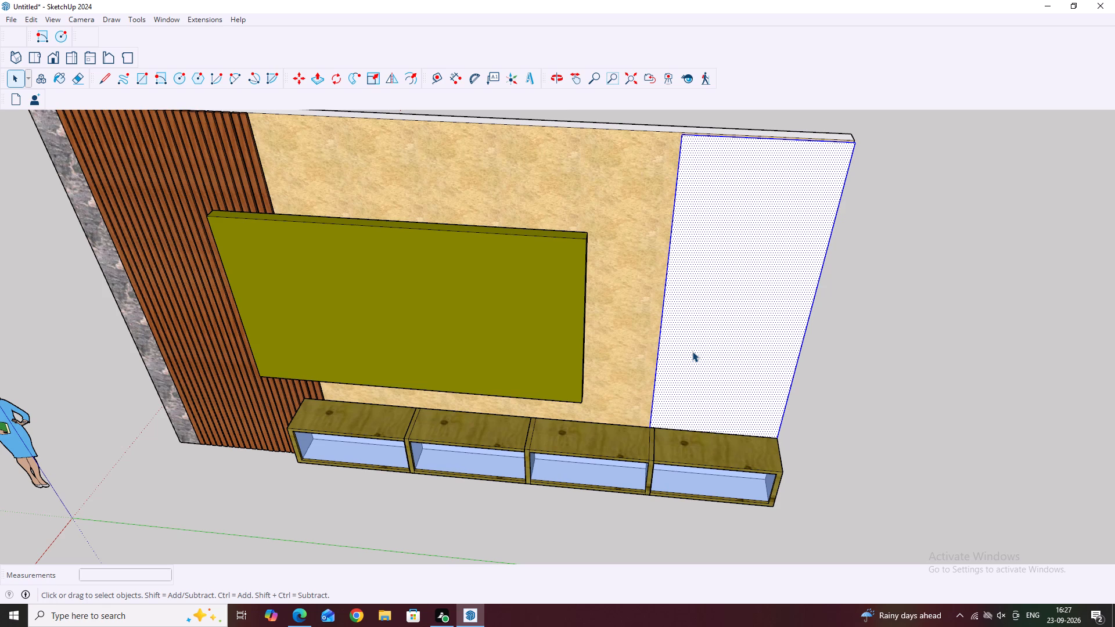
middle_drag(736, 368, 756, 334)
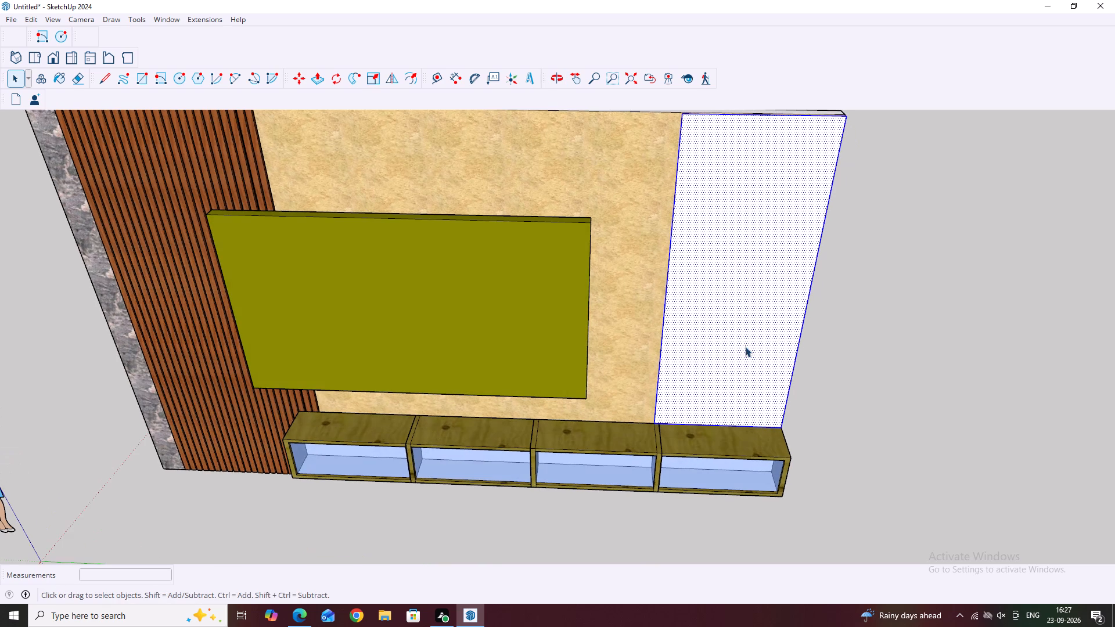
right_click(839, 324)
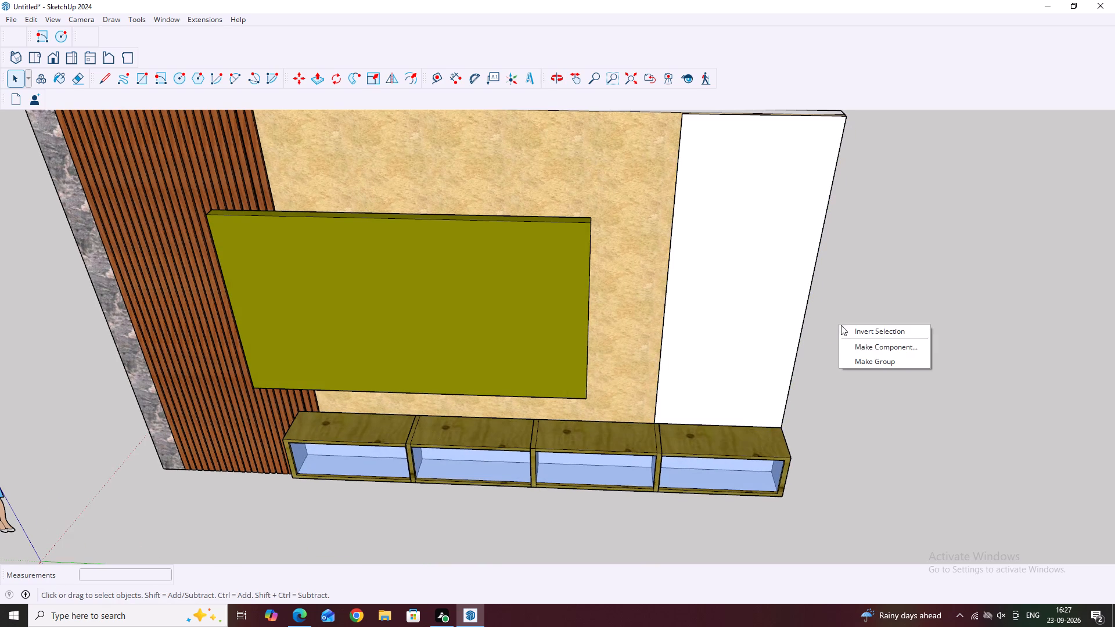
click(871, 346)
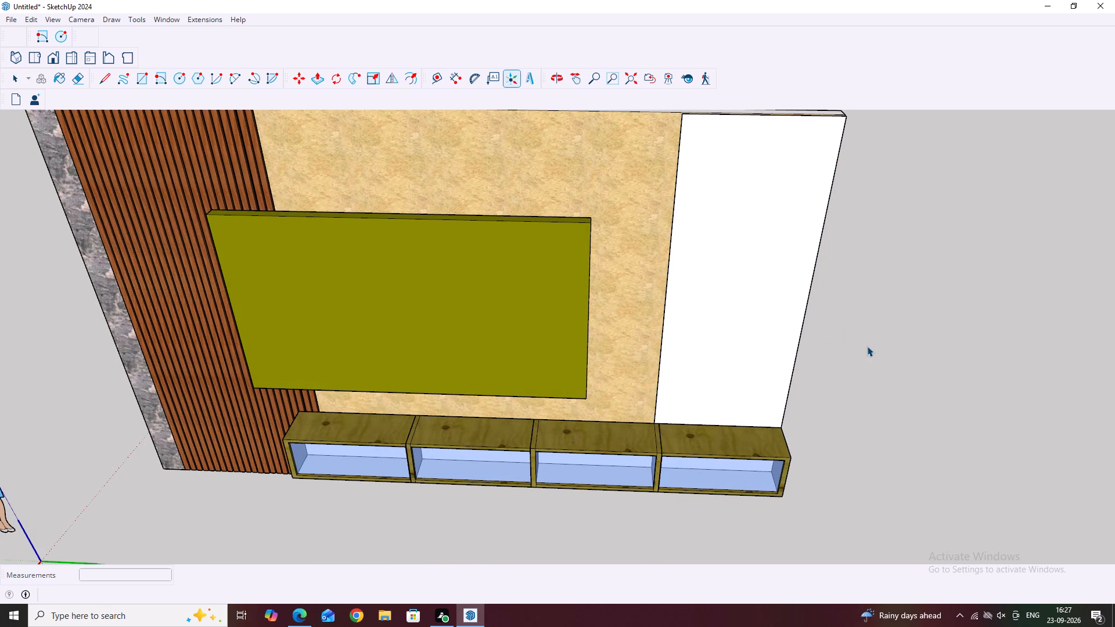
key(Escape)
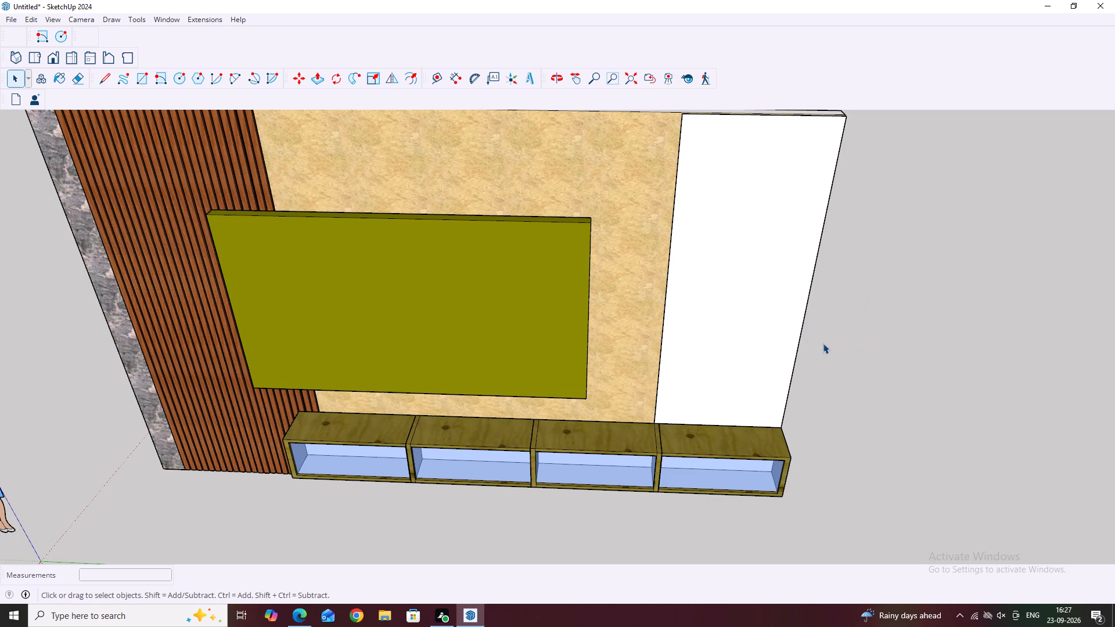
Group the face and edges of the white side panel above the end cabinet.
click(792, 341)
double_click(781, 338)
double_click(781, 338)
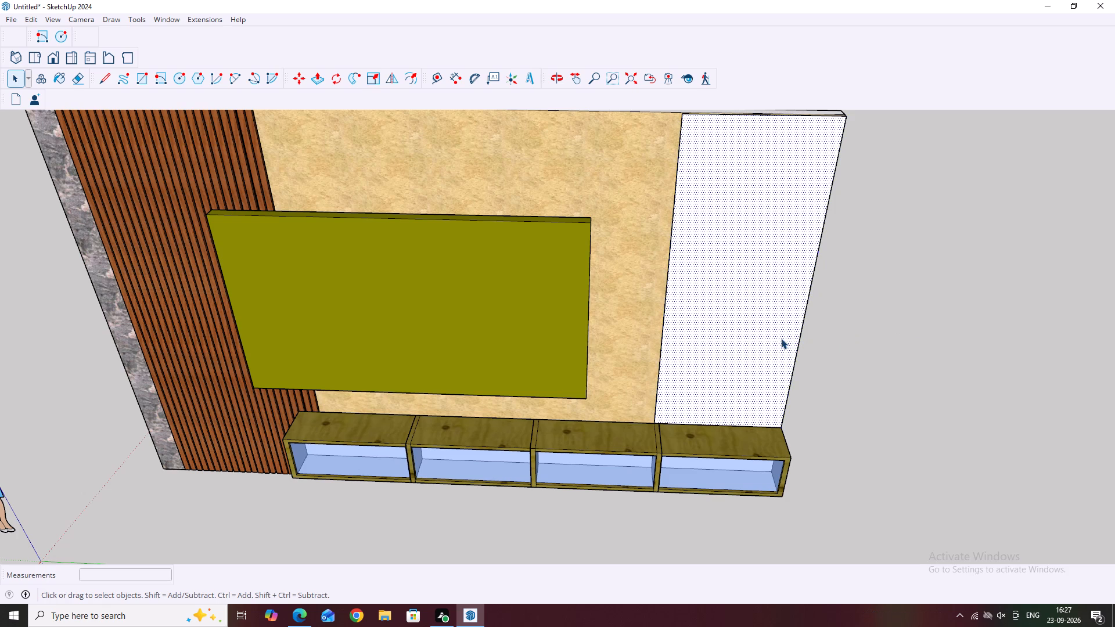
right_drag(780, 338, 775, 338)
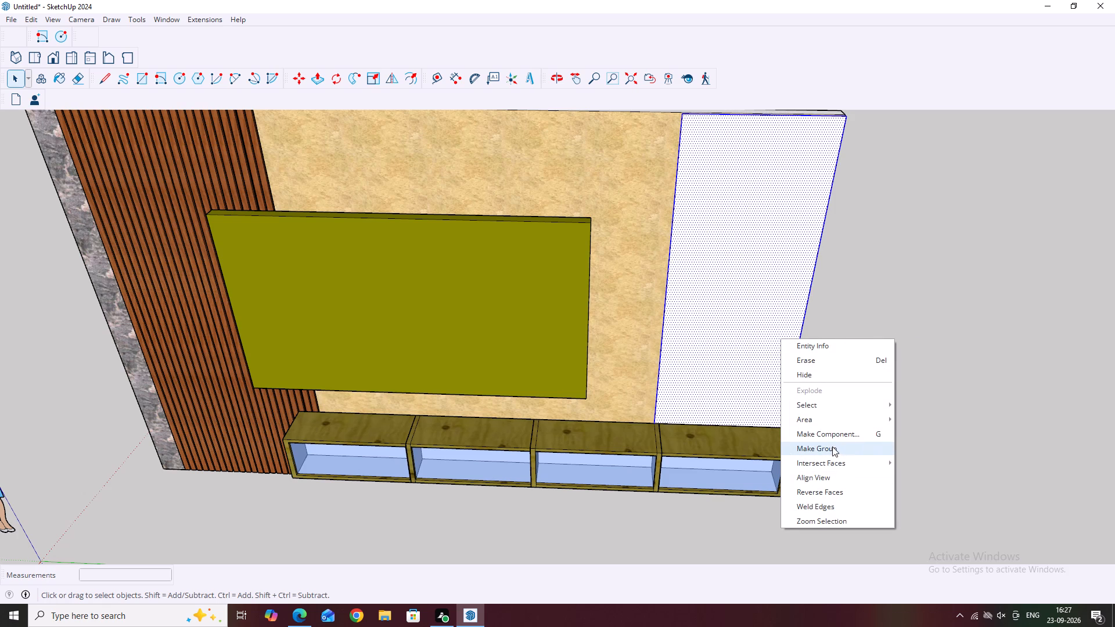
click(836, 448)
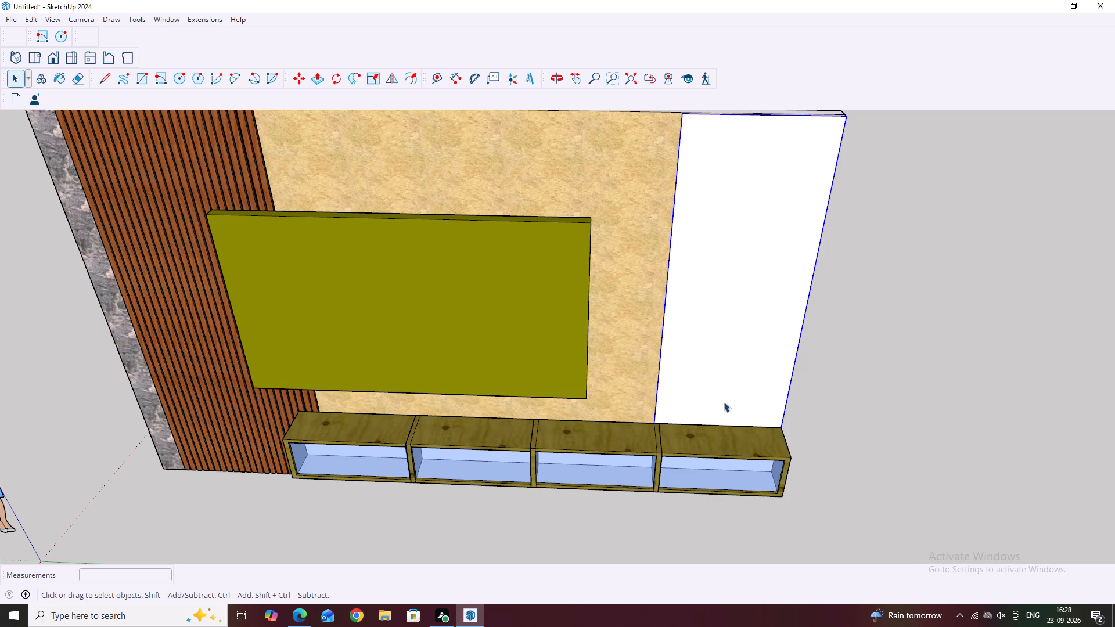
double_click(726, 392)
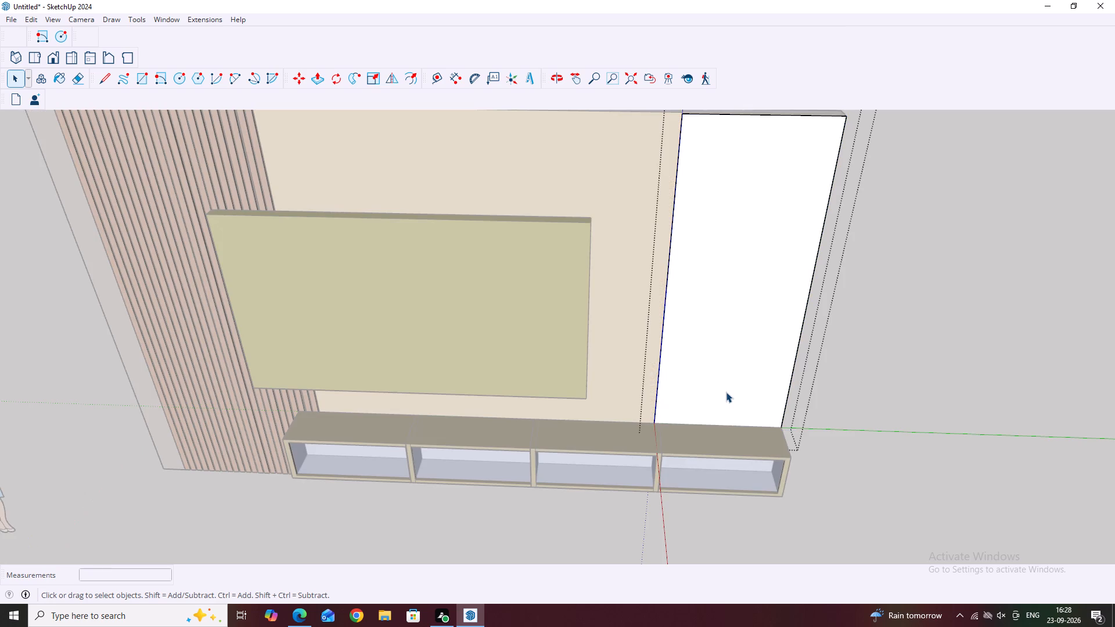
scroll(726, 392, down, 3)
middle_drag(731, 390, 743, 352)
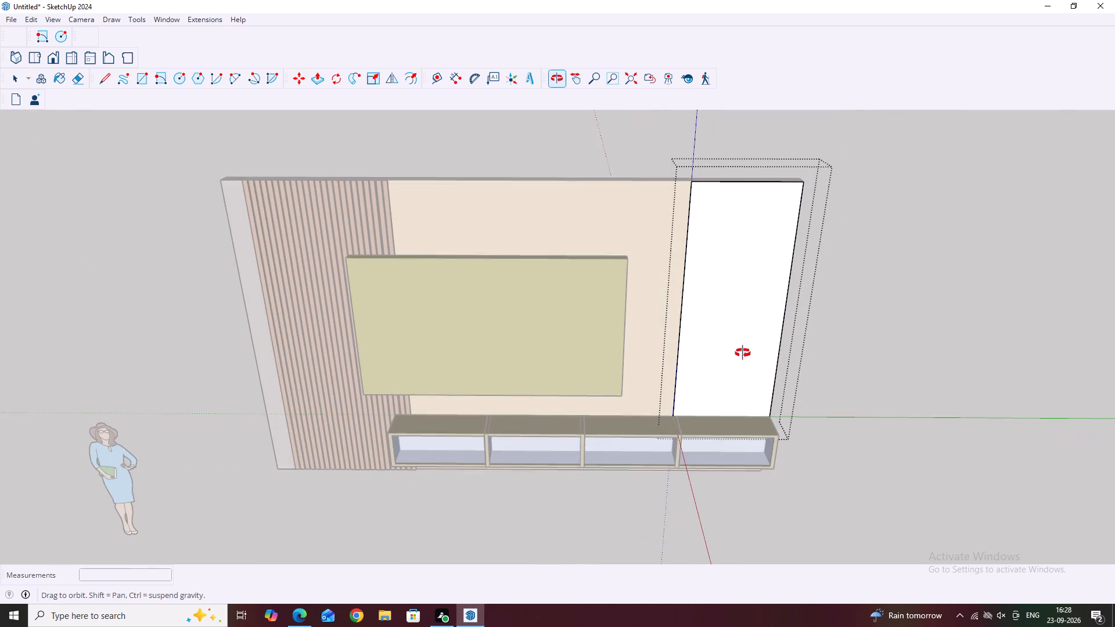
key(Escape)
Move the grouped white side panel about 5' 11" along the green axis, clear of the wall's end.
click(742, 393)
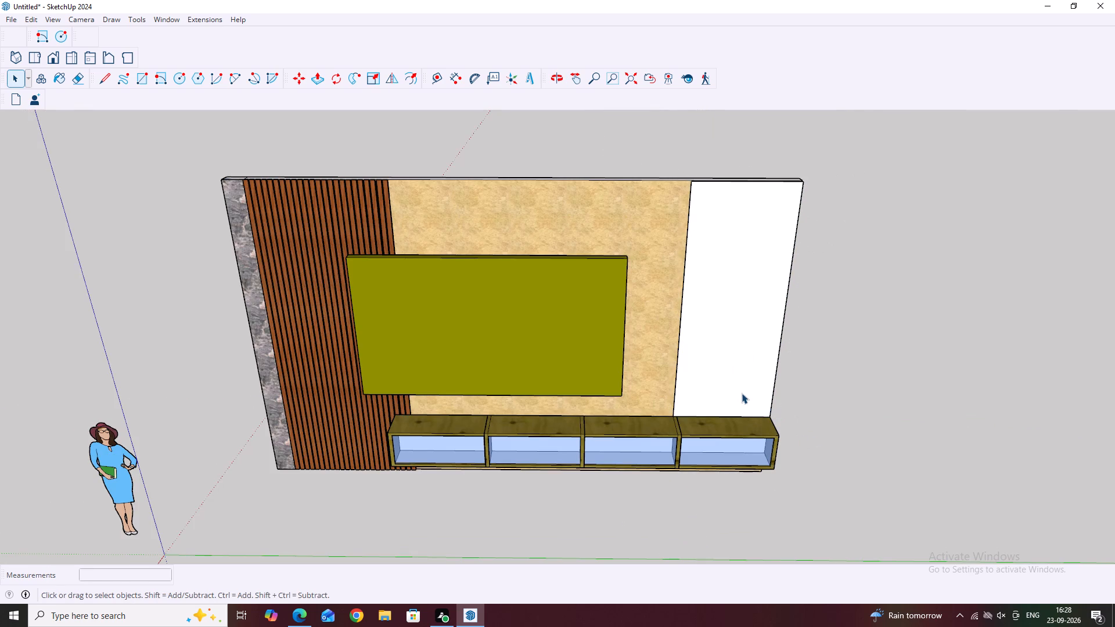
key(c)
key(Escape)
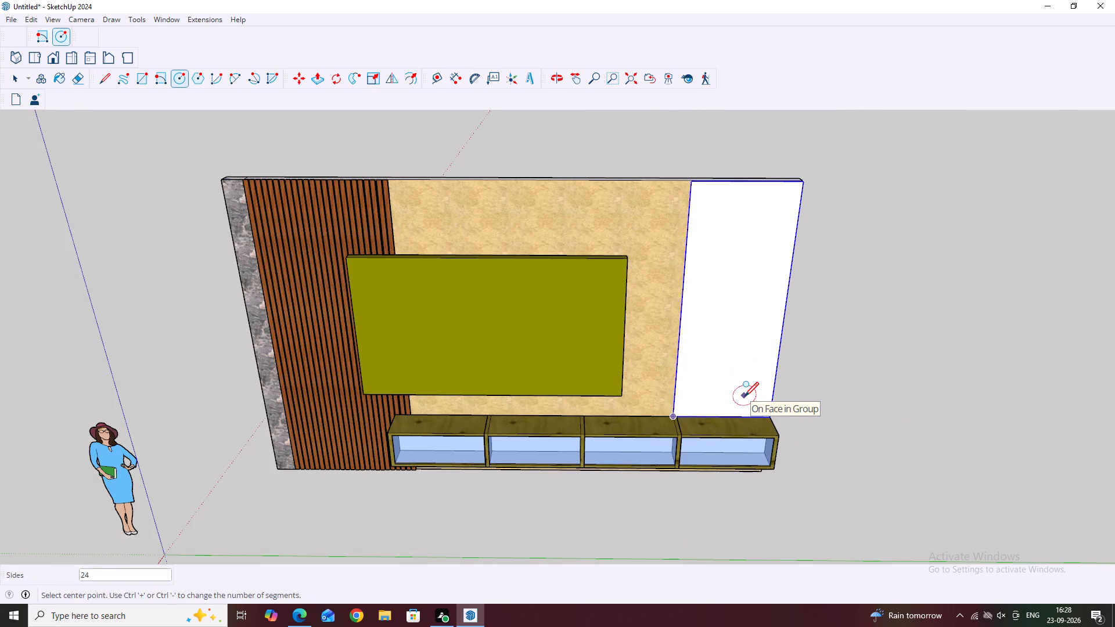
key(space)
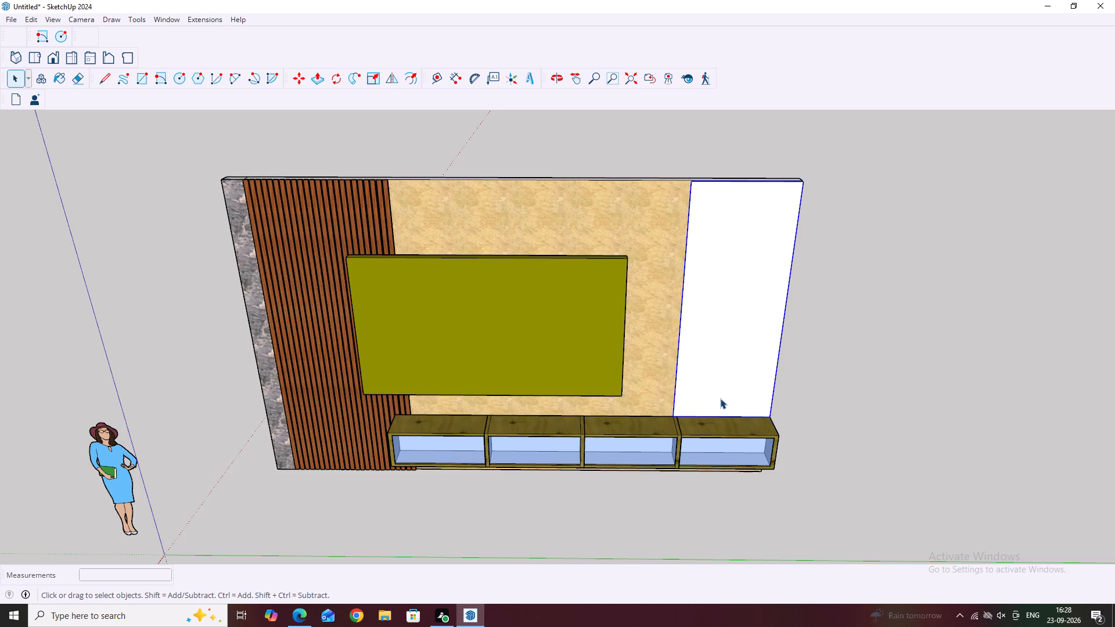
key(m)
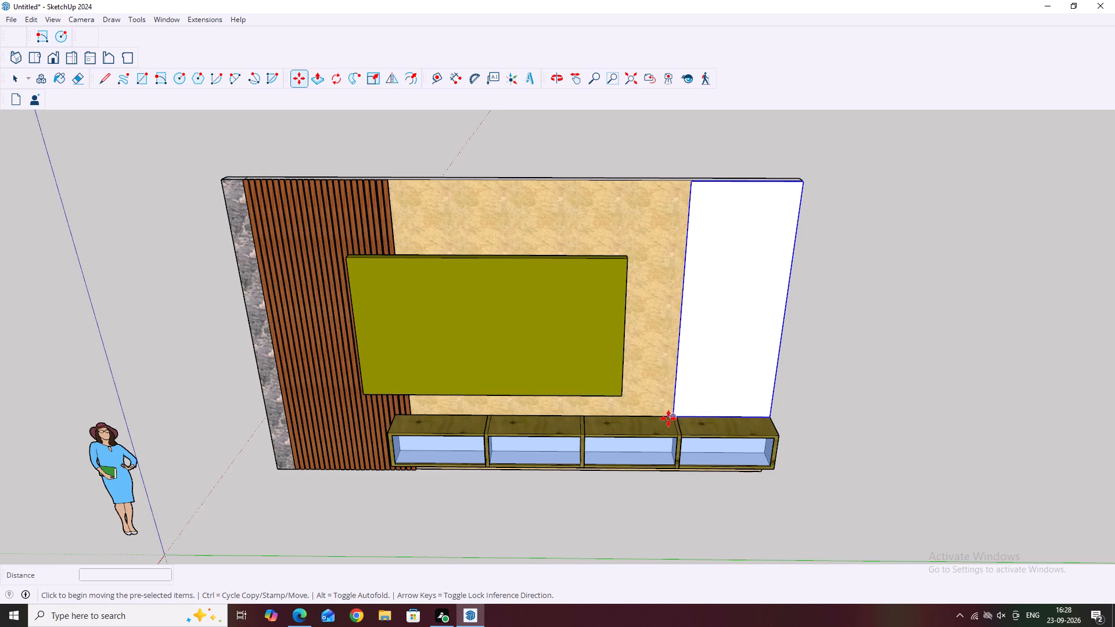
click(673, 417)
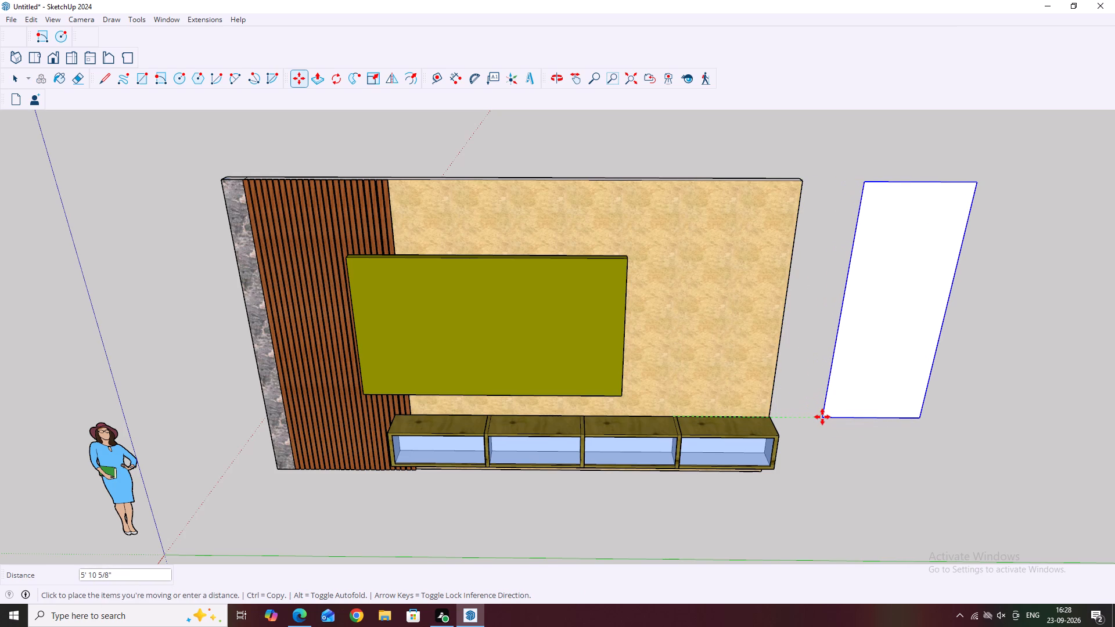
click(823, 417)
middle_drag(851, 482, 811, 335)
scroll(810, 450, down, 4)
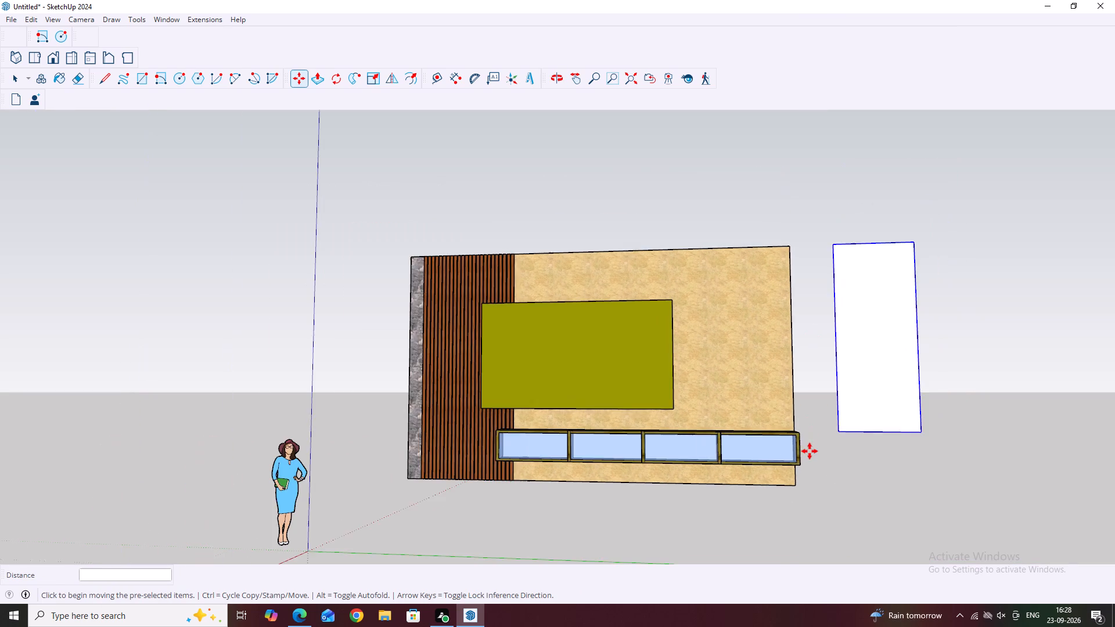
middle_drag(770, 401, 820, 496)
click(864, 486)
key(space)
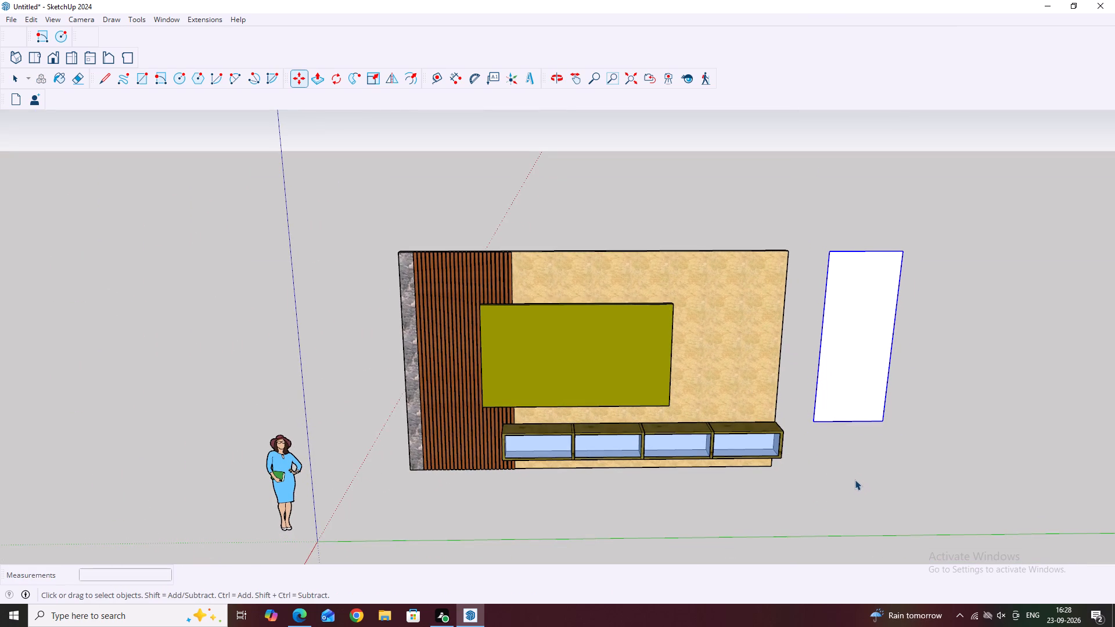
click(851, 478)
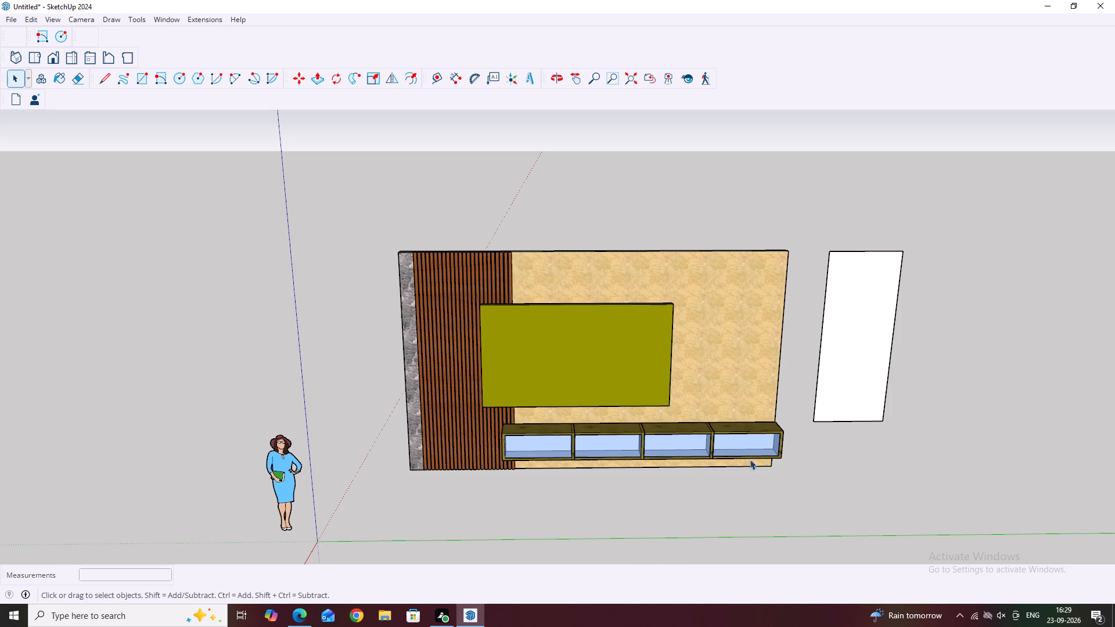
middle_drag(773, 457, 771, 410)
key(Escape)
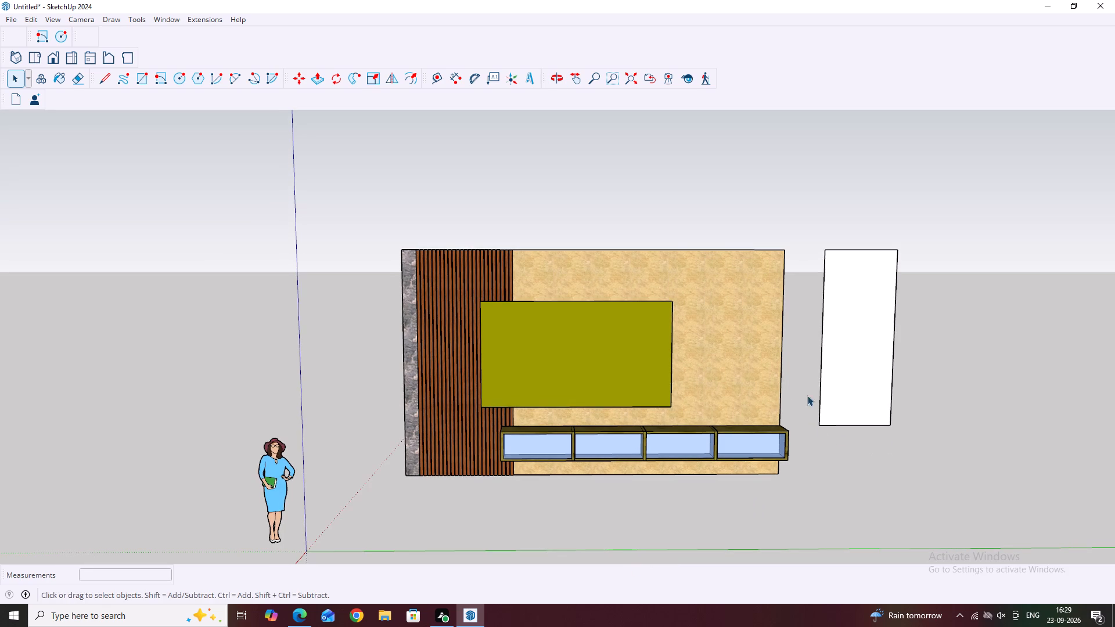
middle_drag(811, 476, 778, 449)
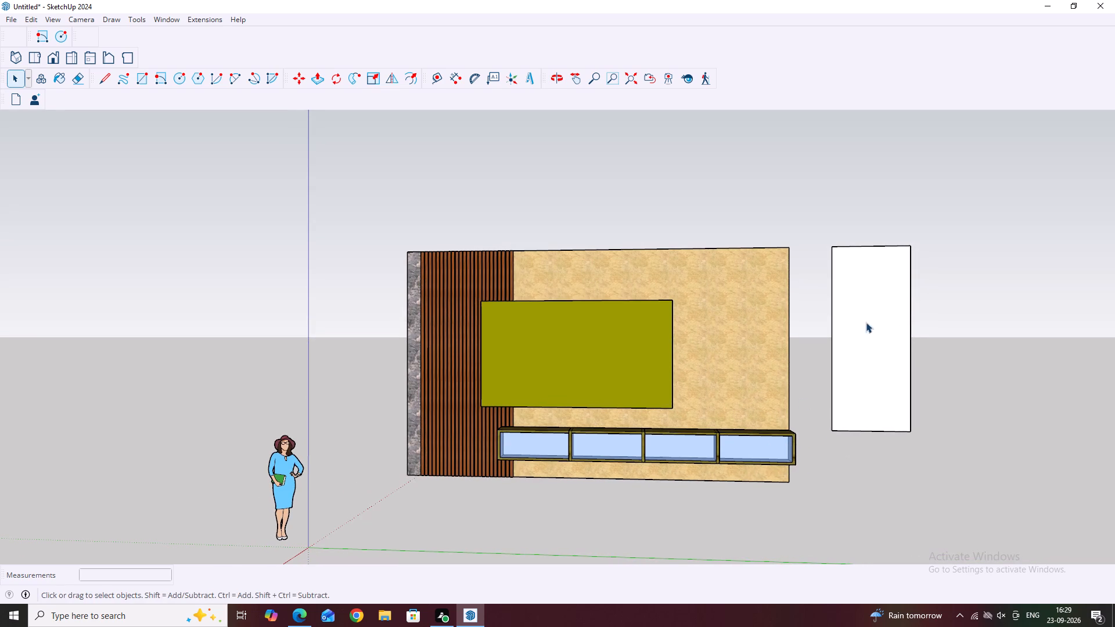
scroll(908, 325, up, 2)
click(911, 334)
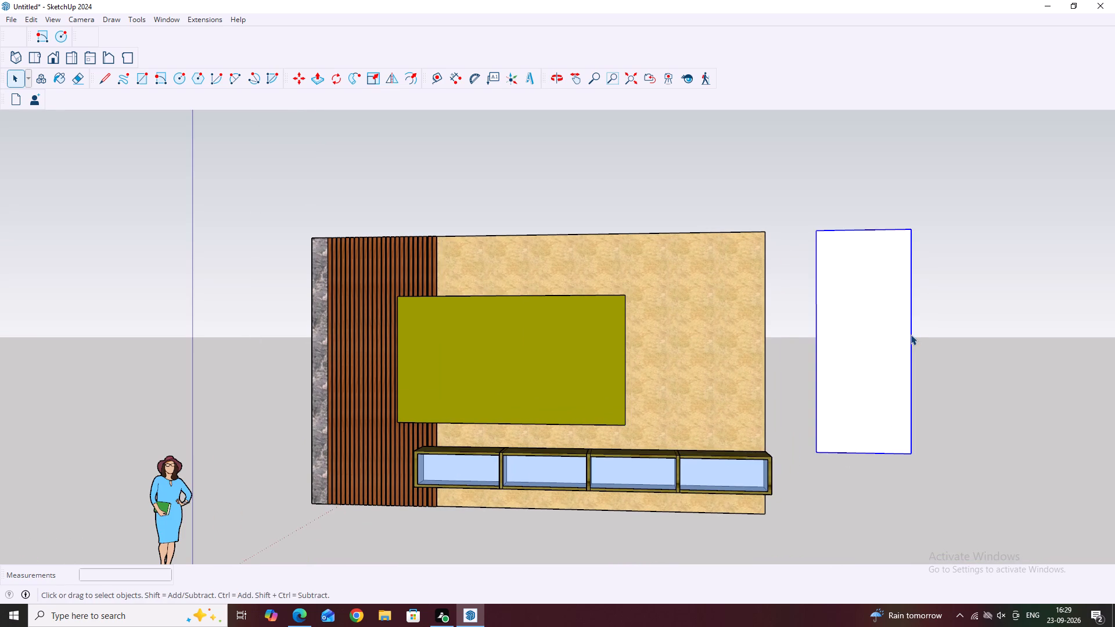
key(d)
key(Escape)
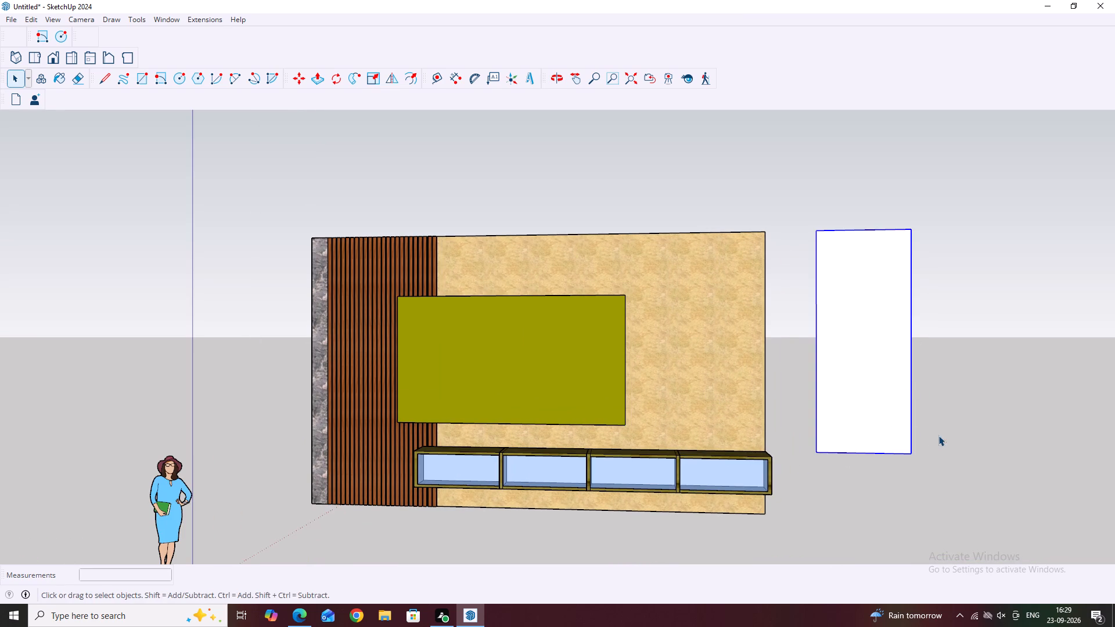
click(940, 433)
Draw a vertical line along the white panel's outer long edge, from its top corner to its bottom corner.
key(l)
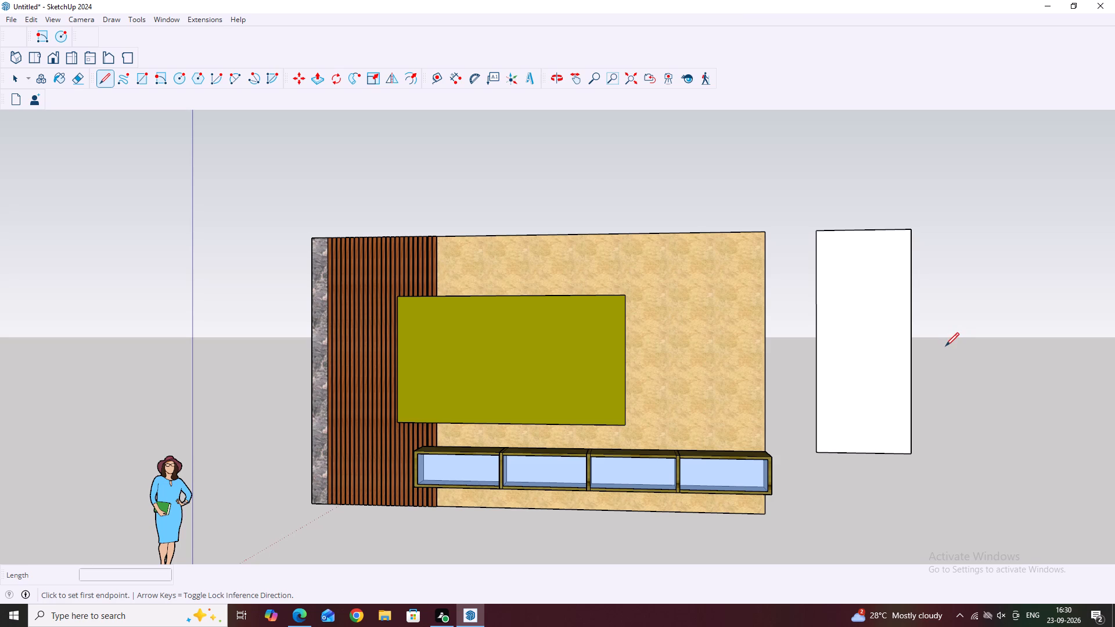
click(909, 231)
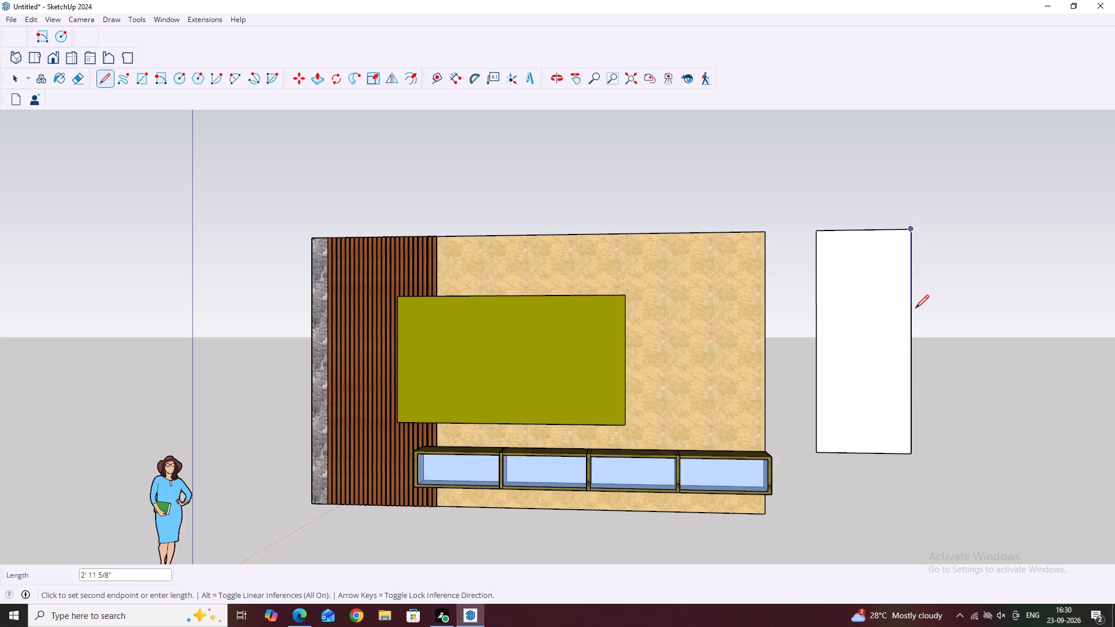
click(914, 452)
key(Escape)
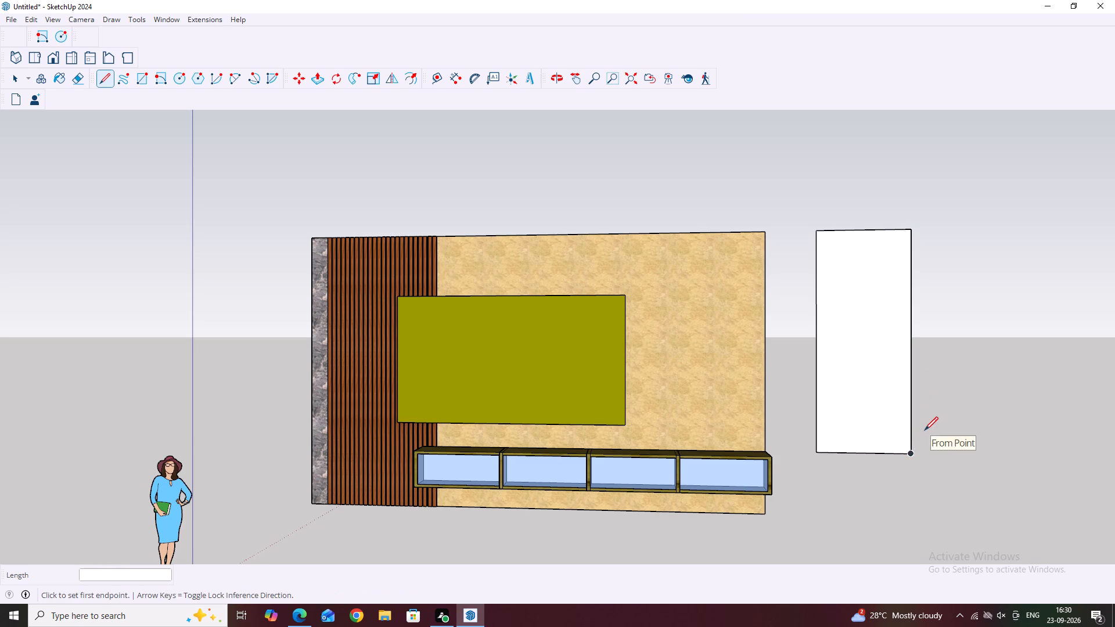
key(space)
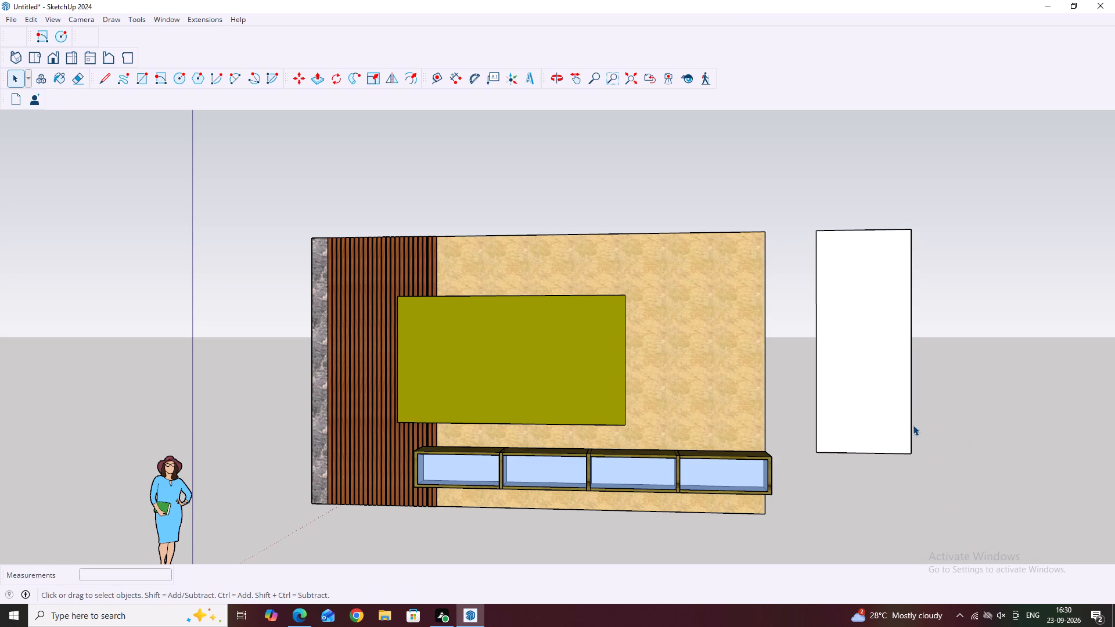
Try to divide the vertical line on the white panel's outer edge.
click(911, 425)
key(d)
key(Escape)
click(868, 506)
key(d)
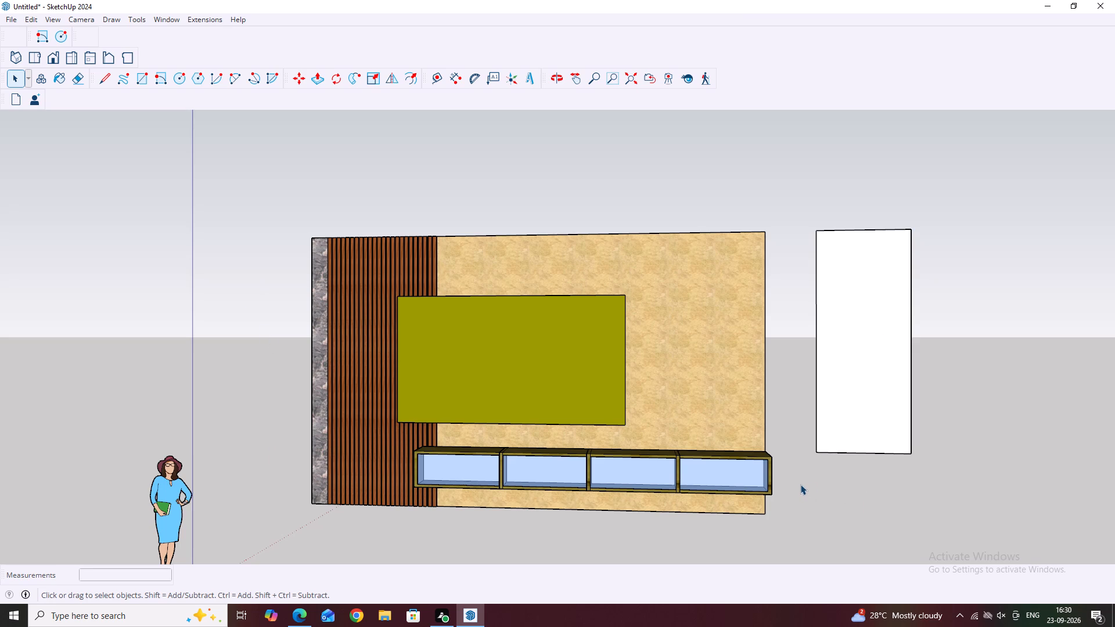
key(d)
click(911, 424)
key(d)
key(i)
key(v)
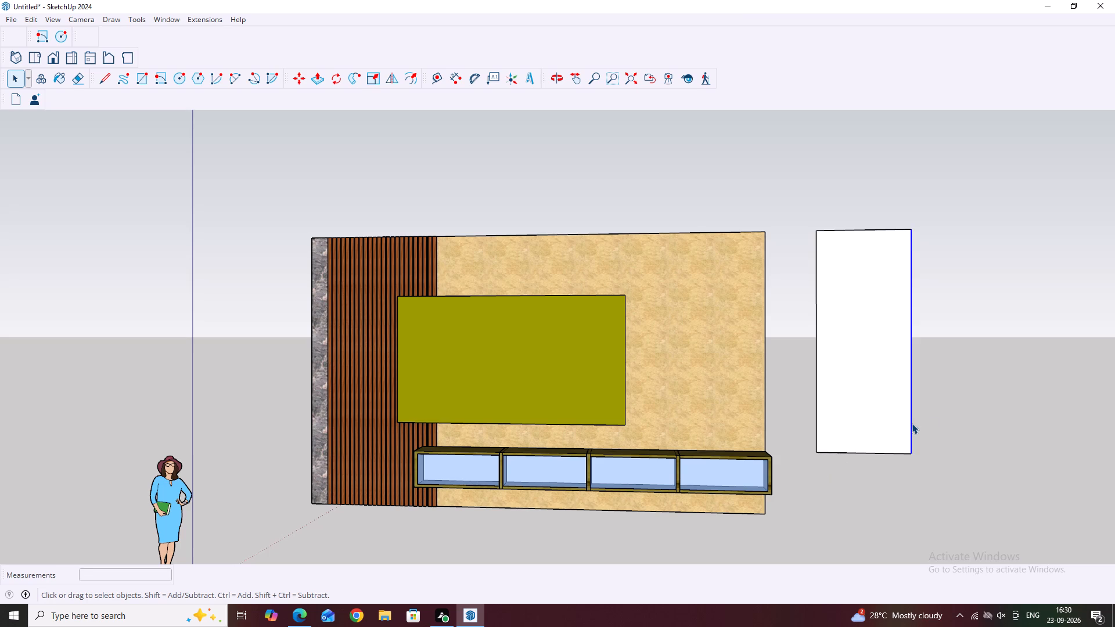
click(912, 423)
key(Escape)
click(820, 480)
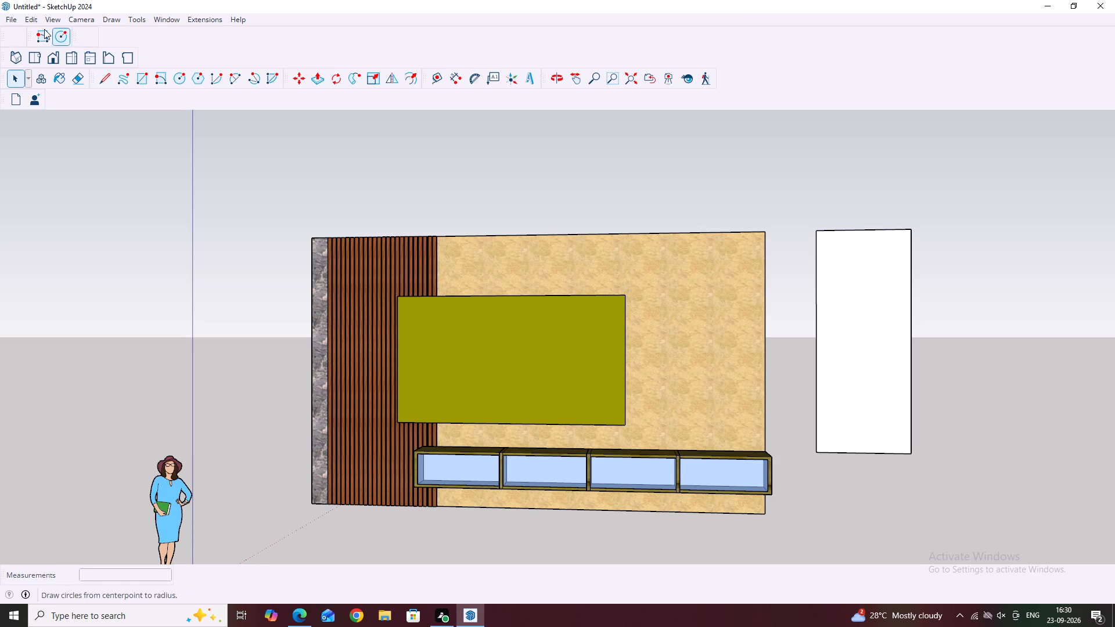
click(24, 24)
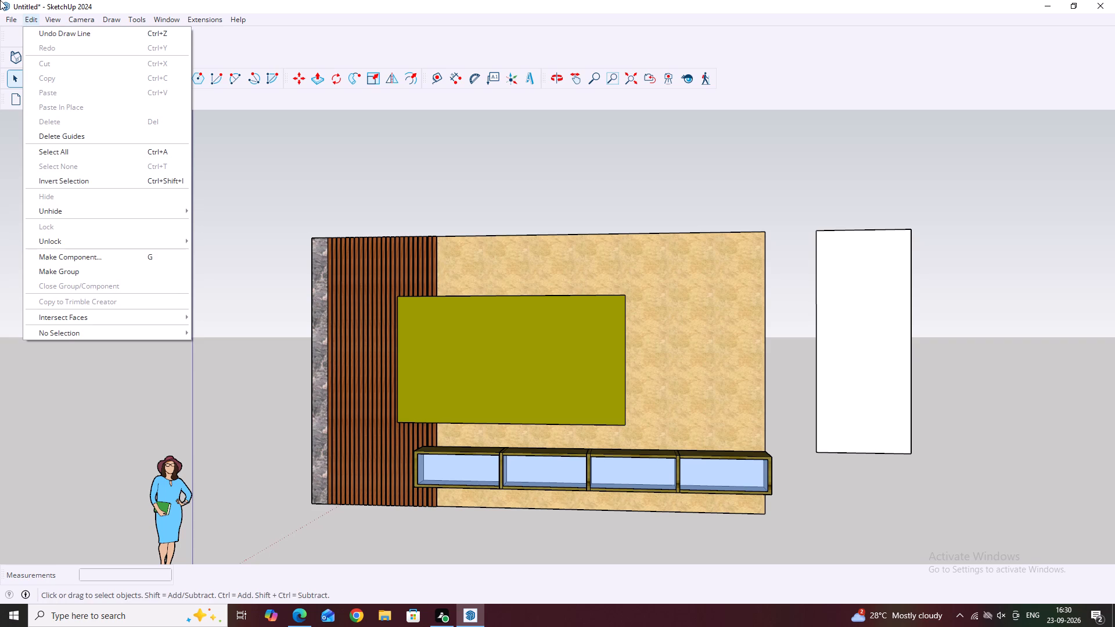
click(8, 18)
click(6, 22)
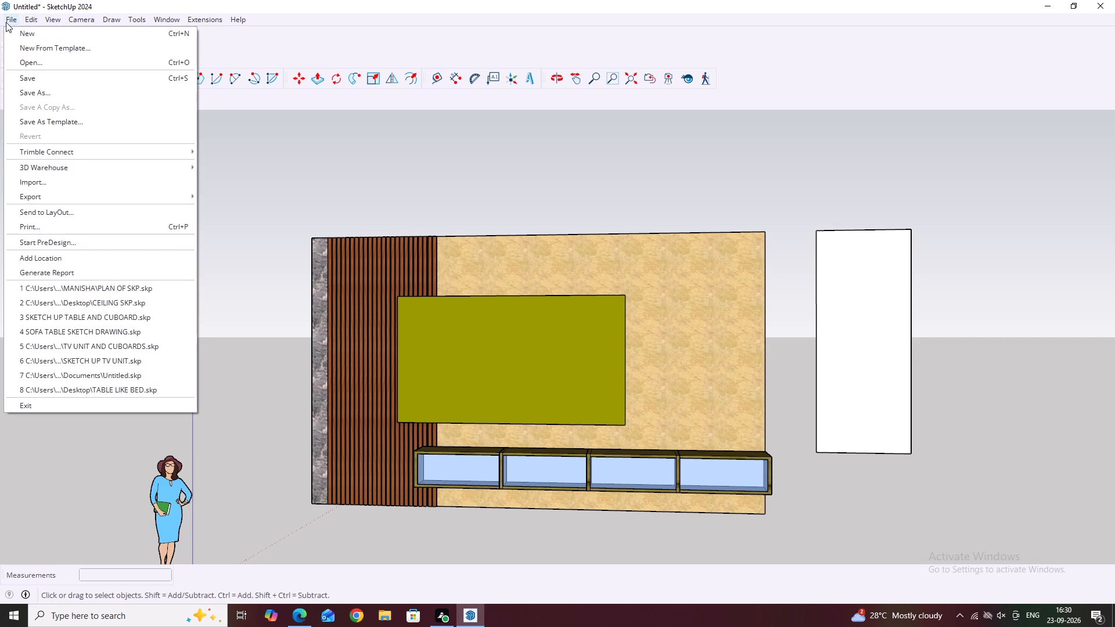